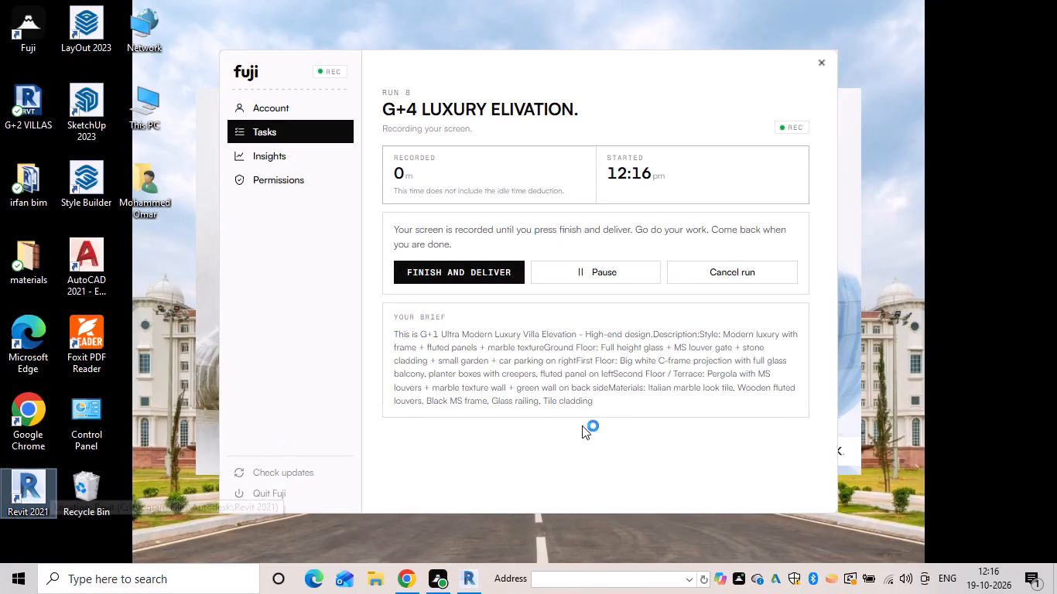
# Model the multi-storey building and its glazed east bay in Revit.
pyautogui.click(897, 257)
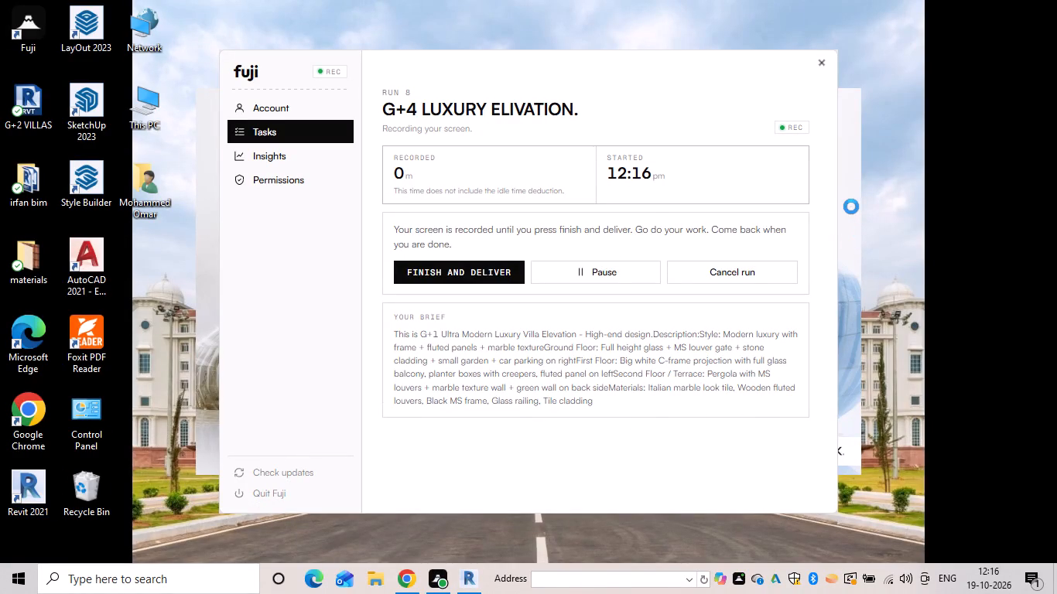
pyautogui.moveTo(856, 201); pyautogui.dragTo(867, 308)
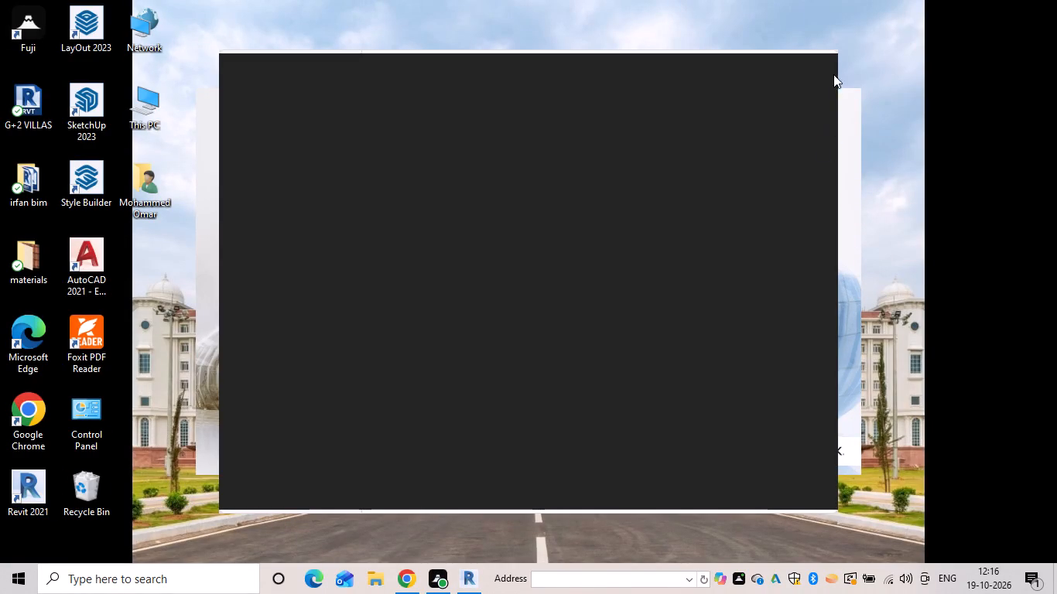
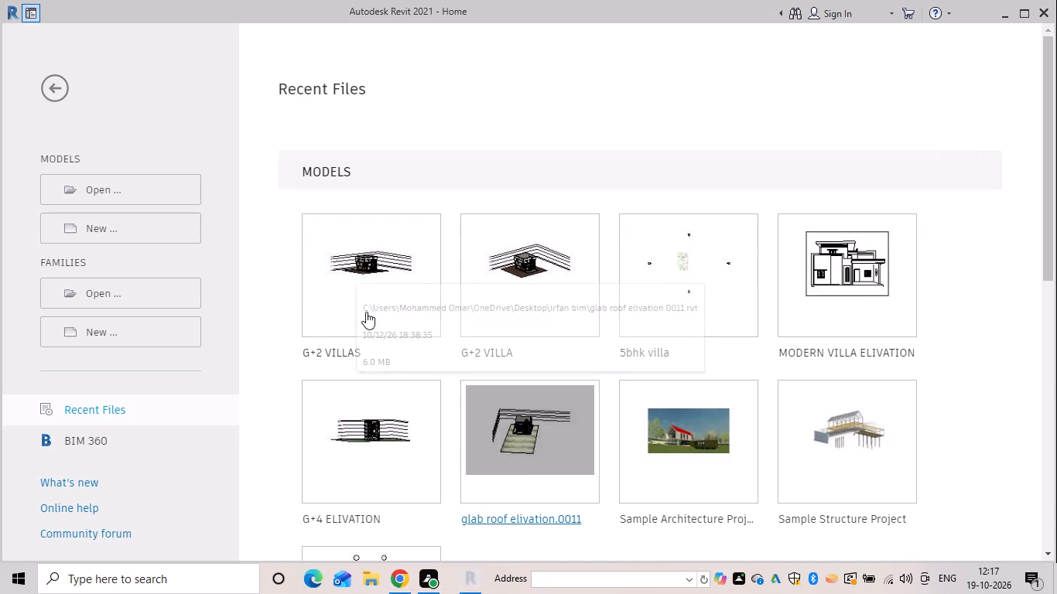
# Create a new project from the English-Imperial default.rte template and dismiss the licence notification.
pyautogui.click(149, 232)
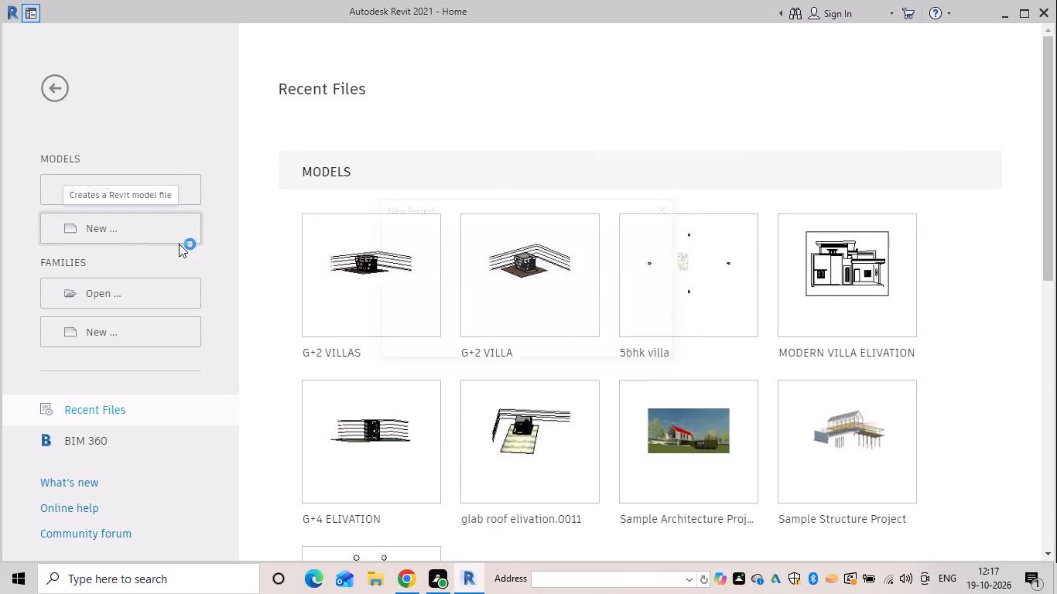
pyautogui.click(648, 252)
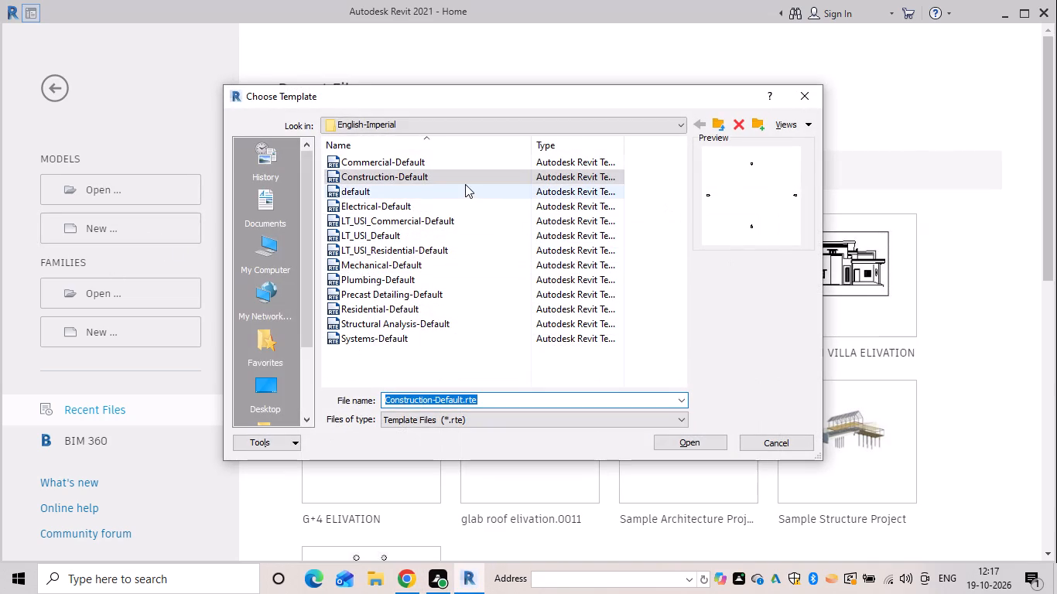
pyautogui.click(465, 184)
pyautogui.click(676, 438)
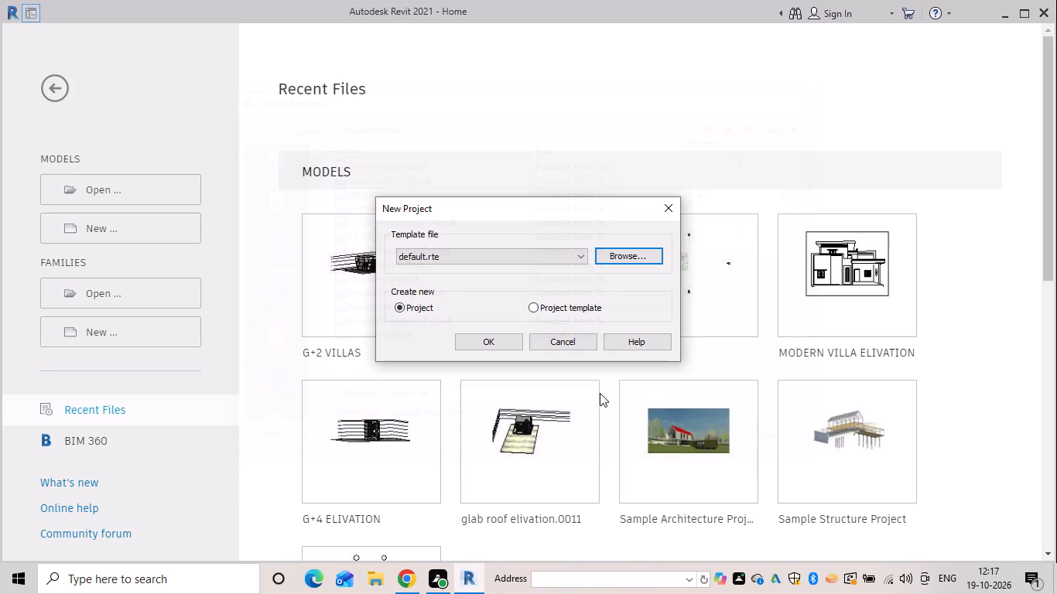
pyautogui.click(502, 343)
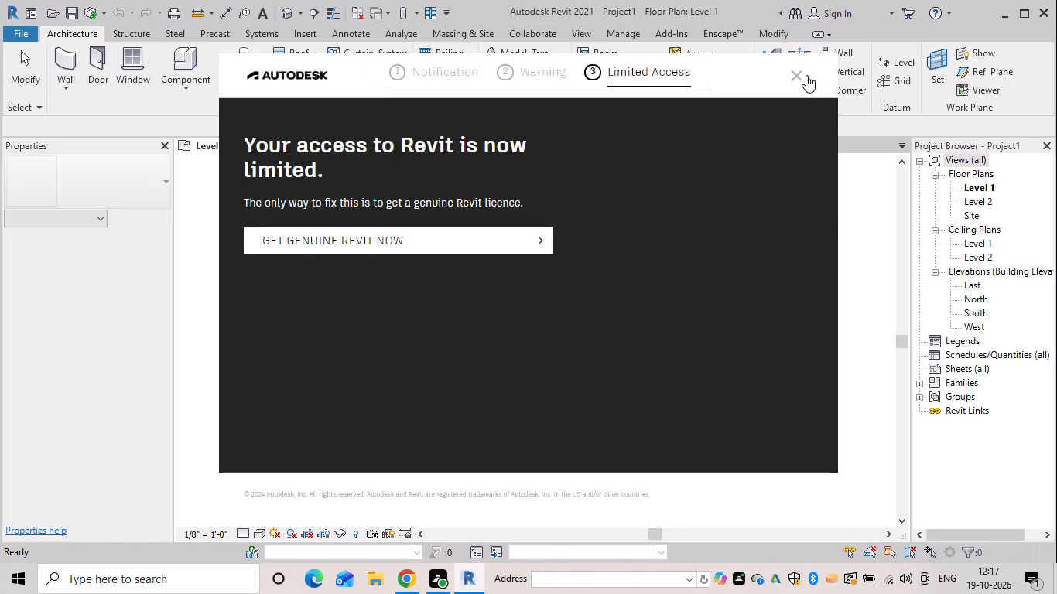
pyautogui.click(796, 70)
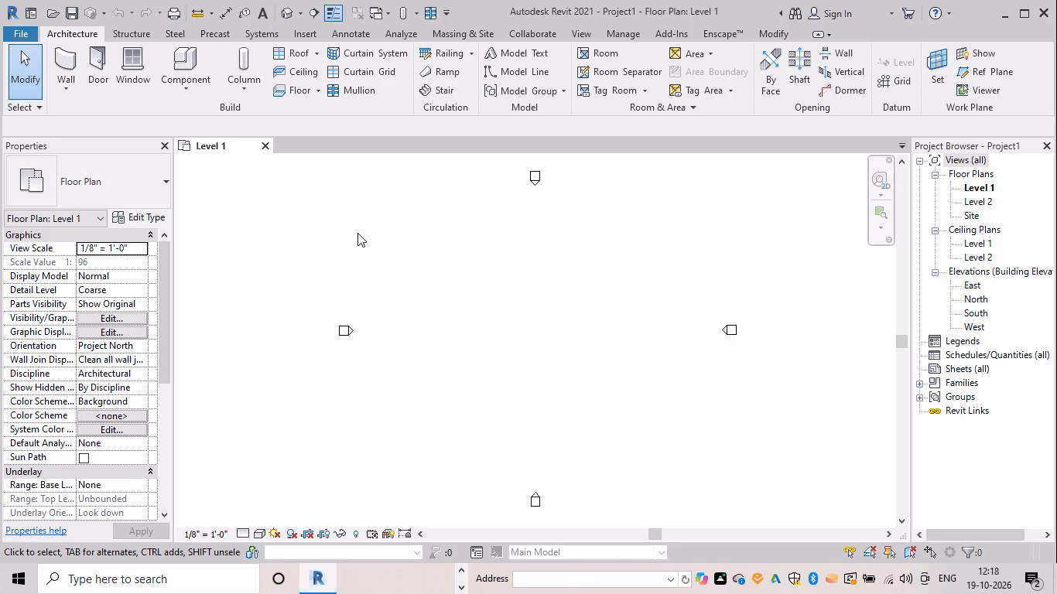
# Check the area and length formats in the project units, keeping length in feet and fractional inches.
pyautogui.scroll(-2, 566, 295)
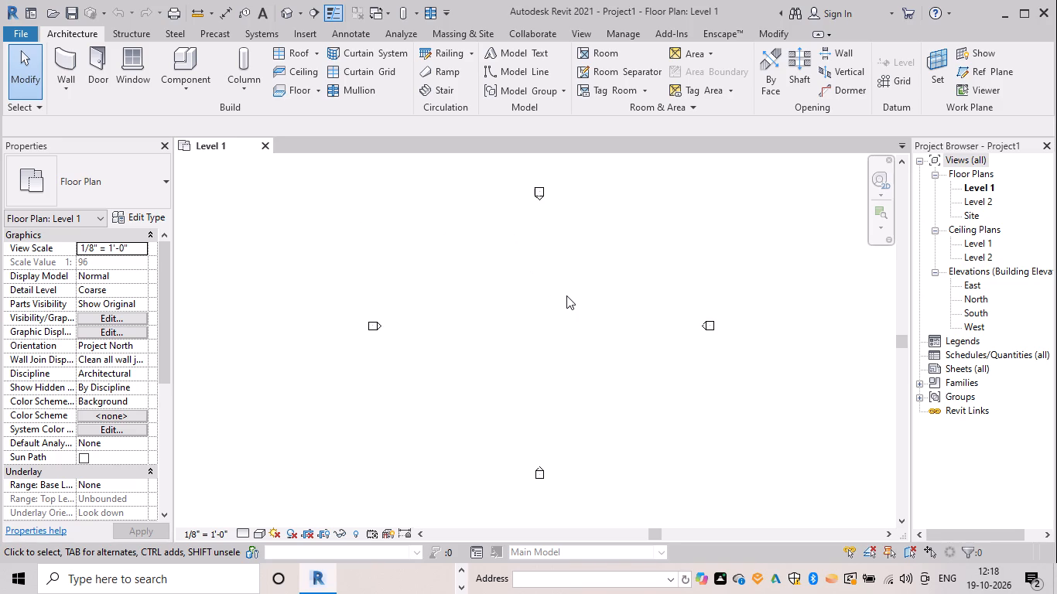
pyautogui.scroll(1, 568, 295)
pyautogui.middleClick(570, 295)
pyautogui.write('UN')
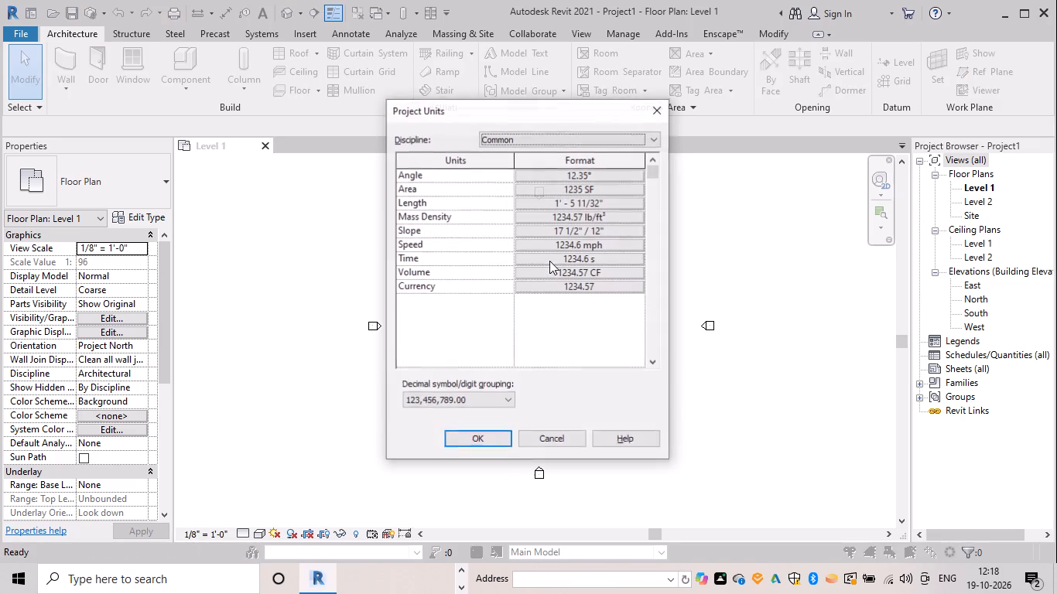
pyautogui.click(570, 182)
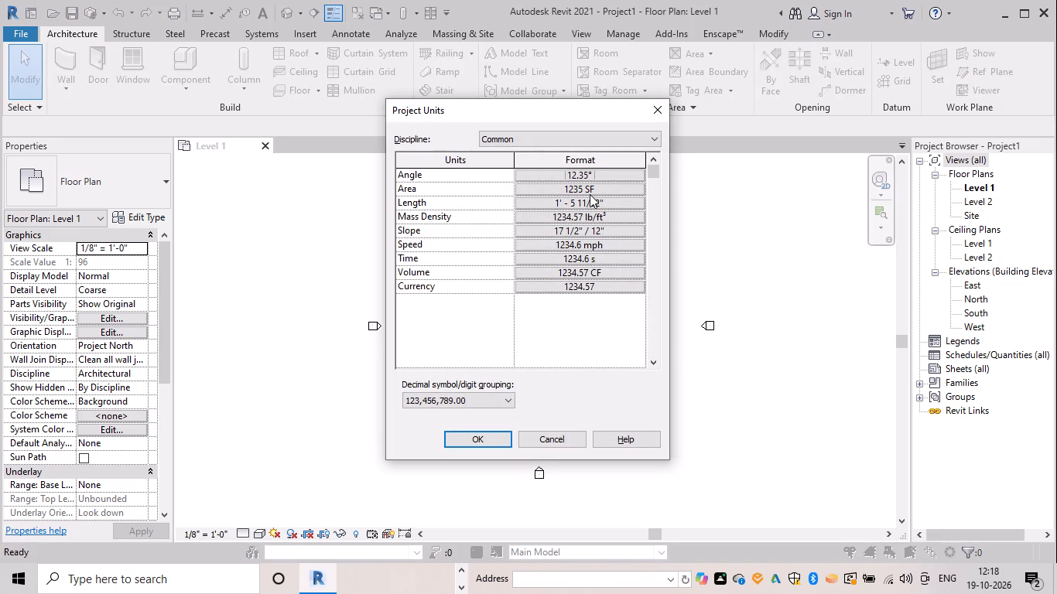
pyautogui.click(593, 189)
pyautogui.click(526, 398)
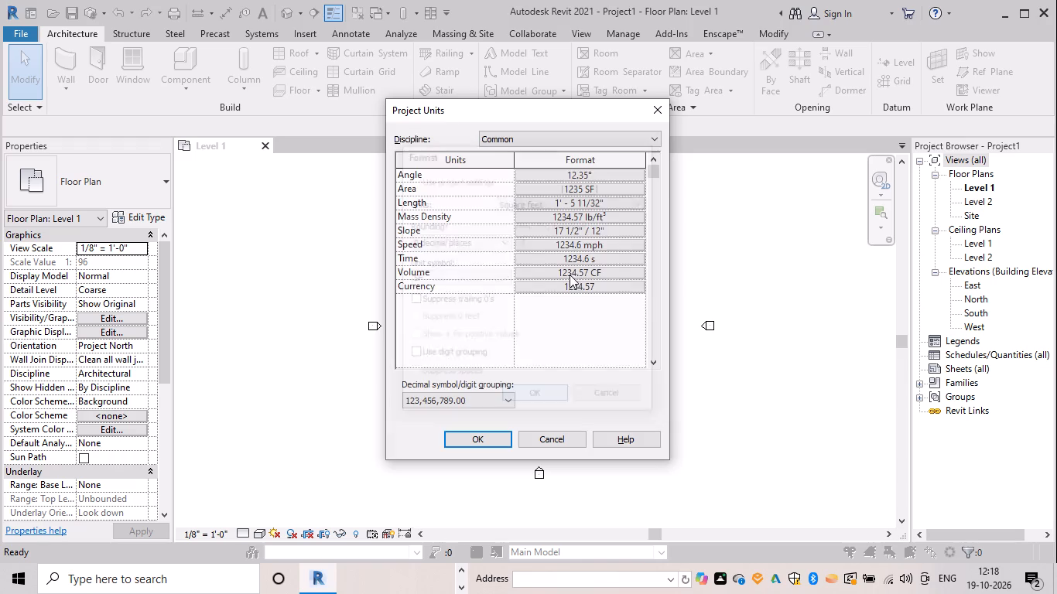
pyautogui.click(602, 207)
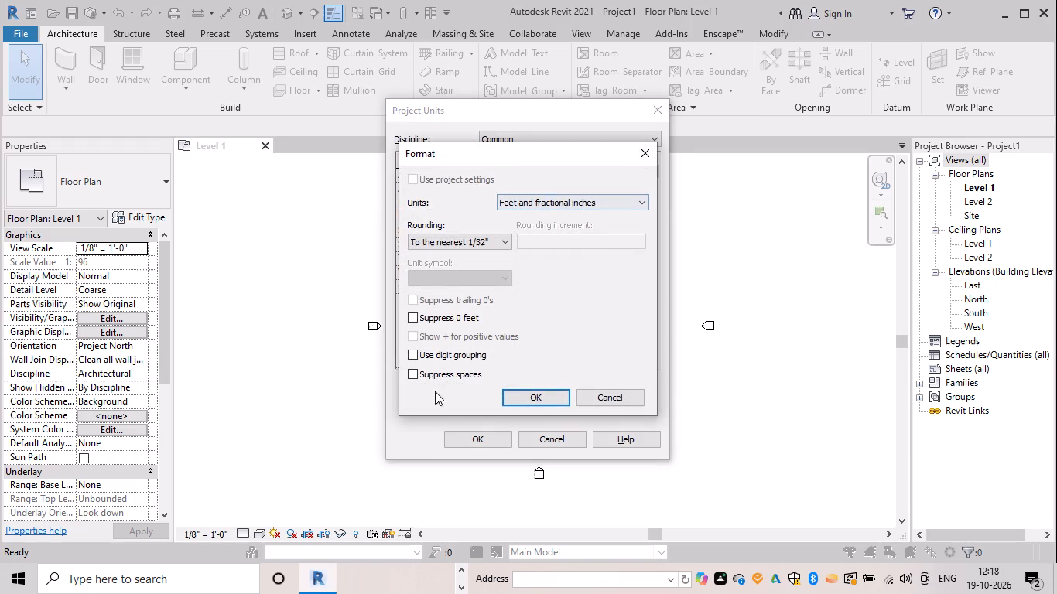
pyautogui.click(532, 387)
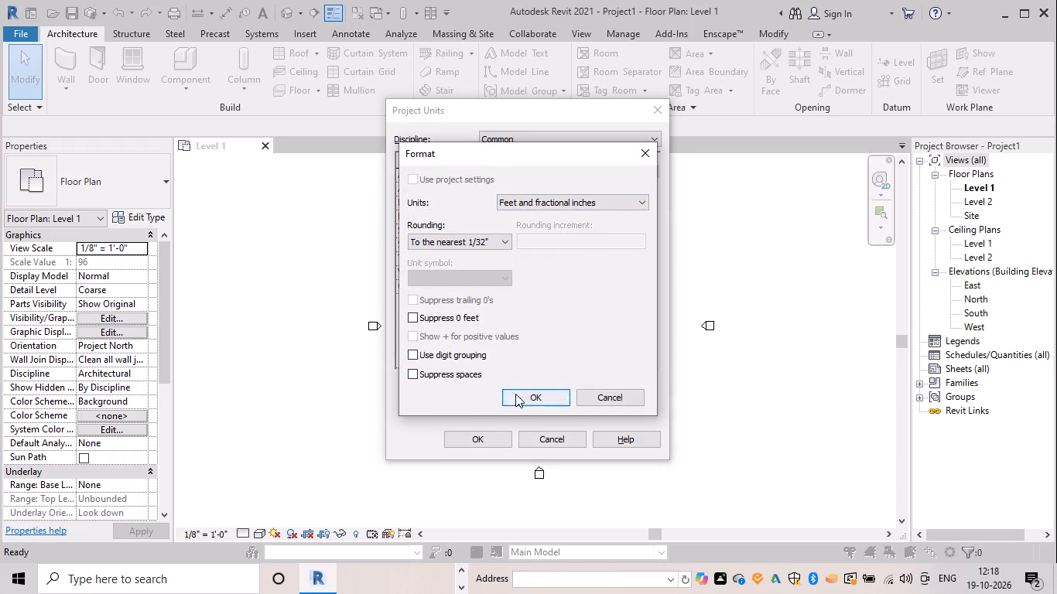
pyautogui.click(522, 394)
pyautogui.click(492, 428)
pyautogui.click(490, 432)
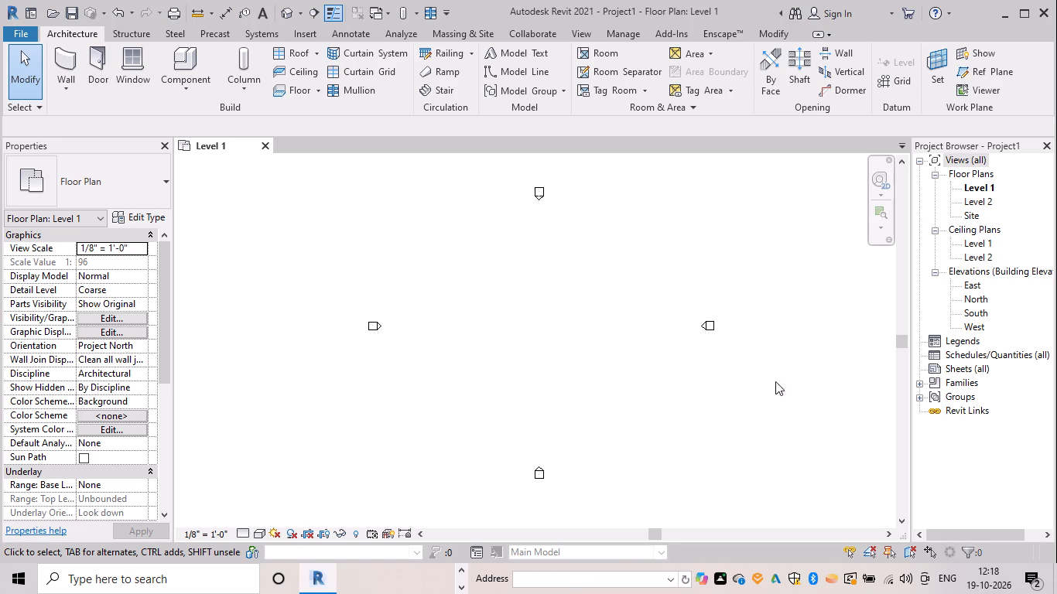
# Open the South elevation view and dismiss the licence notification.
pyautogui.tripleClick(980, 309)
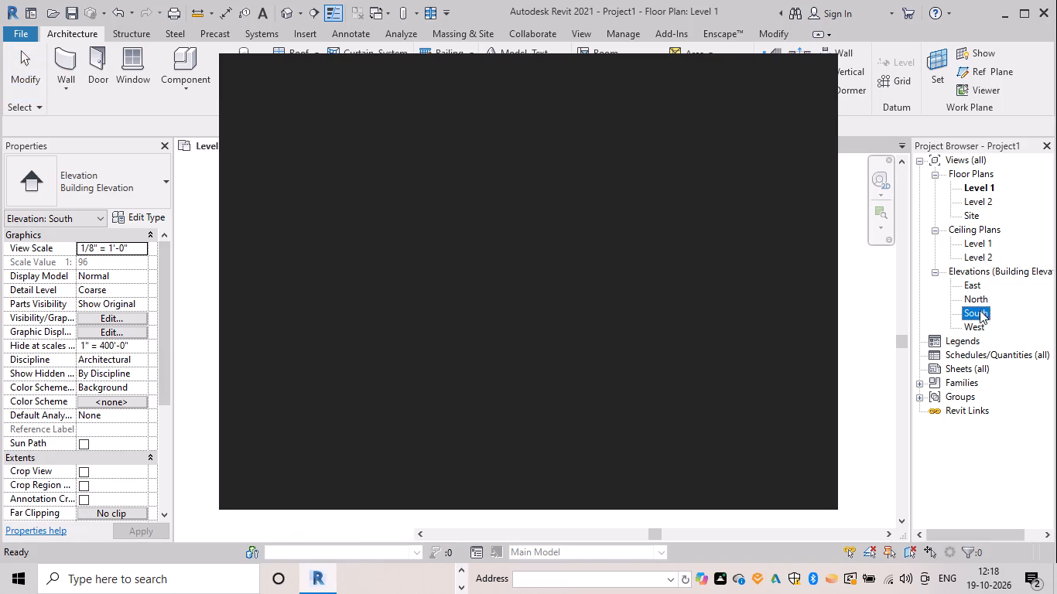
pyautogui.click(795, 70)
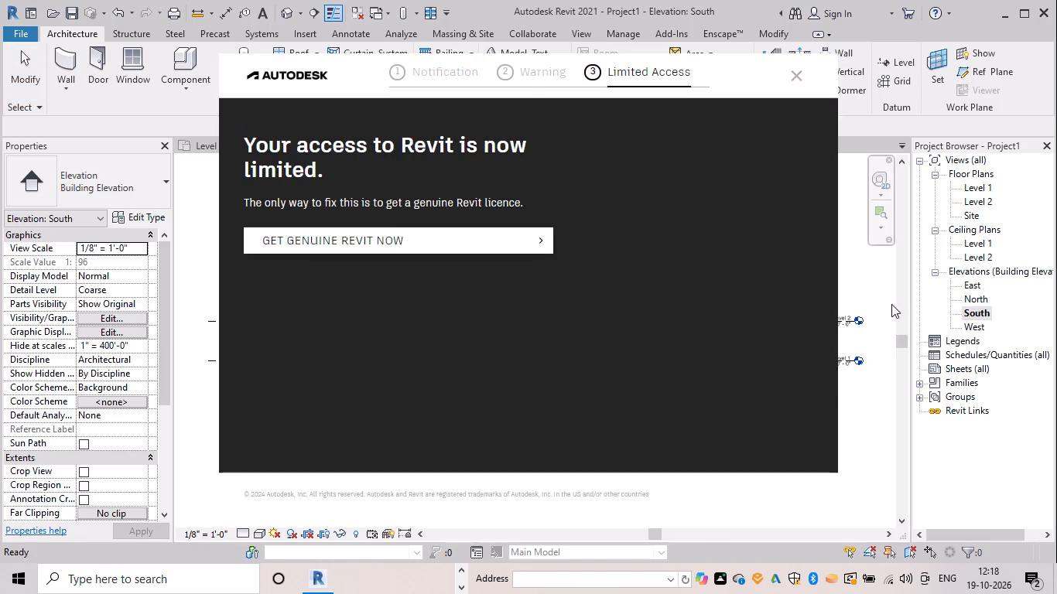
# Add three levels above Level 2, each picked from the level below with a 10' offset.
pyautogui.scroll(4, 762, 385)
pyautogui.scroll(1, 703, 442)
pyautogui.moveTo(653, 445); pyautogui.dragTo(400, 443, button='middle')
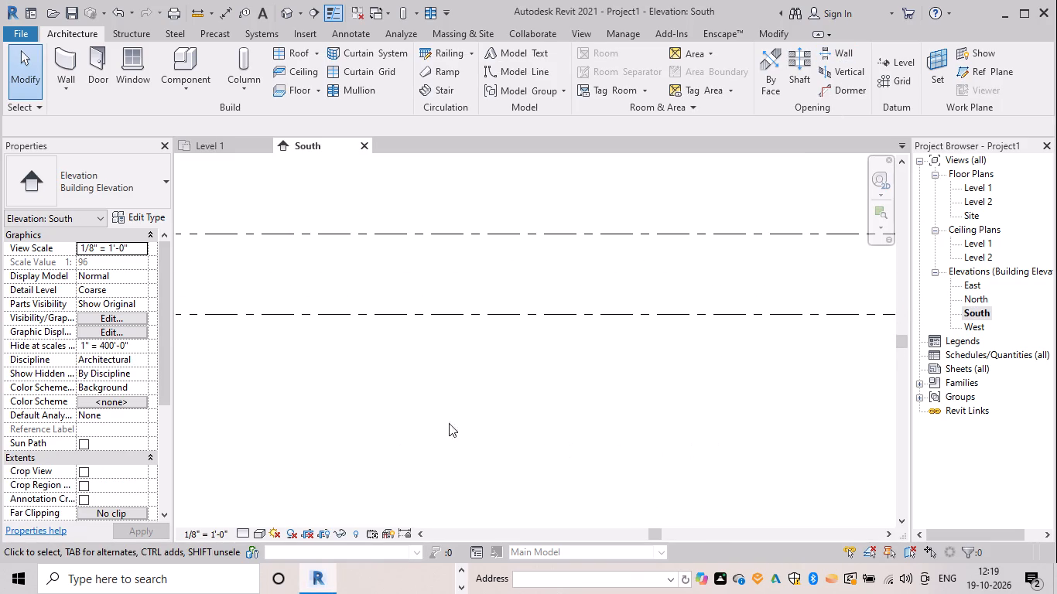
pyautogui.scroll(-3, 470, 416)
pyautogui.moveTo(479, 412); pyautogui.dragTo(424, 454, button='middle')
pyautogui.scroll(3, 698, 418)
pyautogui.moveTo(698, 420); pyautogui.dragTo(579, 461, button='middle')
pyautogui.press('Escape')
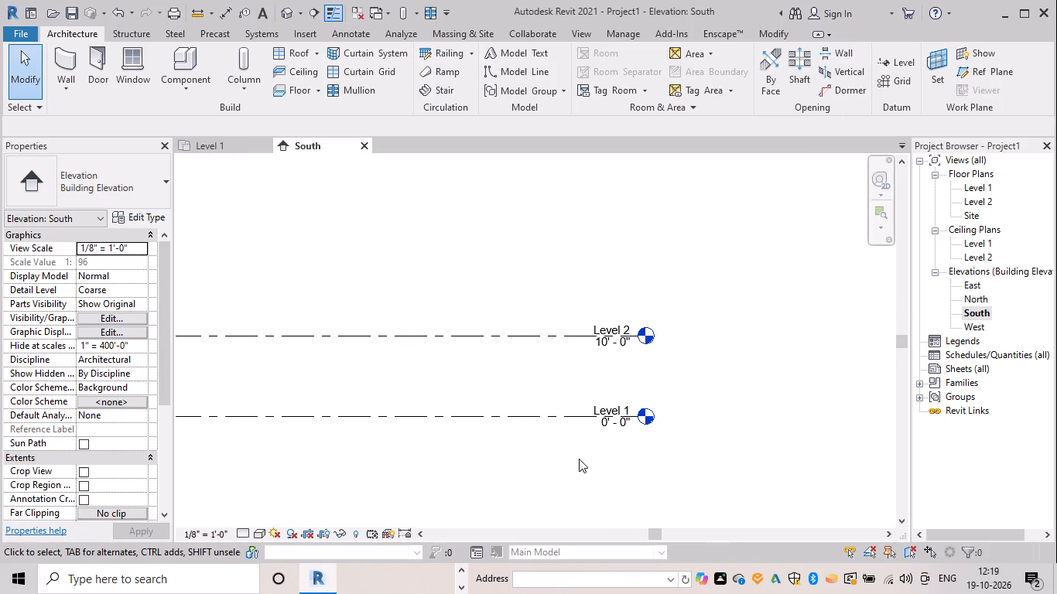
pyautogui.write('LL')
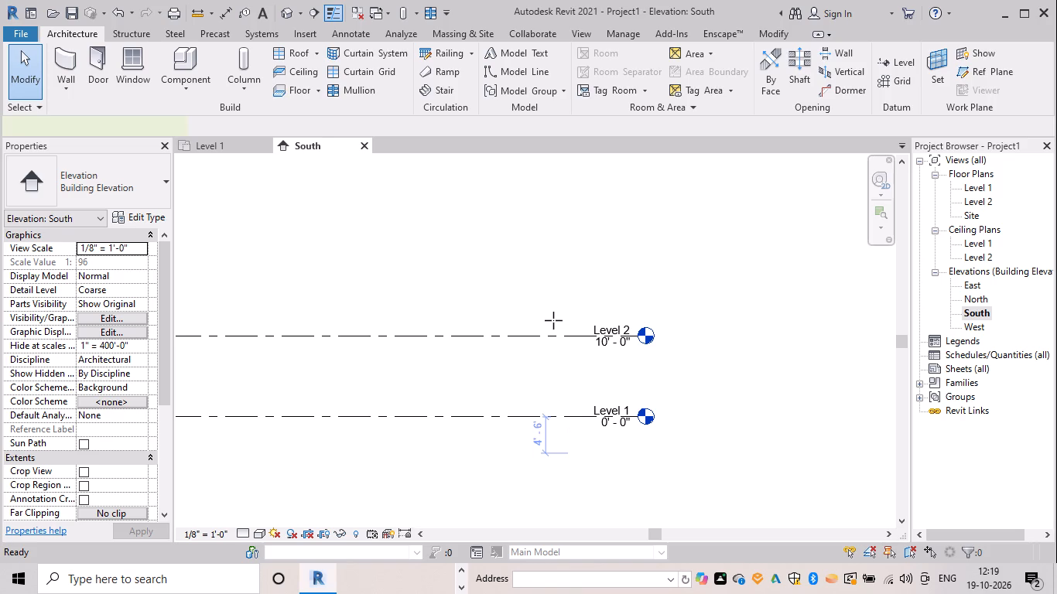
pyautogui.doubleClick(631, 63)
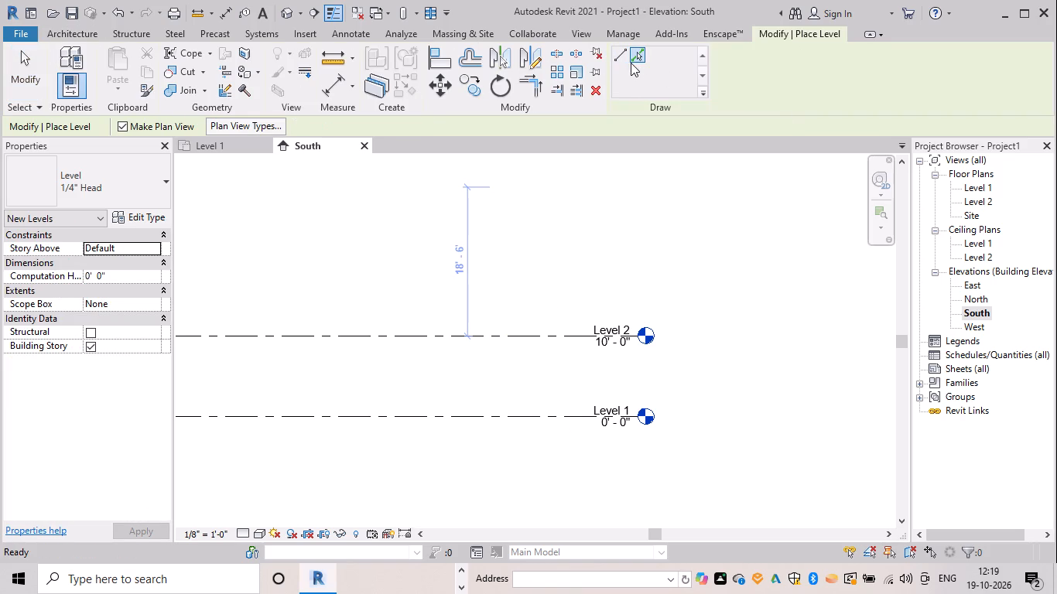
pyautogui.moveTo(392, 131); pyautogui.dragTo(232, 135)
pyautogui.press('BackSpace')
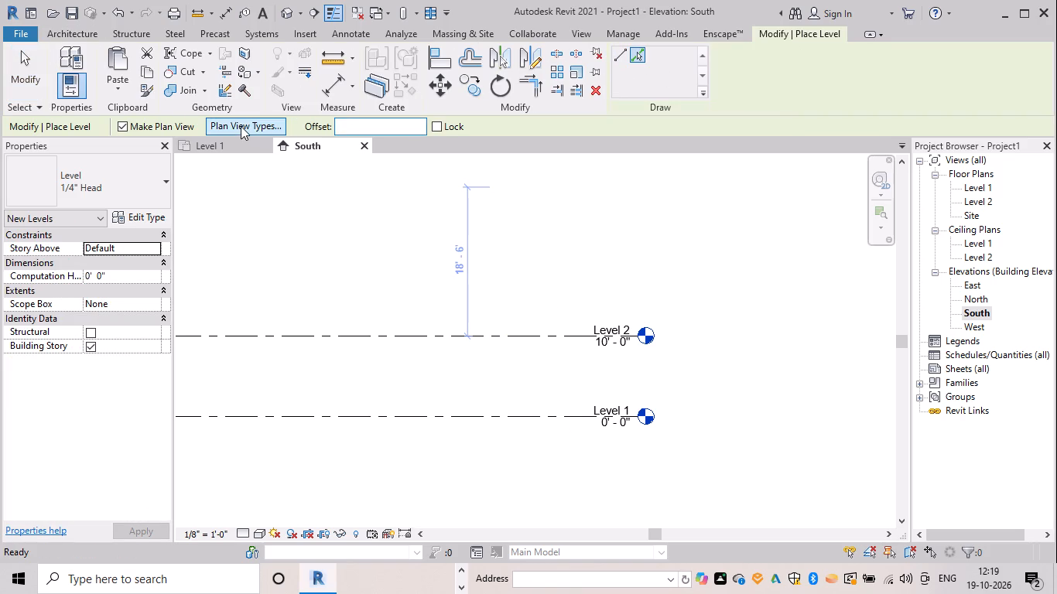
pyautogui.press('1')
pyautogui.write("0'")
pyautogui.press('space')
pyautogui.click(490, 332)
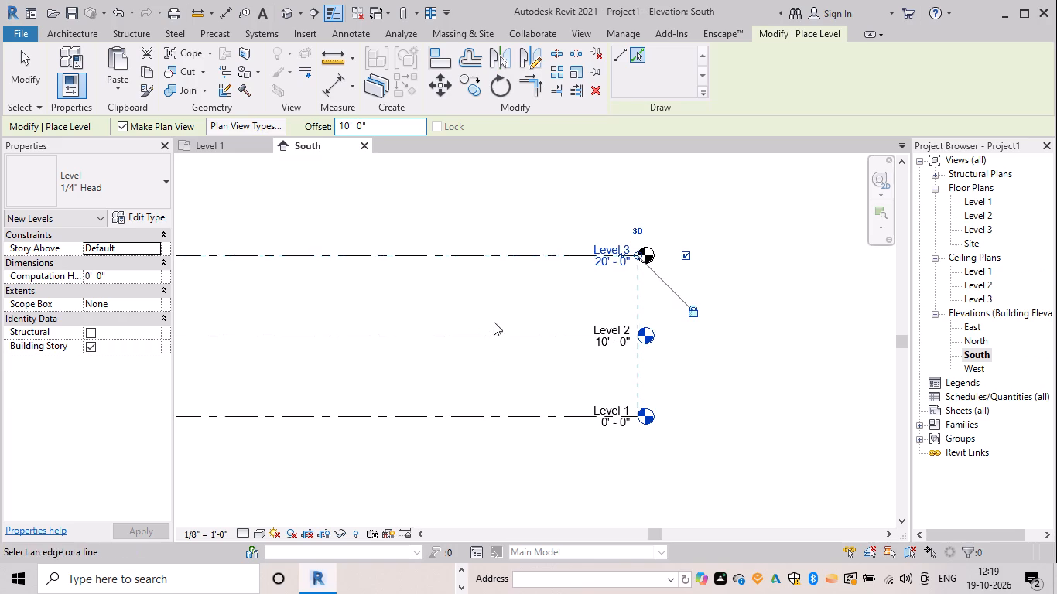
pyautogui.scroll(-2, 494, 322)
pyautogui.moveTo(494, 322); pyautogui.dragTo(567, 439, button='middle')
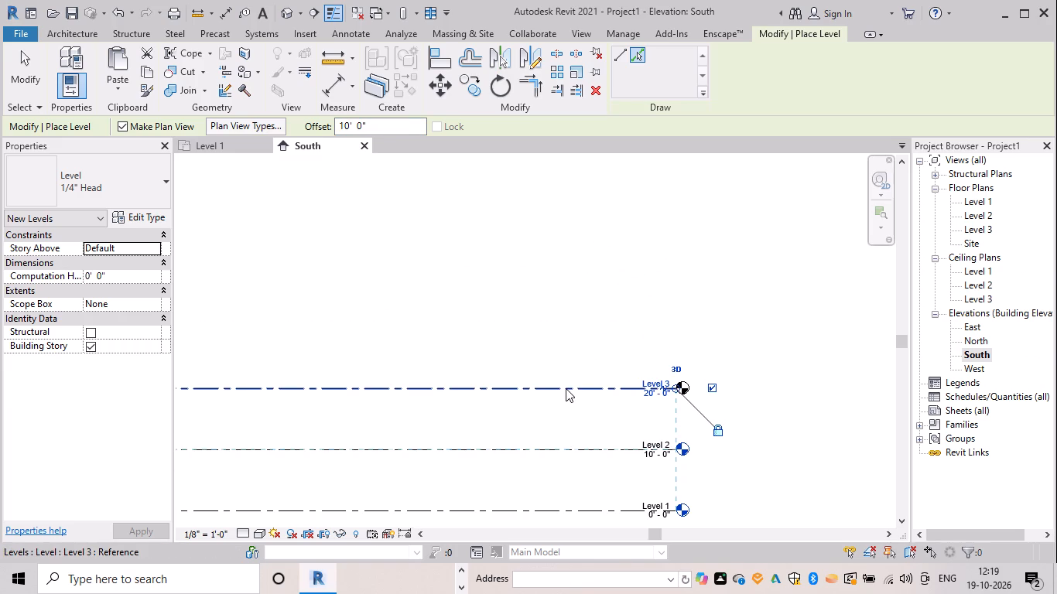
pyautogui.click(566, 384)
pyautogui.moveTo(566, 384); pyautogui.dragTo(544, 458, button='middle')
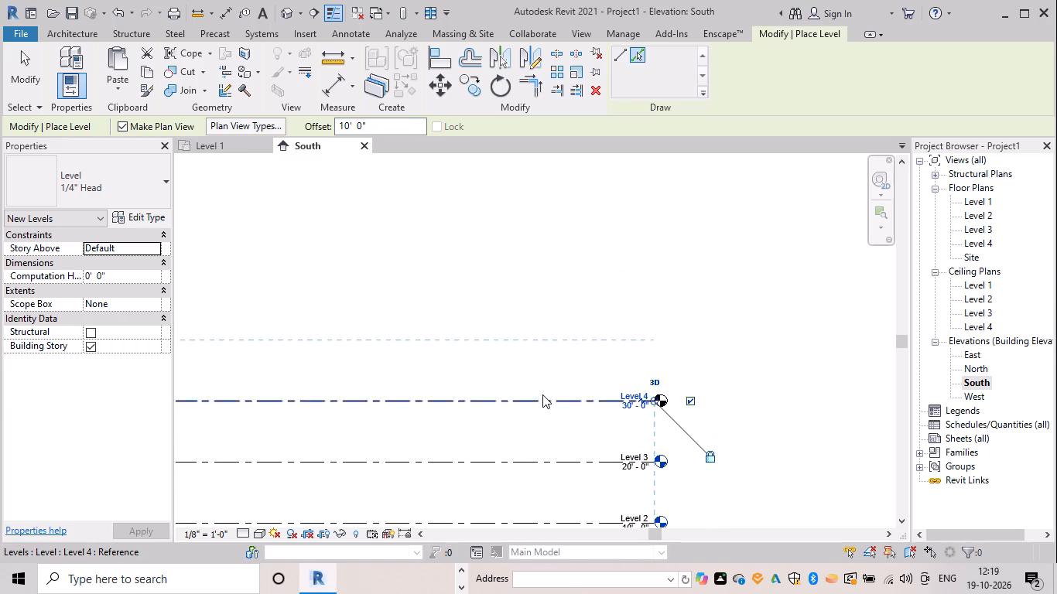
pyautogui.click(542, 398)
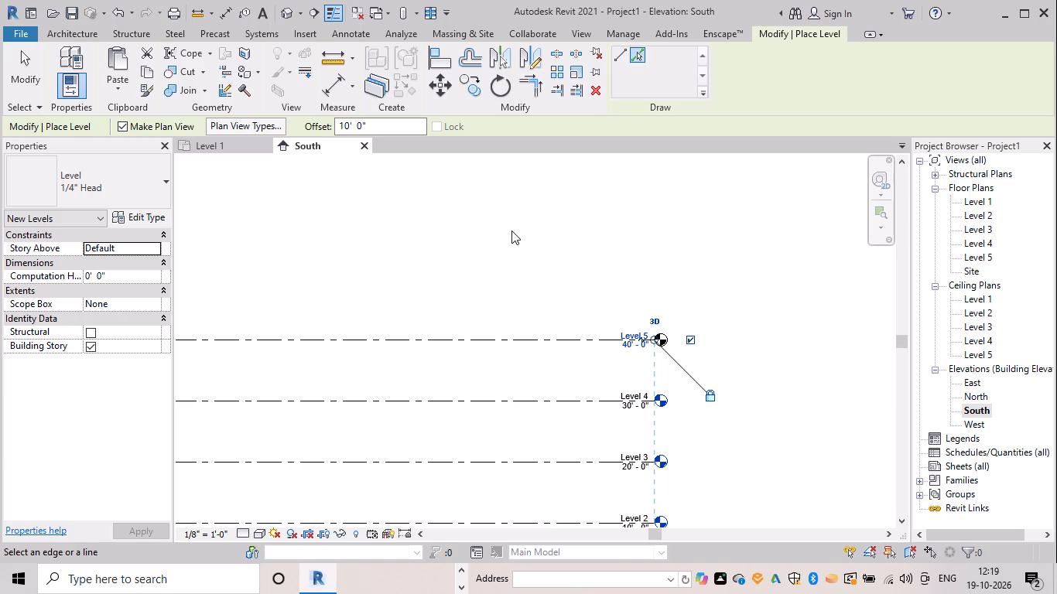
# Add a level offset 2' 6" above the topmost level at 40' 0".
pyautogui.moveTo(387, 130); pyautogui.dragTo(258, 130)
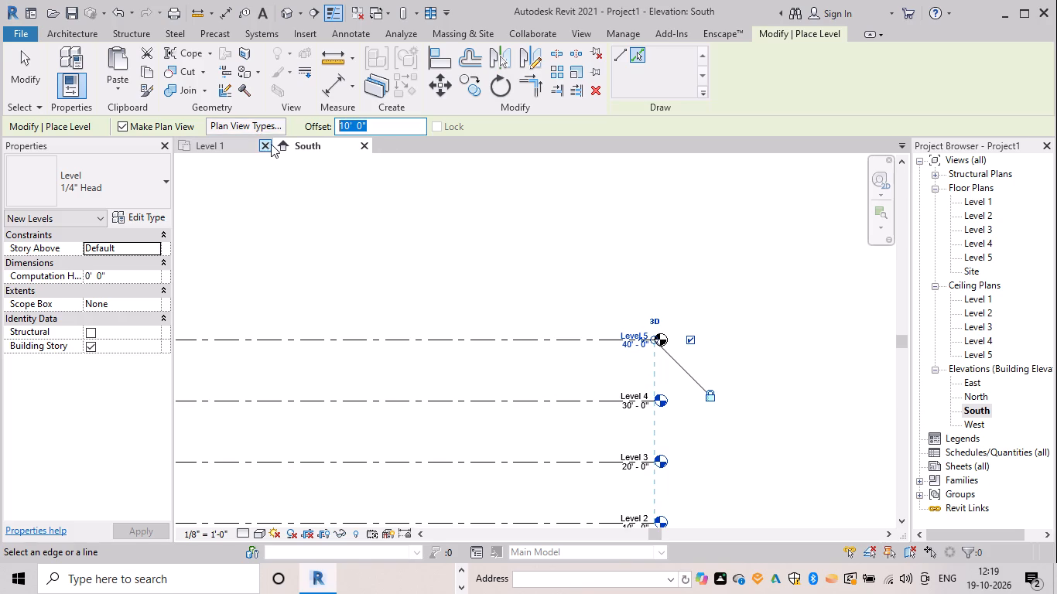
pyautogui.press('BackSpace')
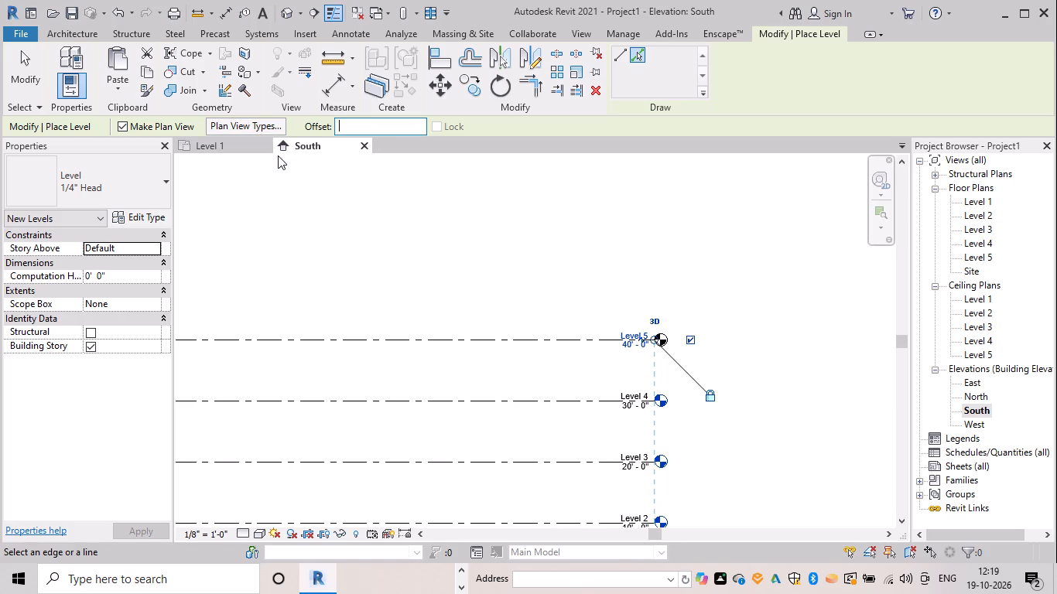
pyautogui.press('2')
pyautogui.press("'")
pyautogui.press('6')
pyautogui.moveTo(401, 124); pyautogui.dragTo(281, 139)
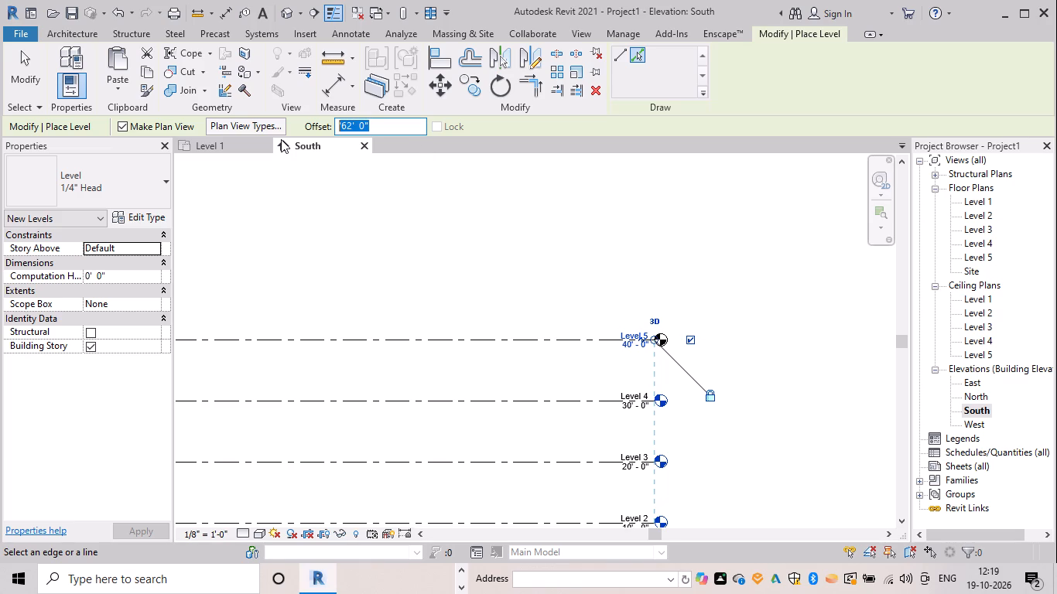
pyautogui.press('BackSpace')
pyautogui.press('2')
pyautogui.press("'")
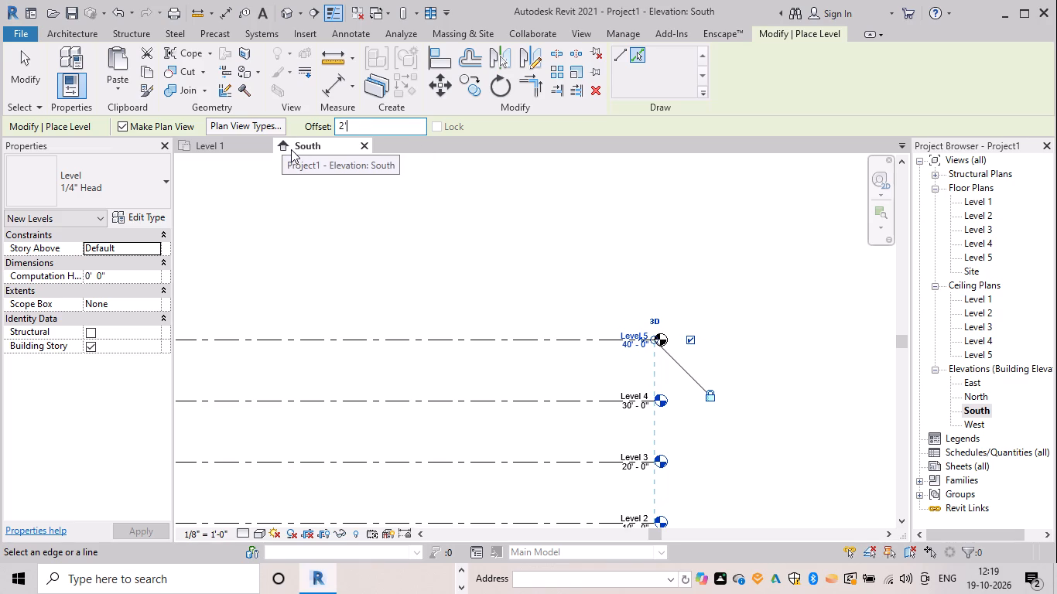
pyautogui.press('6')
pyautogui.press('space')
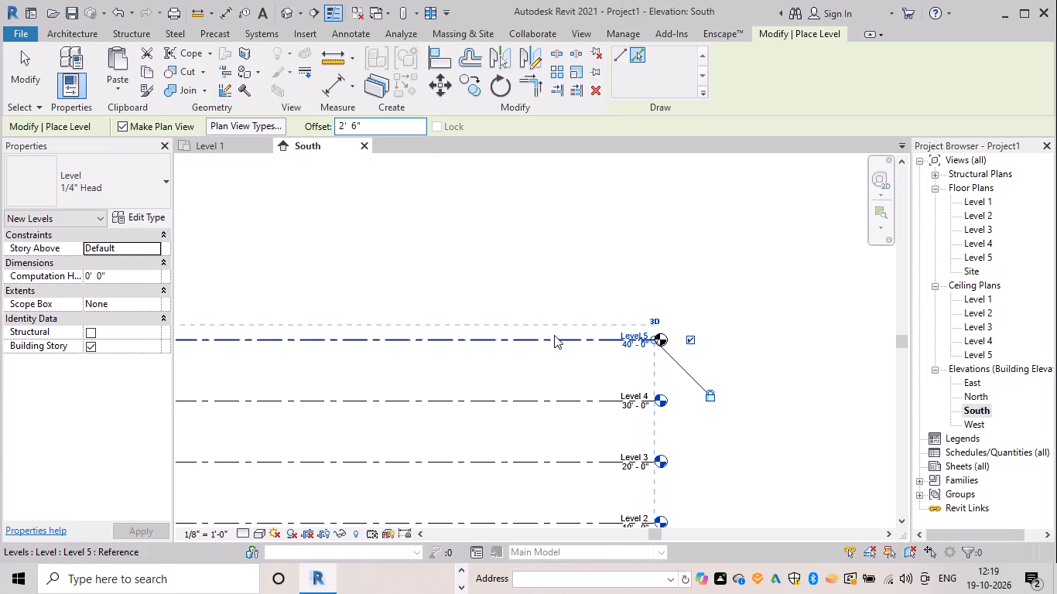
pyautogui.click(554, 335)
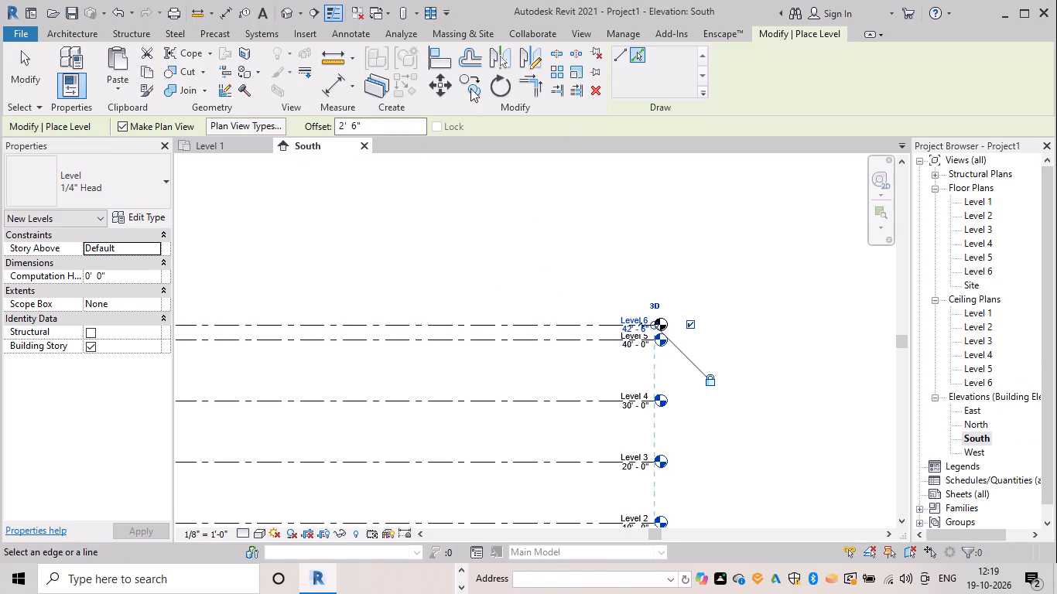
# Add another level offset 9' above the topmost level at 42' 6".
pyautogui.moveTo(383, 128); pyautogui.dragTo(219, 125)
pyautogui.press('BackSpace')
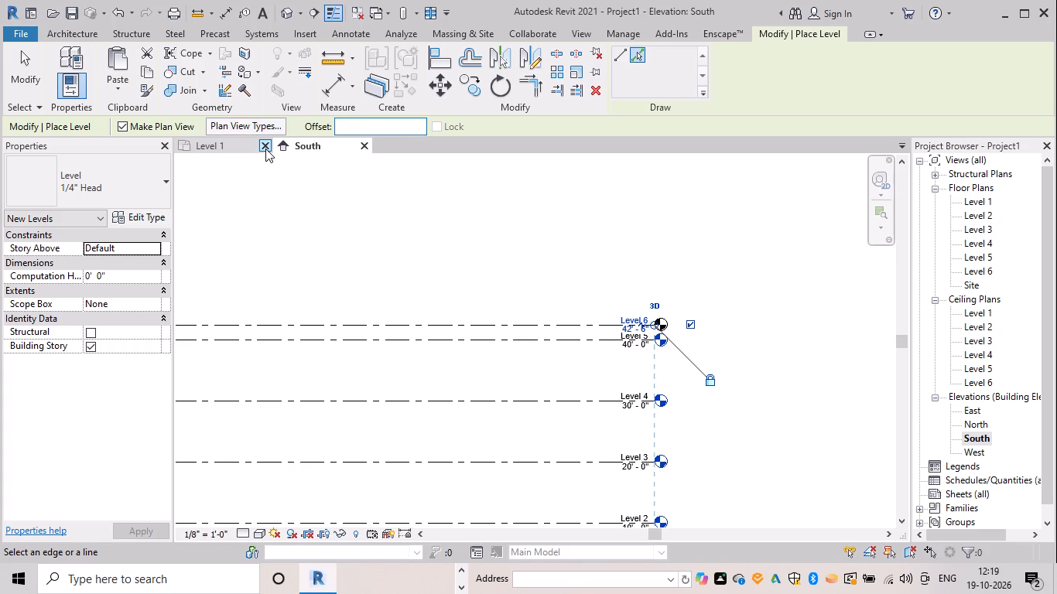
pyautogui.write("9'")
pyautogui.click(505, 320)
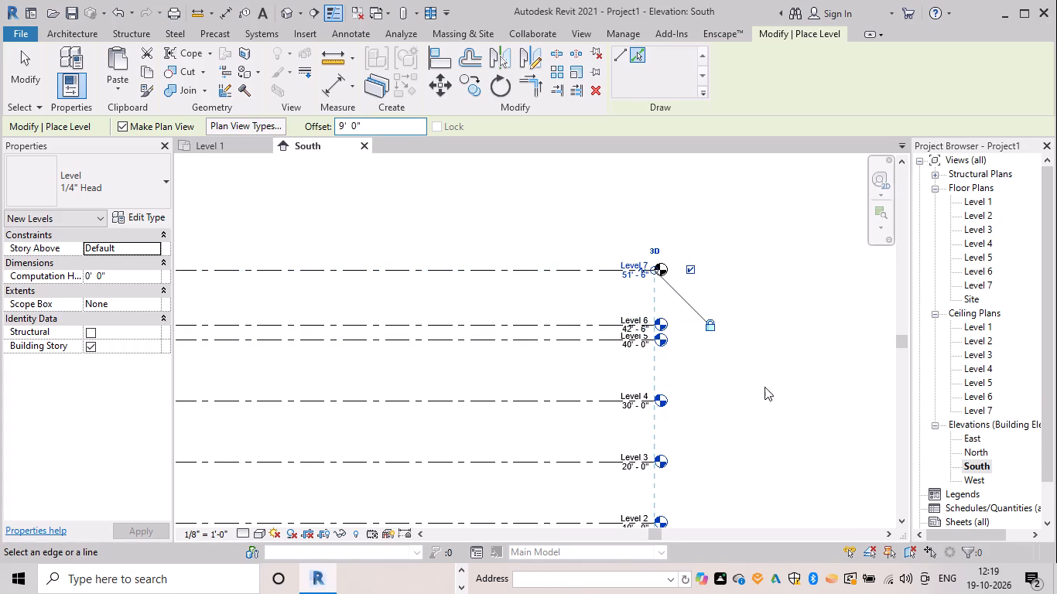
# Finish placing levels and rename Level 1, at elevation 0' 0", as GROND FLOOR.
pyautogui.press('Escape')
pyautogui.press('Escape')
pyautogui.scroll(-4, 760, 384)
pyautogui.moveTo(746, 421); pyautogui.dragTo(766, 220, button='middle')
pyautogui.scroll(-1, 770, 280)
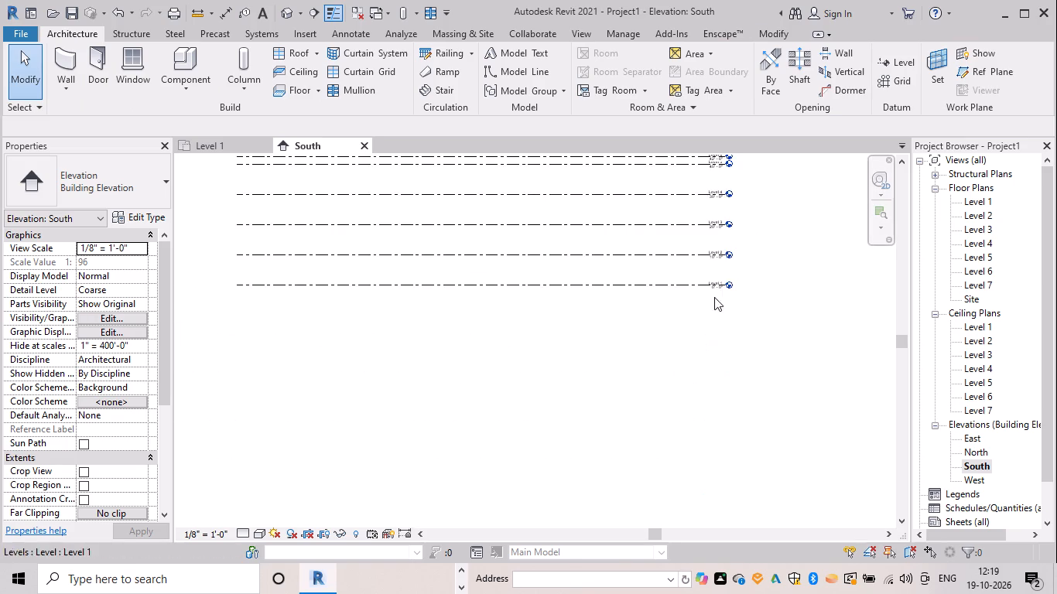
pyautogui.scroll(5, 738, 263)
pyautogui.moveTo(744, 319); pyautogui.dragTo(780, 452, button='middle')
pyautogui.press('Escape')
pyautogui.scroll(9, 730, 422)
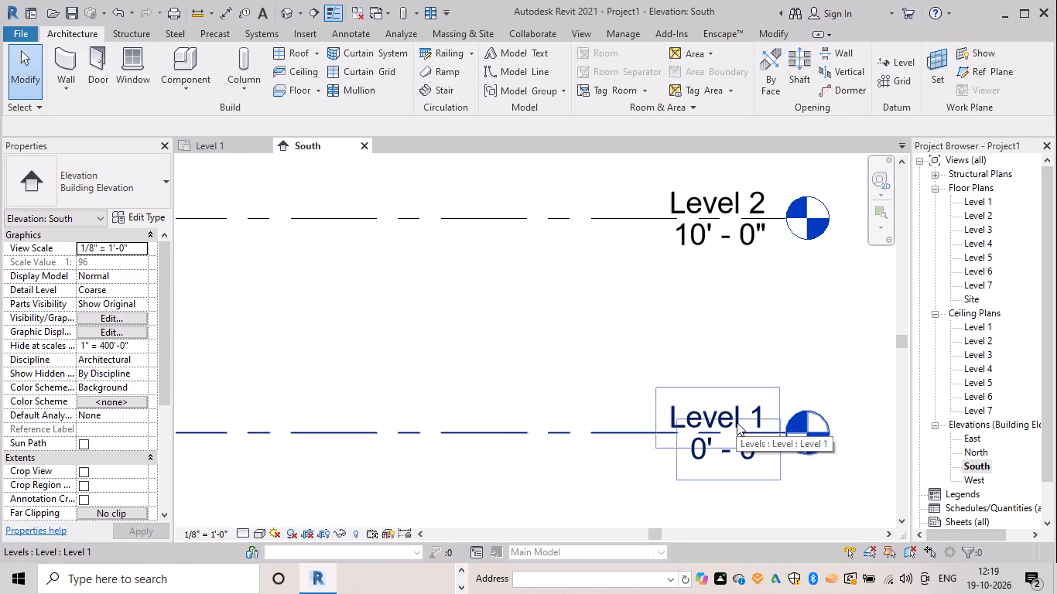
pyautogui.click(742, 414)
pyautogui.click(742, 414)
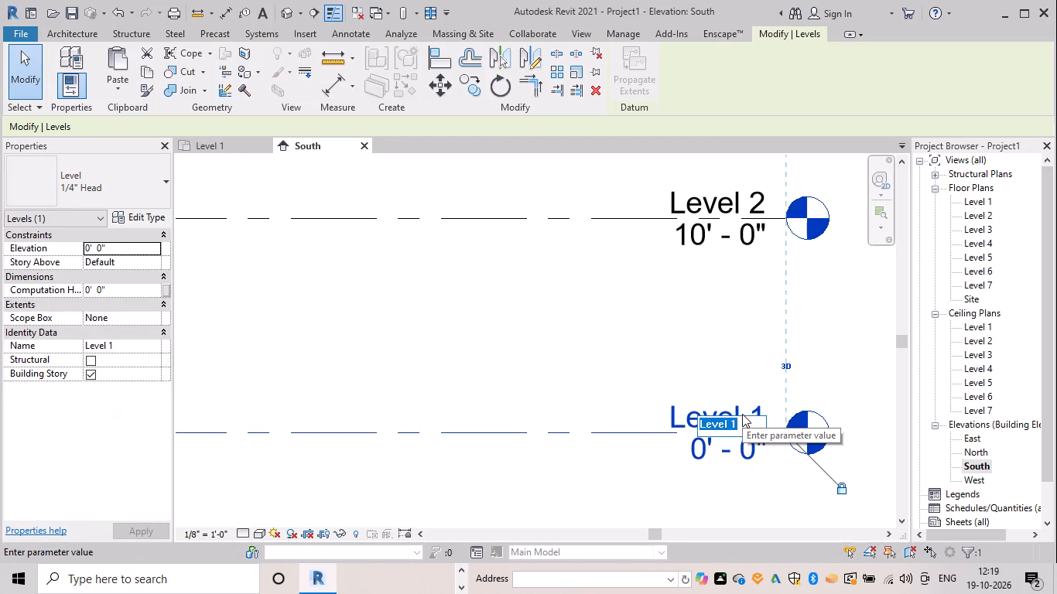
pyautogui.press('BackSpace')
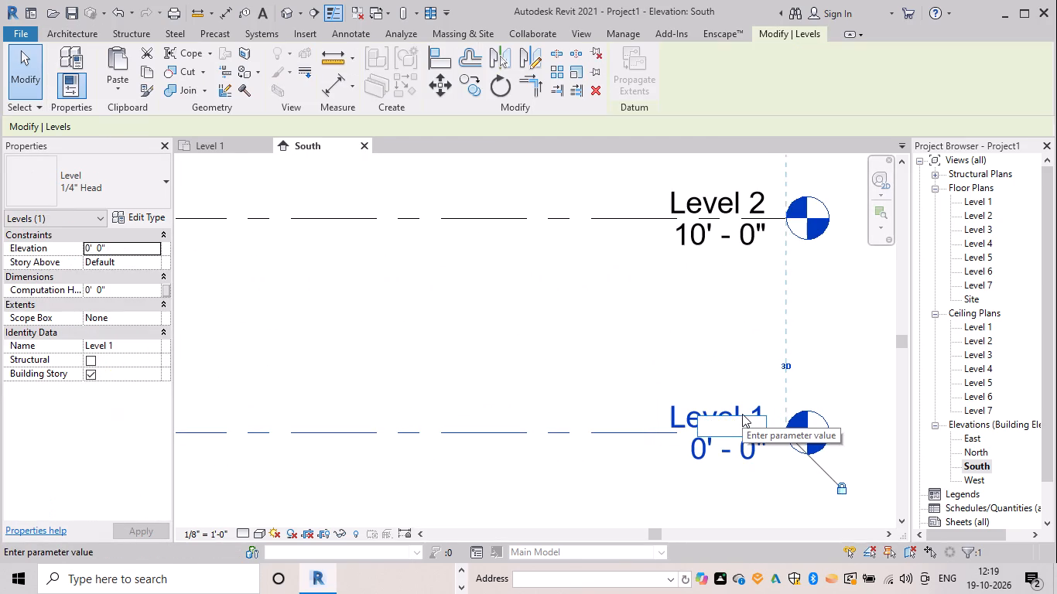
pyautogui.write('GROND')
pyautogui.press('space')
pyautogui.write('FLOOR')
pyautogui.press('Return')
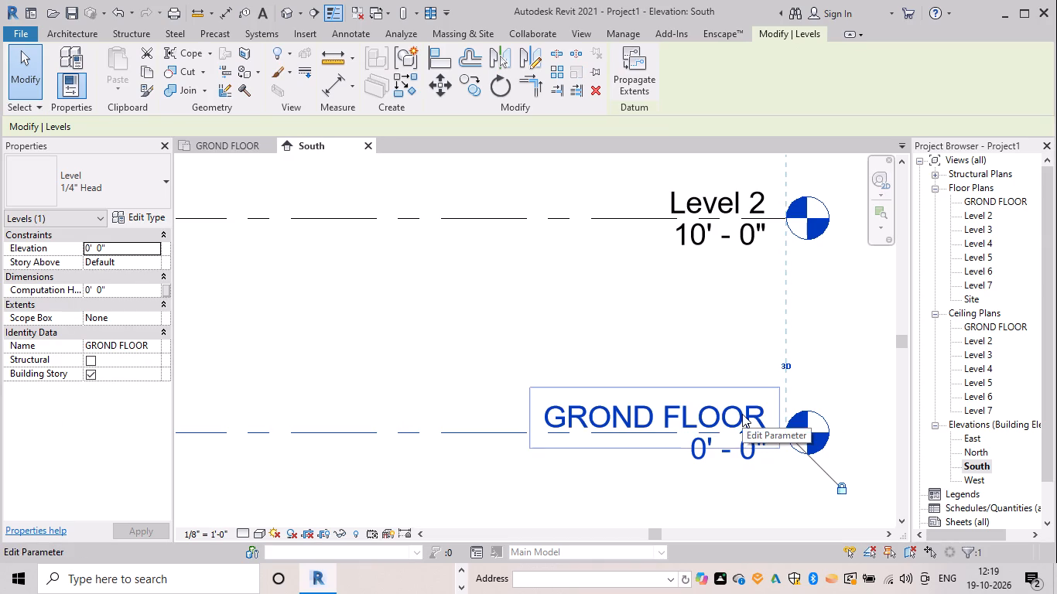
# Rename Level 2, at elevation 10' 0", as FIRST FLOOR and dismiss the licence notification.
pyautogui.moveTo(686, 303); pyautogui.dragTo(542, 490, button='middle')
pyautogui.scroll(2, 583, 399)
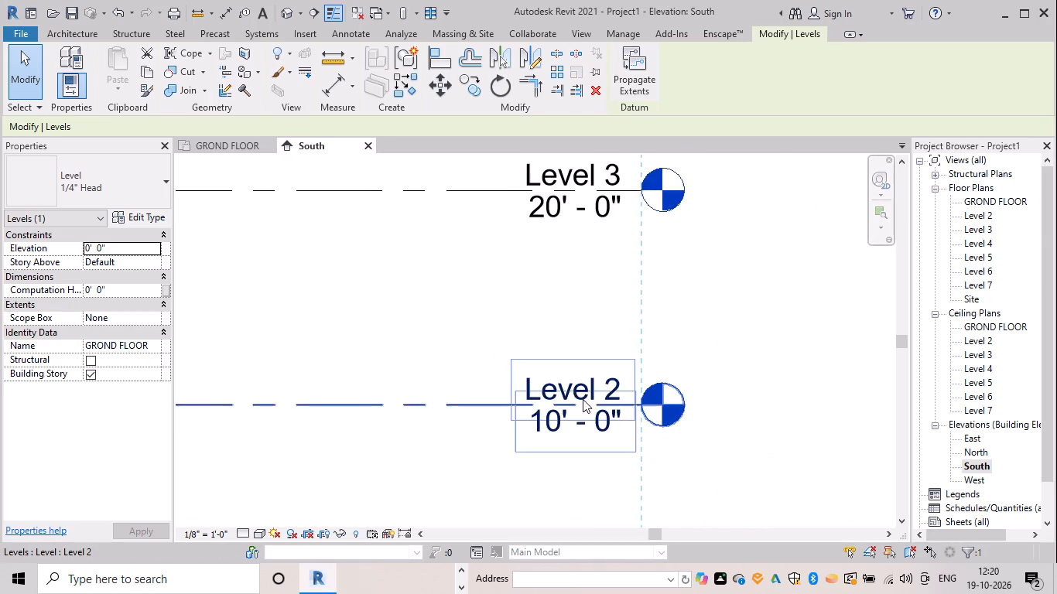
pyautogui.scroll(1, 583, 399)
pyautogui.click(604, 383)
pyautogui.click(607, 383)
pyautogui.press('BackSpace')
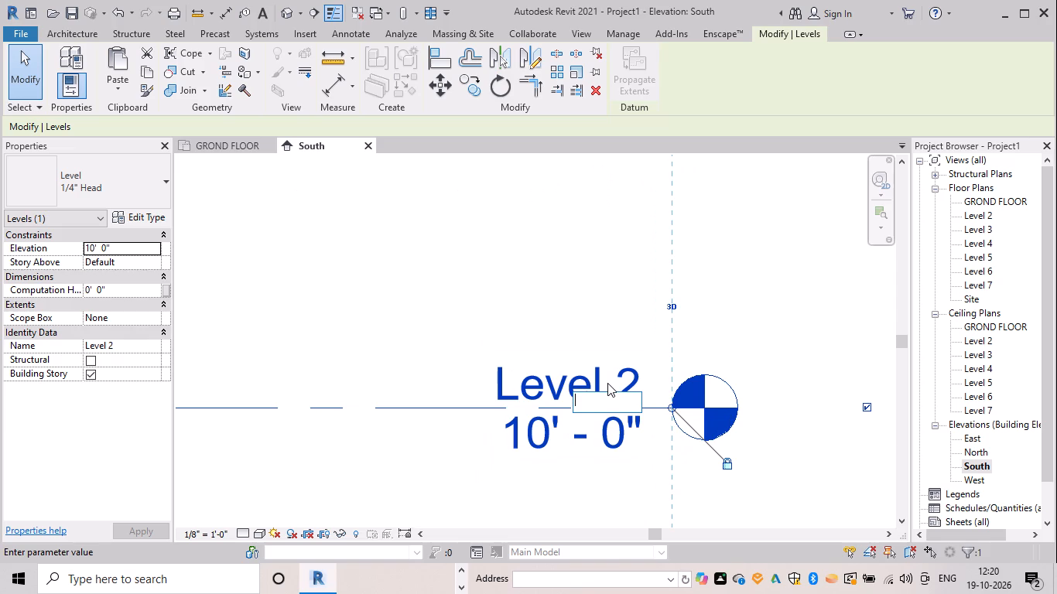
pyautogui.write('FIRST F;')
pyautogui.press('BackSpace')
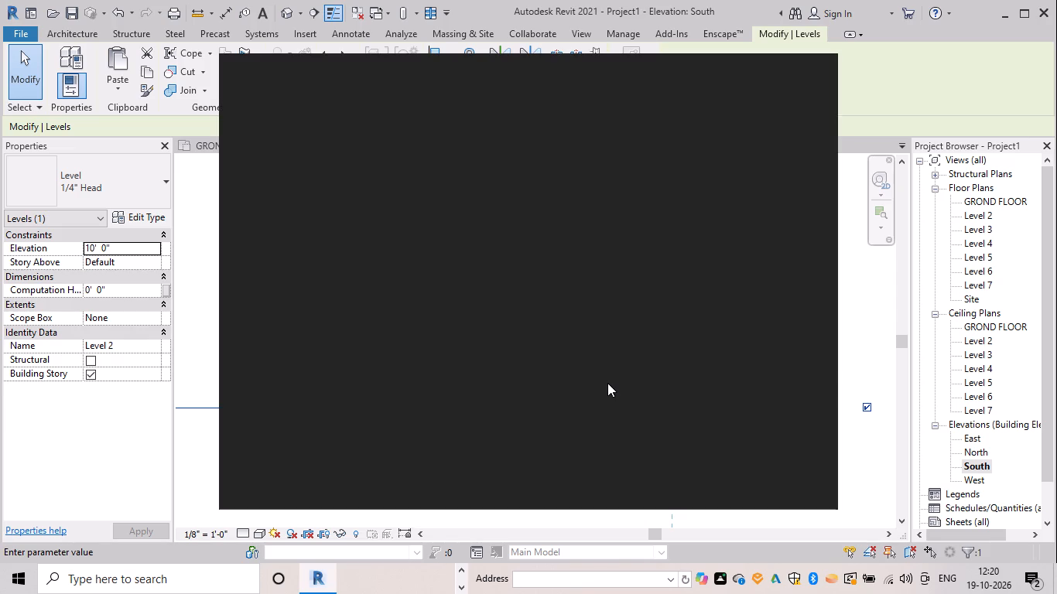
pyautogui.write('LOOR')
pyautogui.press('Return')
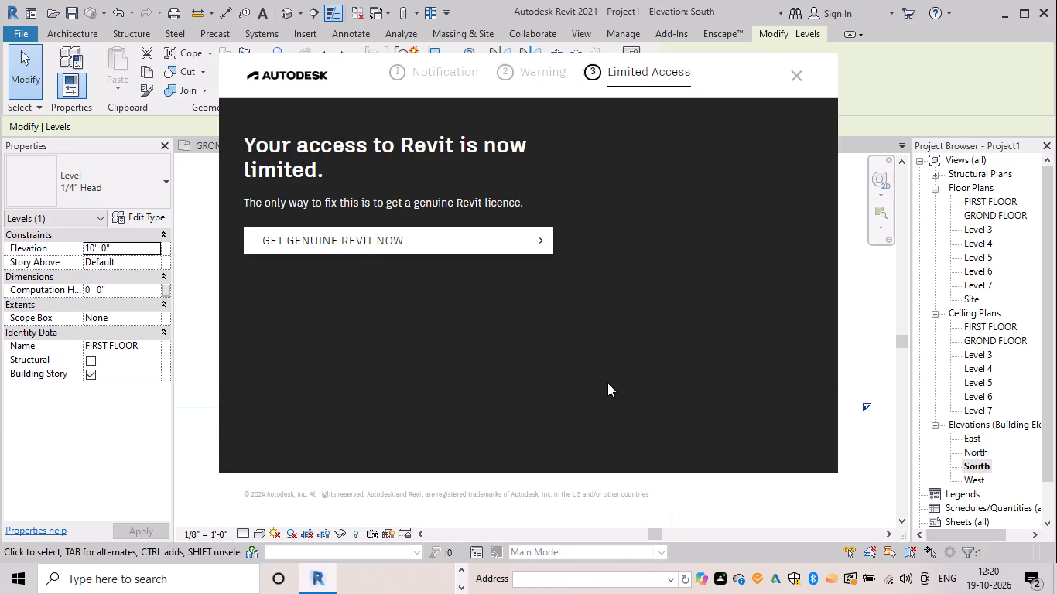
pyautogui.click(798, 69)
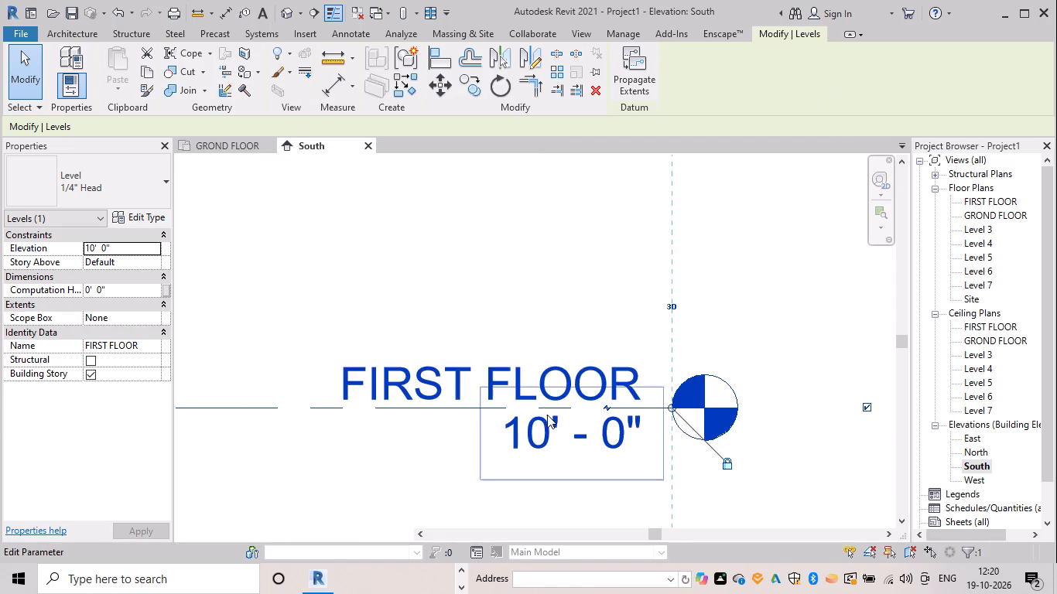
# Rename Level 3, at elevation 20' 0", as SECOND FLOOR.
pyautogui.scroll(-7, 584, 346)
pyautogui.moveTo(587, 345); pyautogui.dragTo(546, 434, button='middle')
pyautogui.scroll(5, 570, 322)
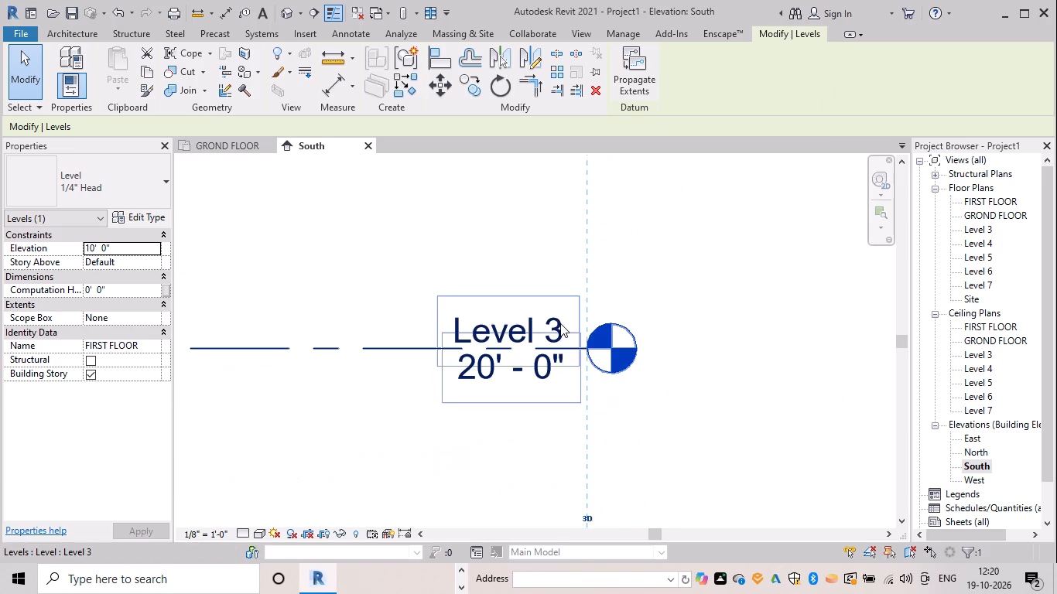
pyautogui.click(560, 323)
pyautogui.click(553, 326)
pyautogui.press('BackSpace')
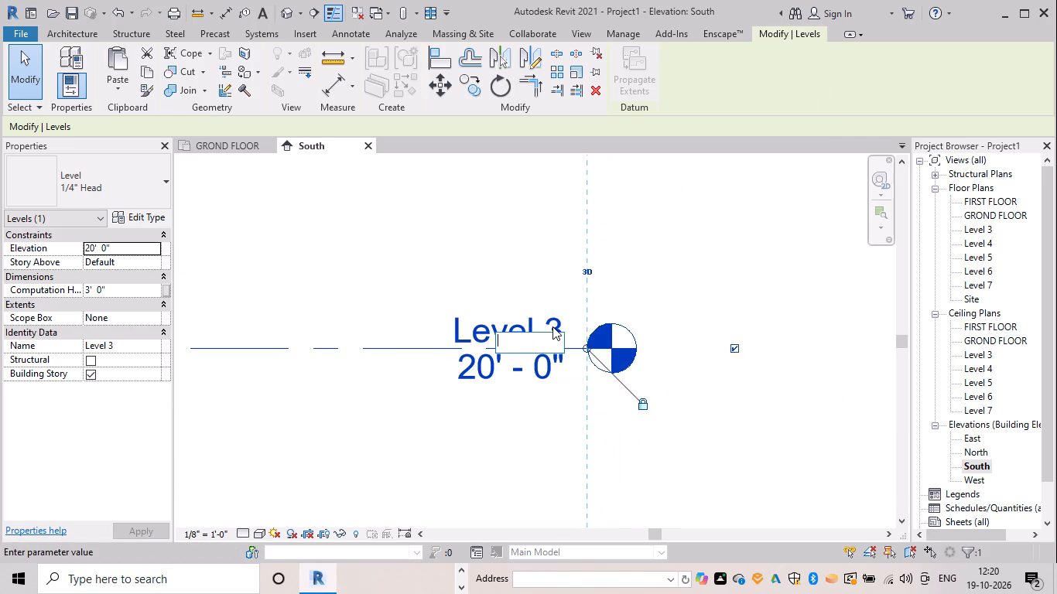
pyautogui.write('SEO')
pyautogui.press('n')
pyautogui.press('BackSpace')
pyautogui.press('BackSpace')
pyautogui.write('COND')
pyautogui.press('space')
pyautogui.write('FLOOR')
pyautogui.press('Return')
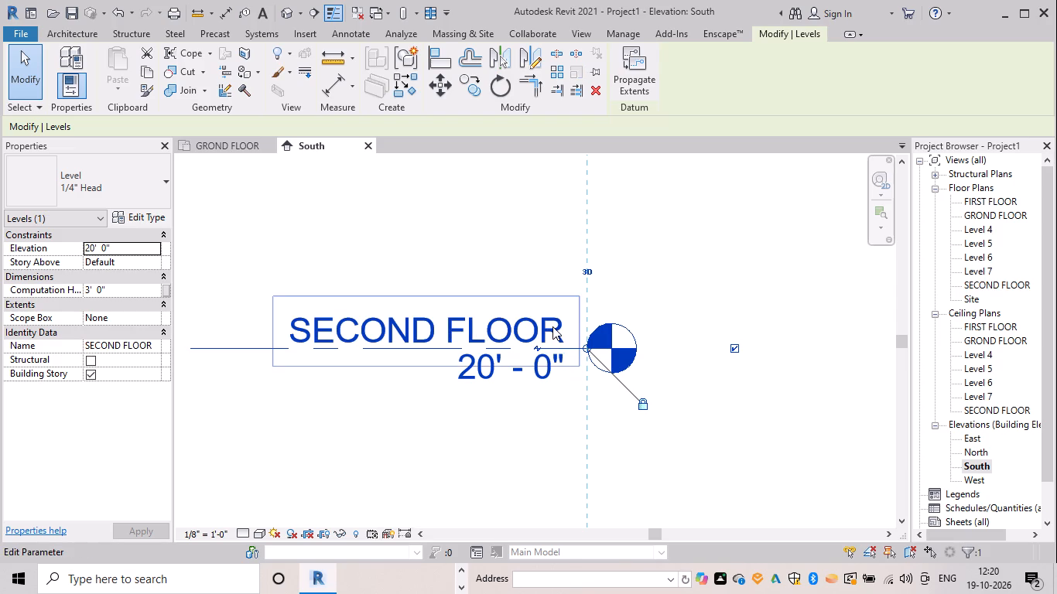
# Rename Level 4, at elevation 30' 0", as THIRD DLOOR.
pyautogui.scroll(-2, 551, 328)
pyautogui.scroll(-2, 490, 394)
pyautogui.moveTo(488, 394); pyautogui.dragTo(475, 502, button='middle')
pyautogui.scroll(4, 511, 313)
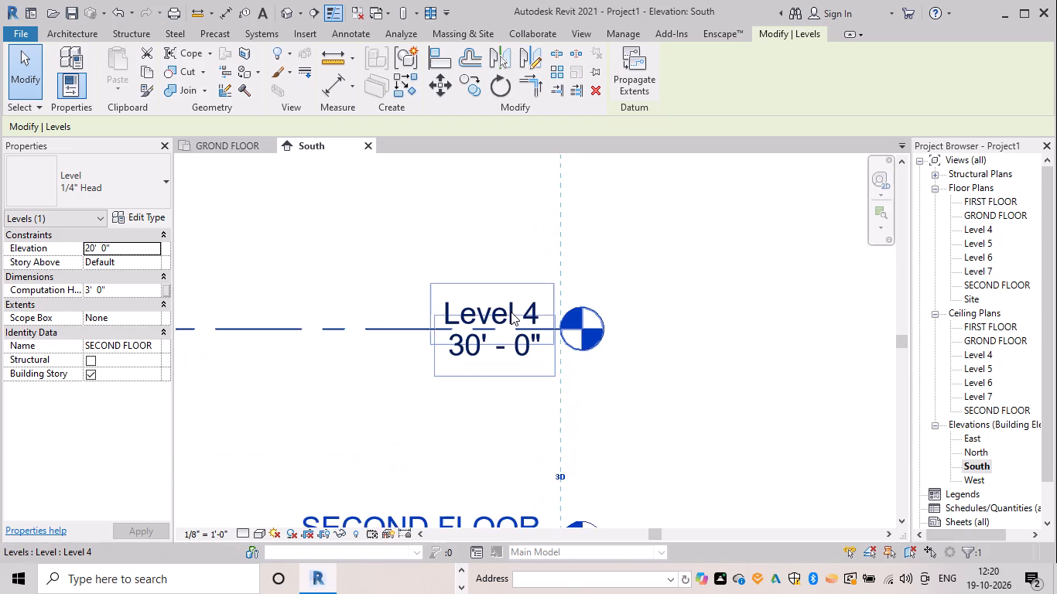
pyautogui.doubleClick(511, 312)
pyautogui.press('BackSpace')
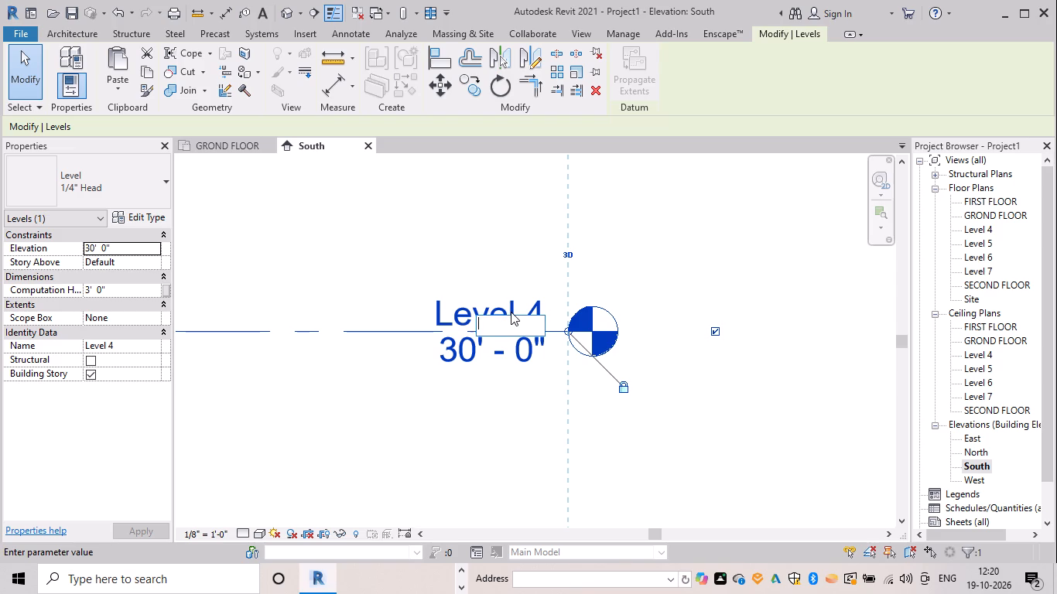
pyautogui.write('THIRD DLOOR')
pyautogui.press('Return')
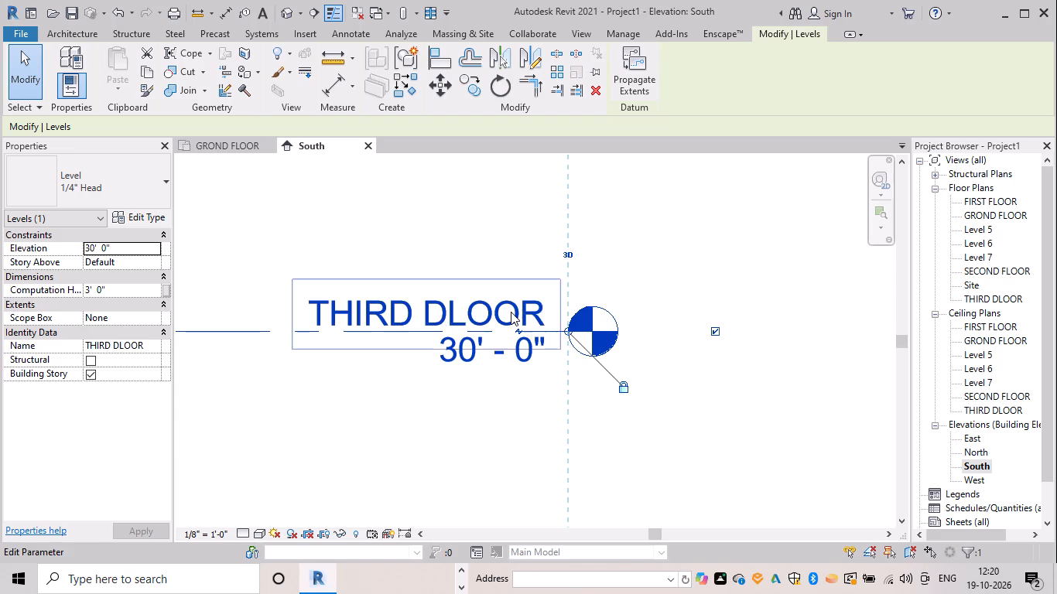
# Rename Level 5, at elevation 40' 0", as FOURTH FLOOR.
pyautogui.scroll(-9, 637, 282)
pyautogui.moveTo(636, 288); pyautogui.dragTo(578, 375, button='middle')
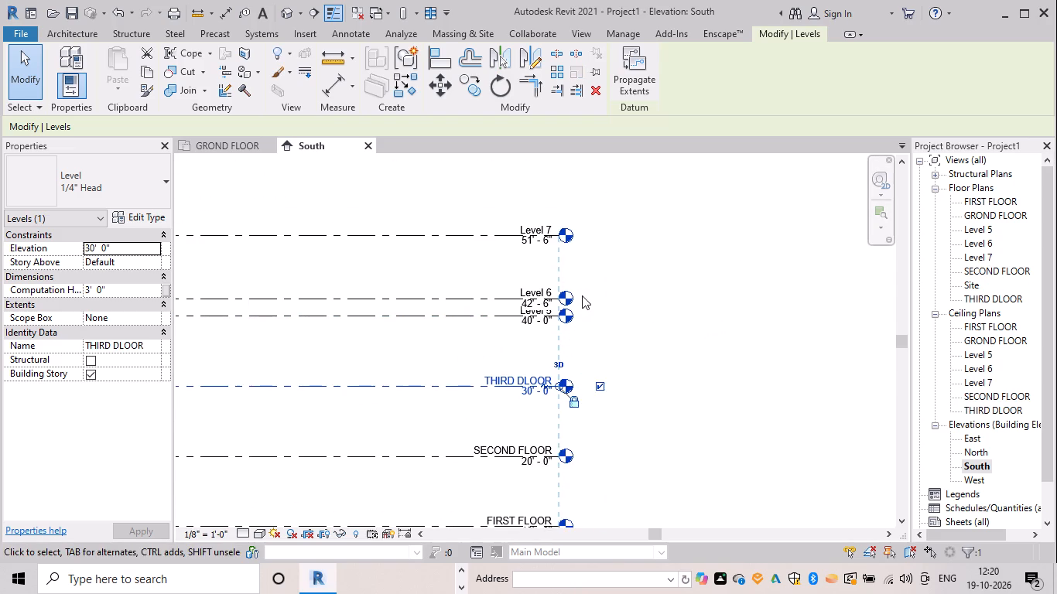
pyautogui.scroll(10, 537, 308)
pyautogui.click(540, 312)
pyautogui.scroll(5, 542, 346)
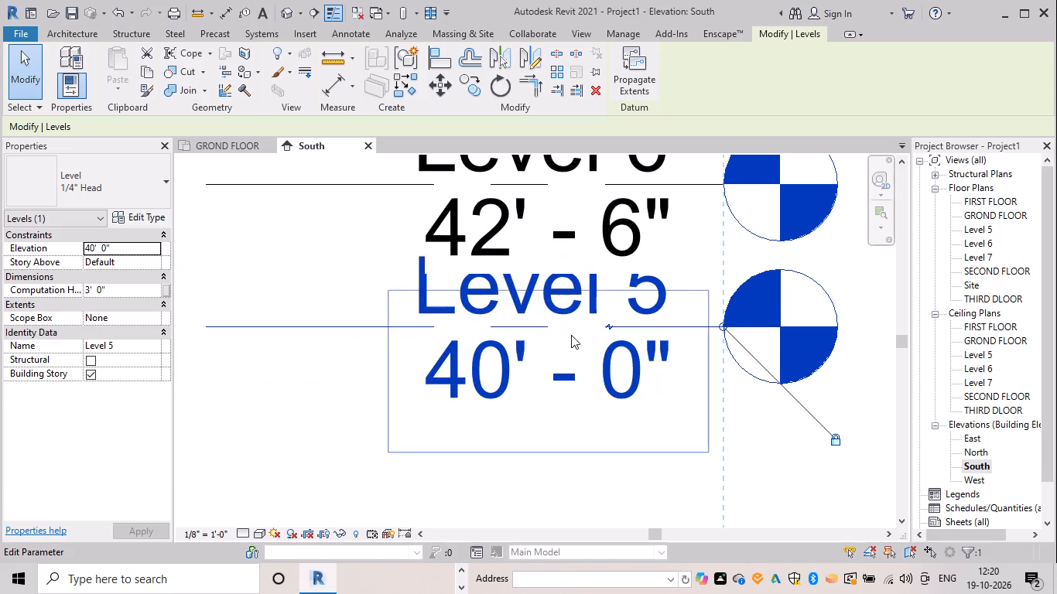
pyautogui.click(600, 311)
pyautogui.press('BackSpace')
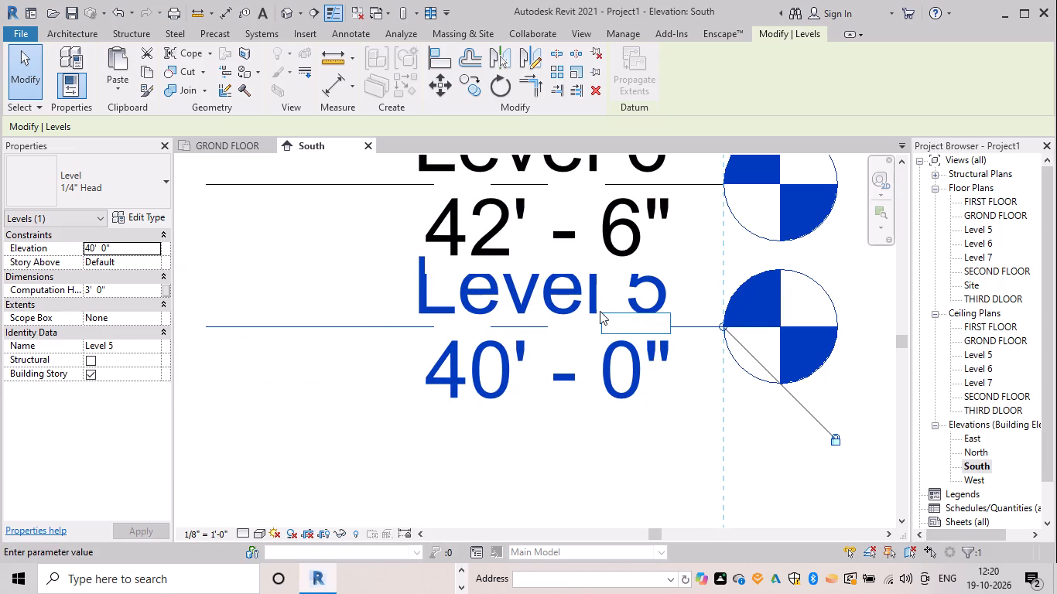
pyautogui.write('FO')
pyautogui.press('u')
pyautogui.write('RTH FLOOR')
pyautogui.press('Return')
# Rename Level 6, at elevation 42' 6", as FOURTH FLOOR 1.
pyautogui.scroll(-3, 640, 282)
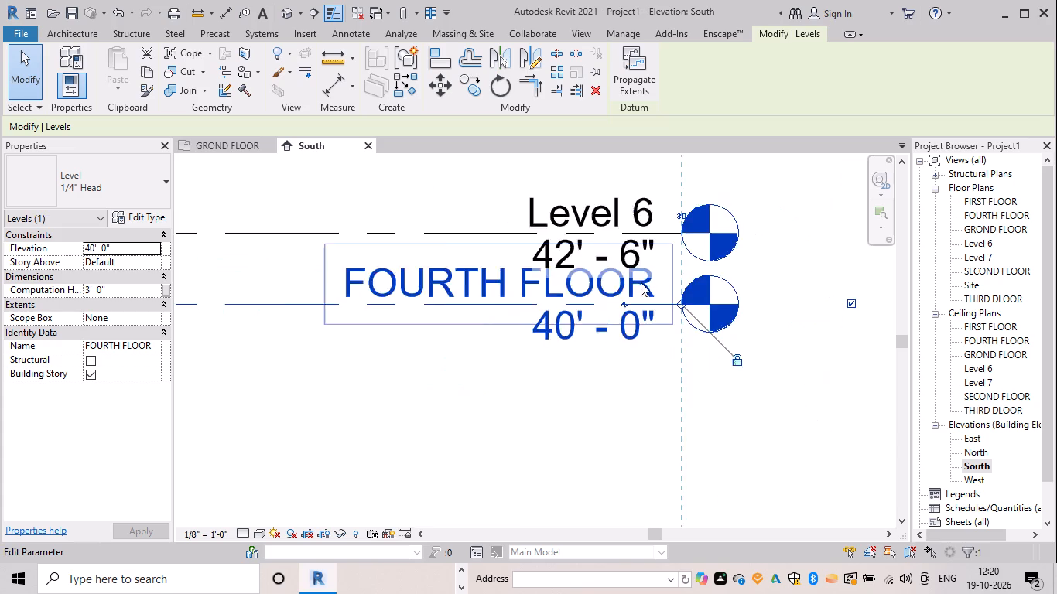
pyautogui.scroll(-4, 641, 282)
pyautogui.moveTo(636, 295); pyautogui.dragTo(565, 391, button='middle')
pyautogui.scroll(10, 570, 354)
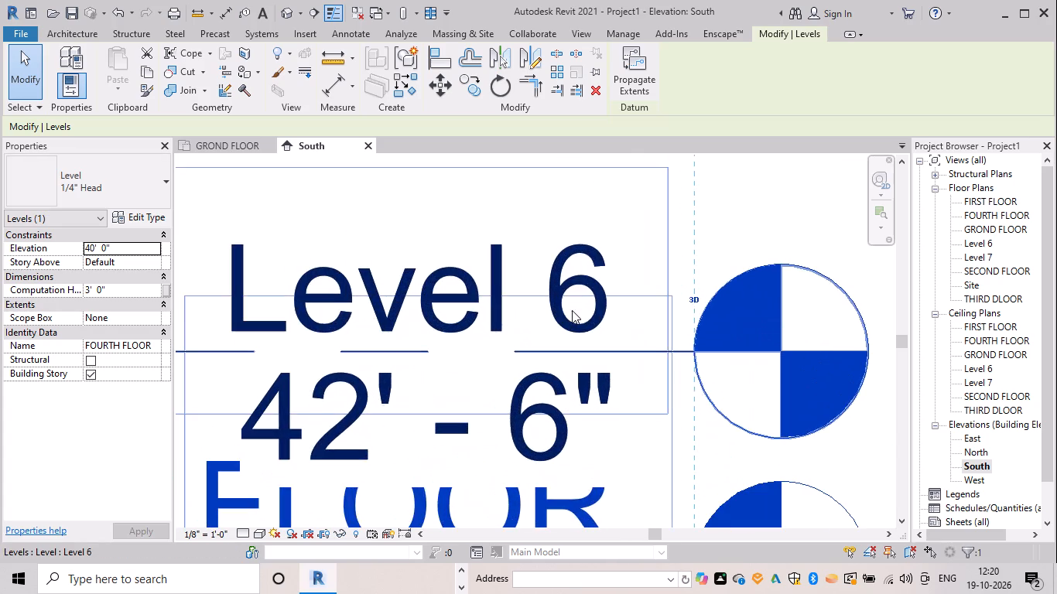
pyautogui.moveTo(572, 310); pyautogui.dragTo(582, 319)
pyautogui.click(595, 325)
pyautogui.press('BackSpace')
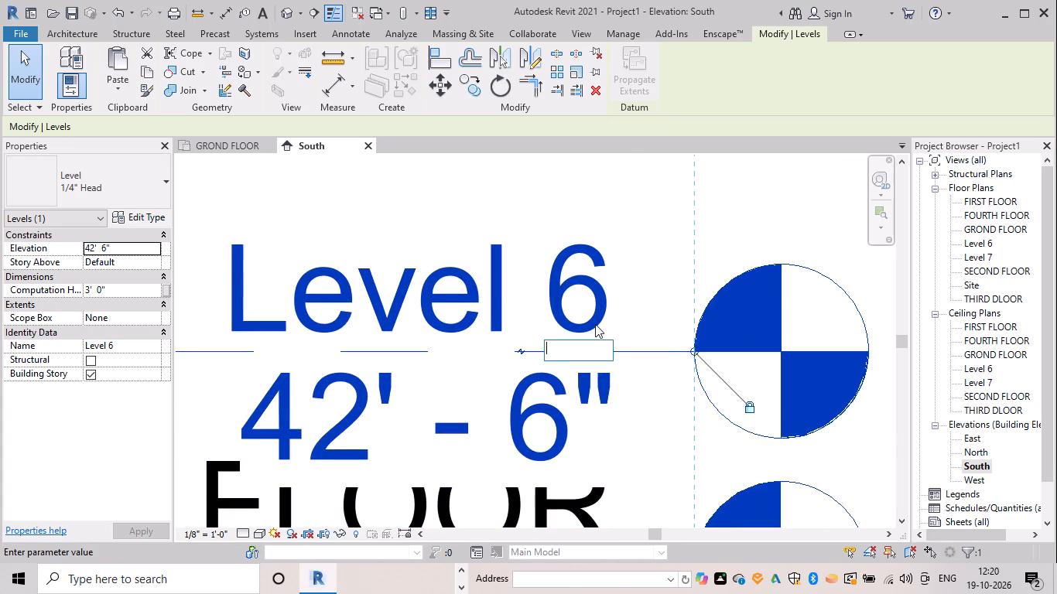
pyautogui.write('FOURTH')
pyautogui.press('space')
pyautogui.write('FLOOR 1')
pyautogui.press('space')
pyautogui.press('Return')
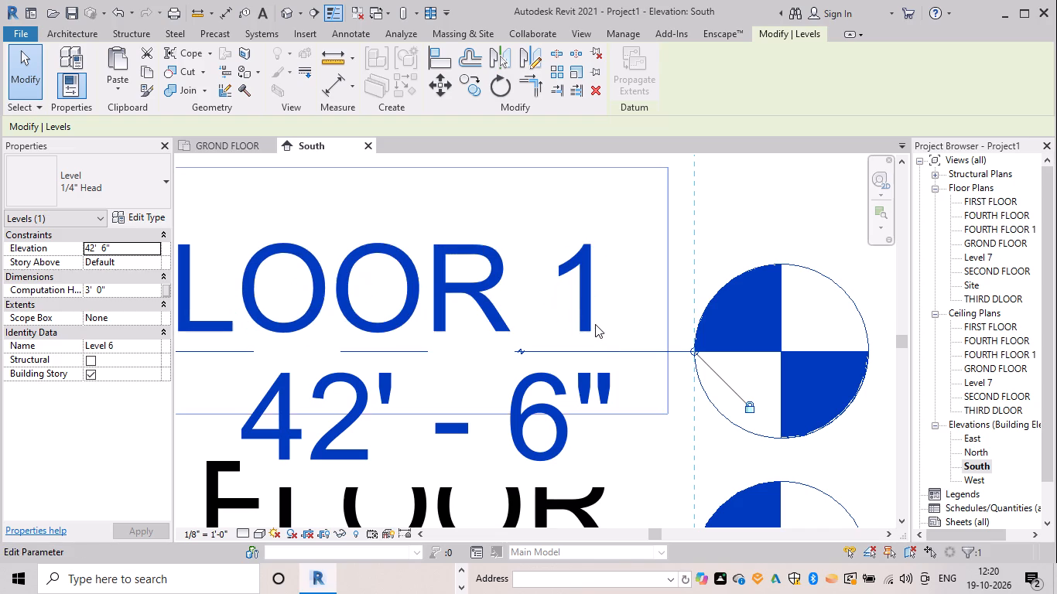
# Rename the topmost level, Level 7 at elevation 51' 6", as LAST and deselect it.
pyautogui.scroll(-10, 558, 266)
pyautogui.moveTo(553, 271); pyautogui.dragTo(556, 343, button='middle')
pyautogui.scroll(-3, 556, 343)
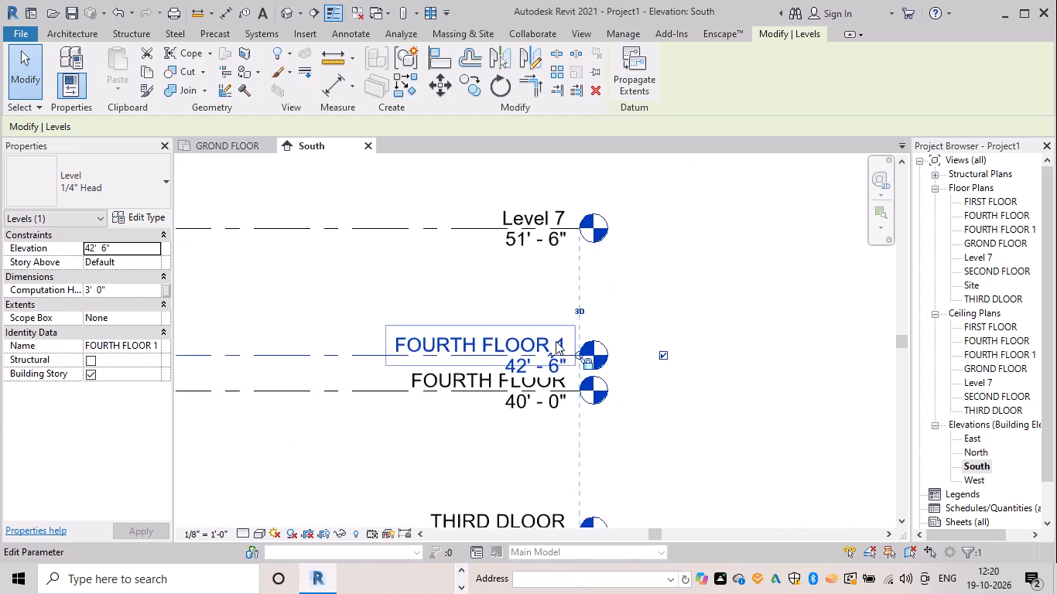
pyautogui.scroll(-2, 556, 341)
pyautogui.middleClick(556, 341)
pyautogui.scroll(6, 528, 255)
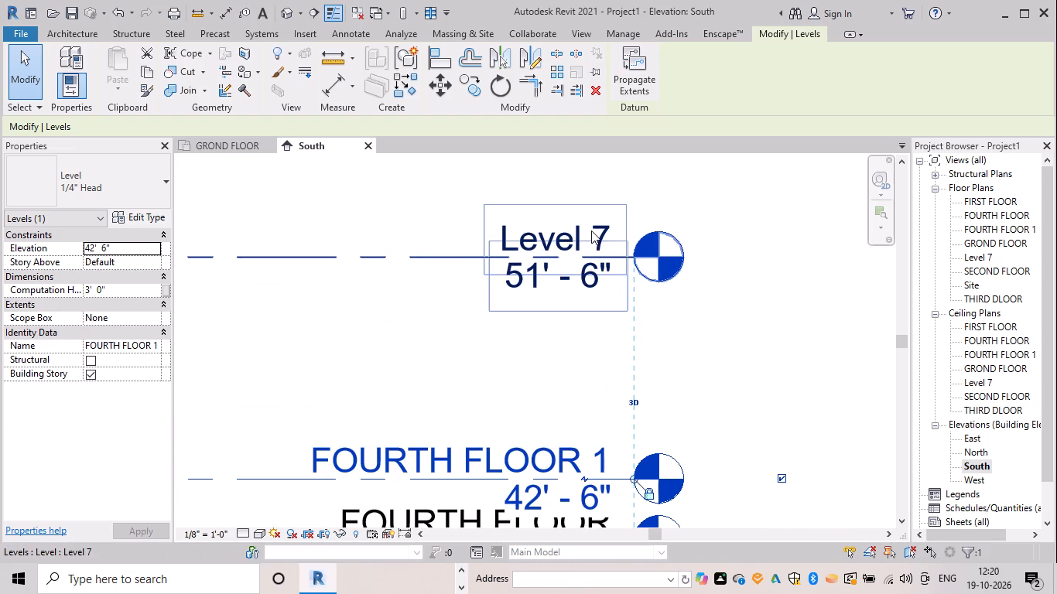
pyautogui.scroll(5, 600, 224)
pyautogui.click(614, 242)
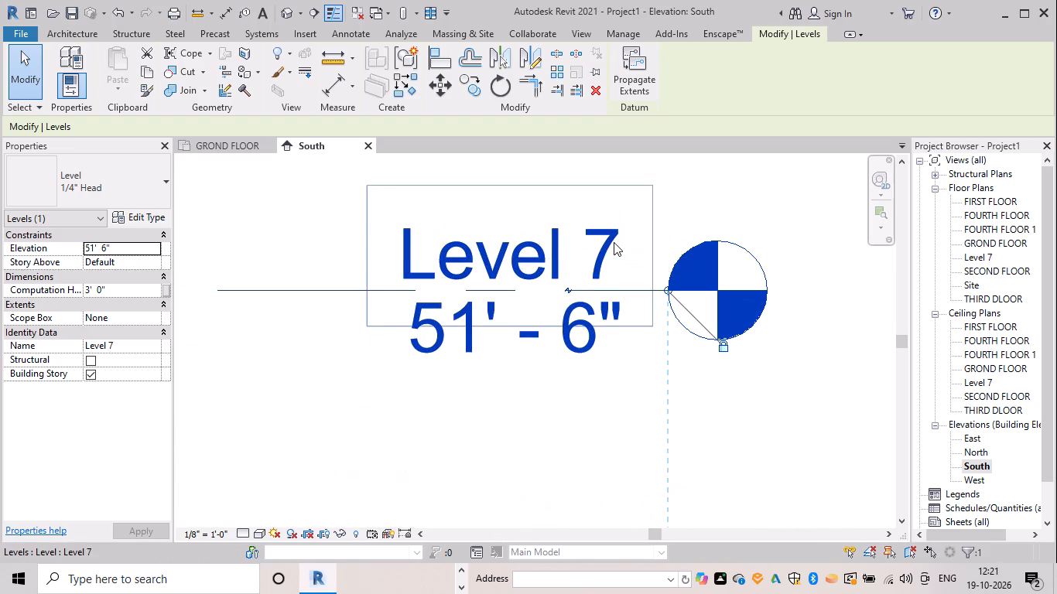
pyautogui.click(614, 242)
pyautogui.press('BackSpace')
pyautogui.write('LASR')
pyautogui.press('BackSpace')
pyautogui.press('t')
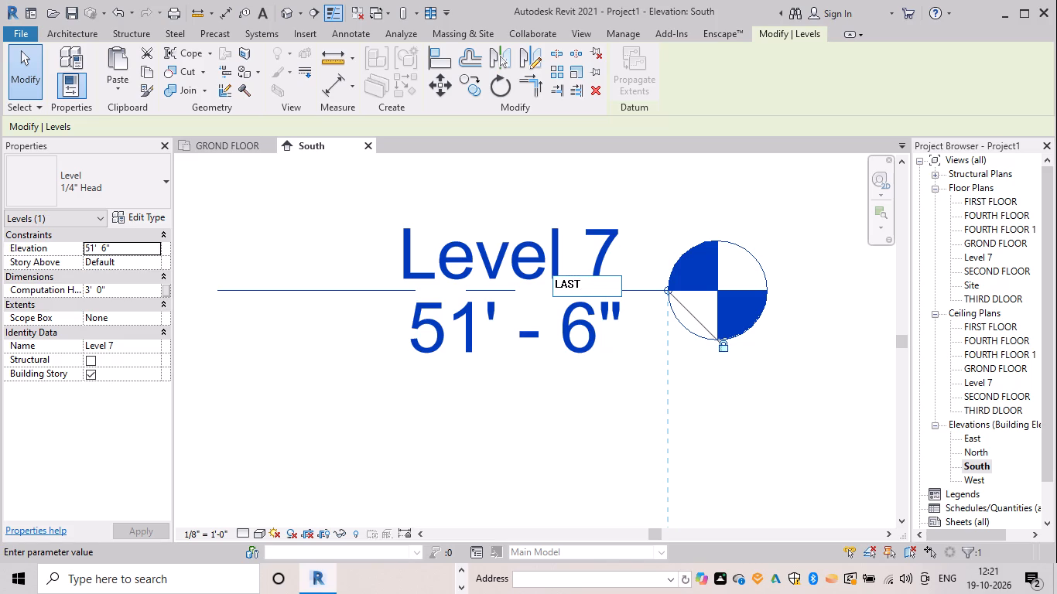
pyautogui.press('Return')
pyautogui.scroll(-15, 642, 231)
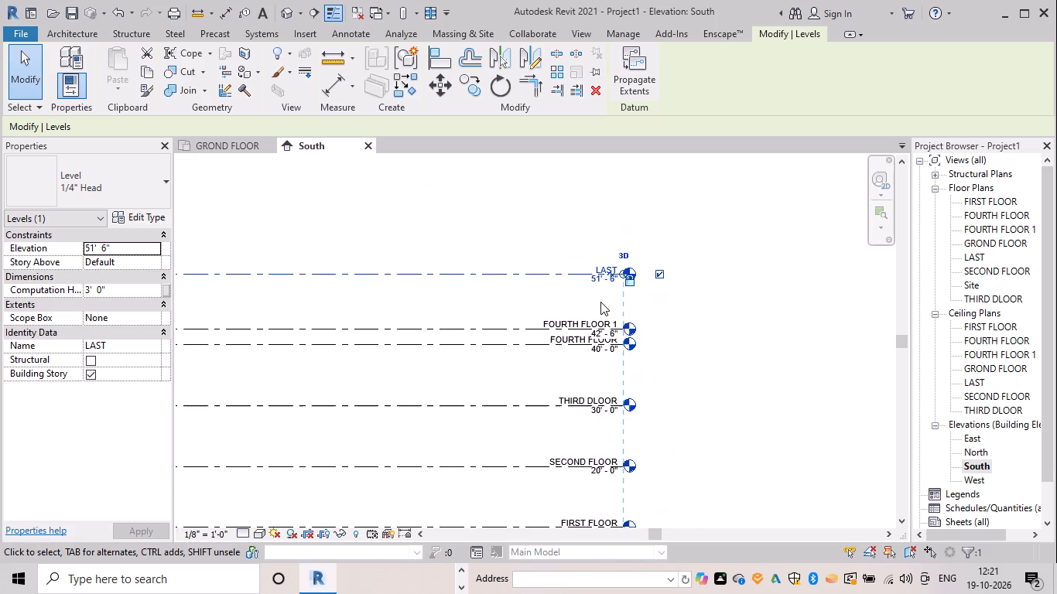
pyautogui.scroll(-7, 600, 302)
pyautogui.moveTo(597, 316); pyautogui.dragTo(611, 309, button='middle')
pyautogui.click(378, 225)
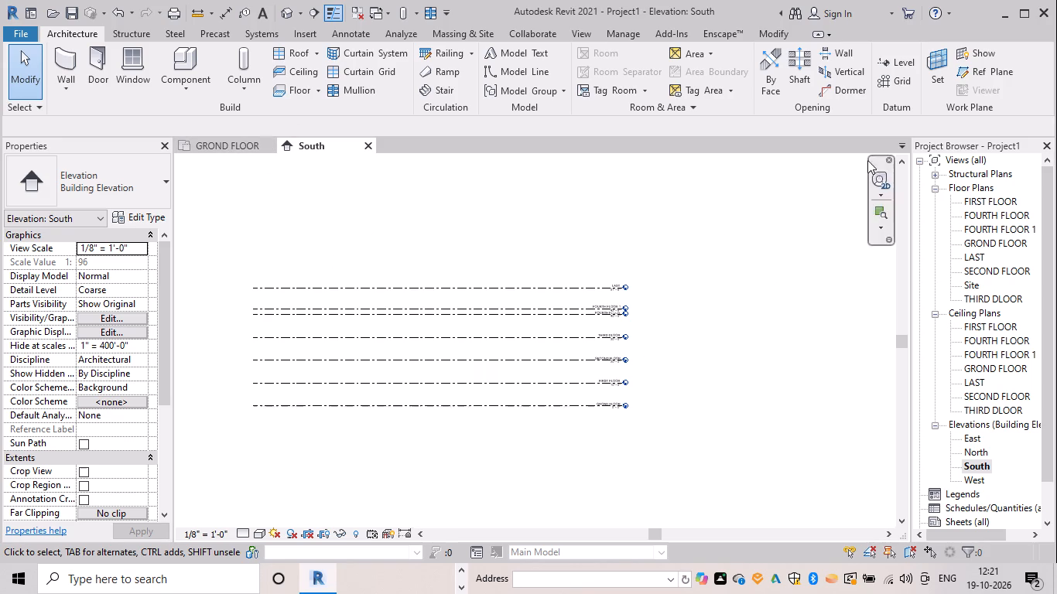
# Open the GROND FLOOR floor plan view.
pyautogui.click(980, 241)
pyautogui.click(980, 241)
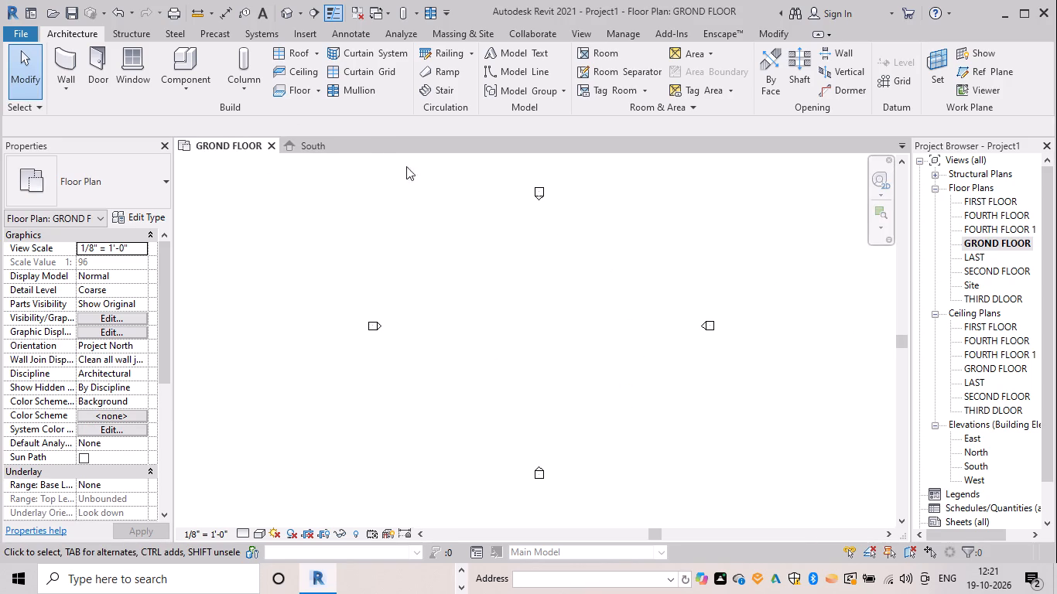
# Create a Generic - 12" floor on the GROND FLOOR level with a rectangular boundary of 36' 0" by 36' 0" between the elevation markers.
pyautogui.click(299, 87)
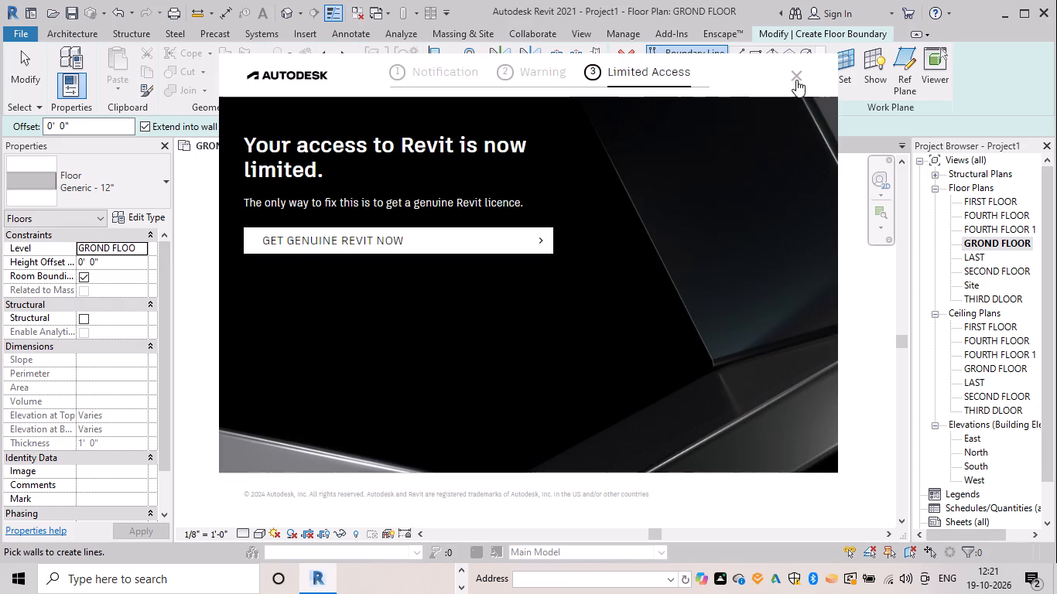
pyautogui.click(796, 73)
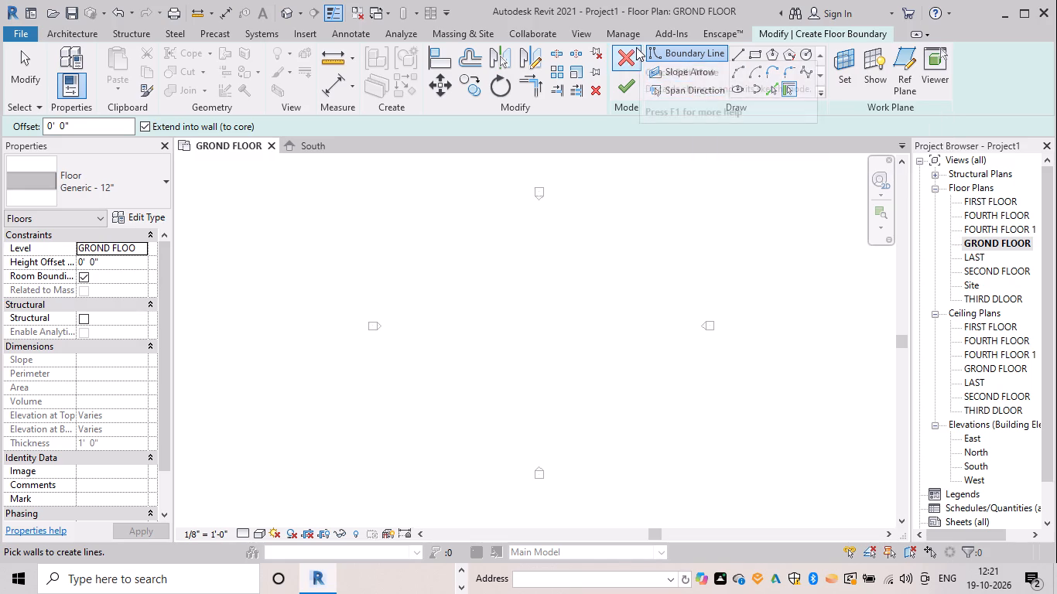
pyautogui.click(744, 55)
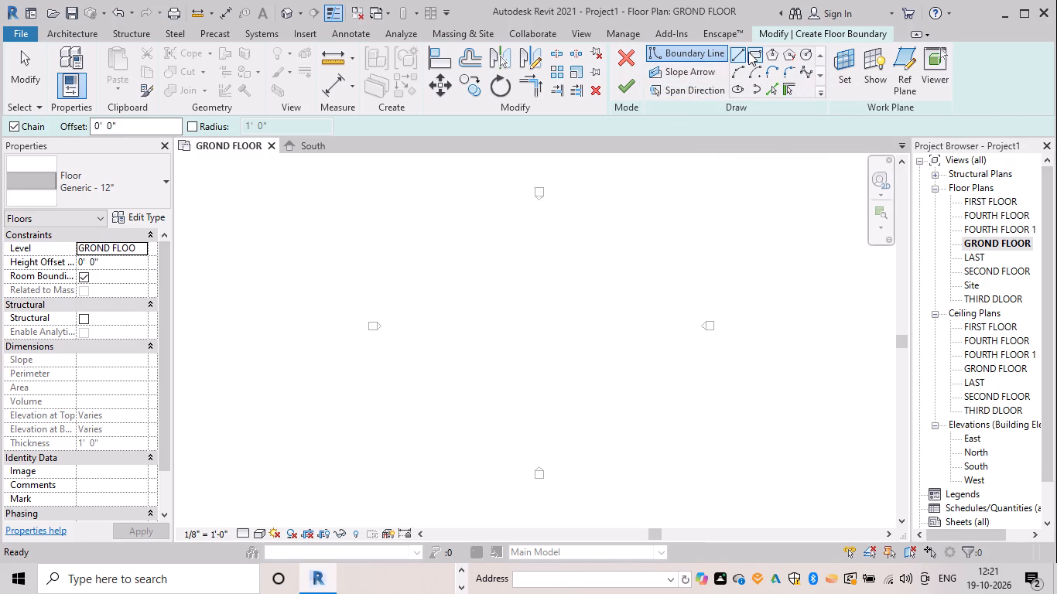
pyautogui.doubleClick(748, 52)
pyautogui.click(506, 284)
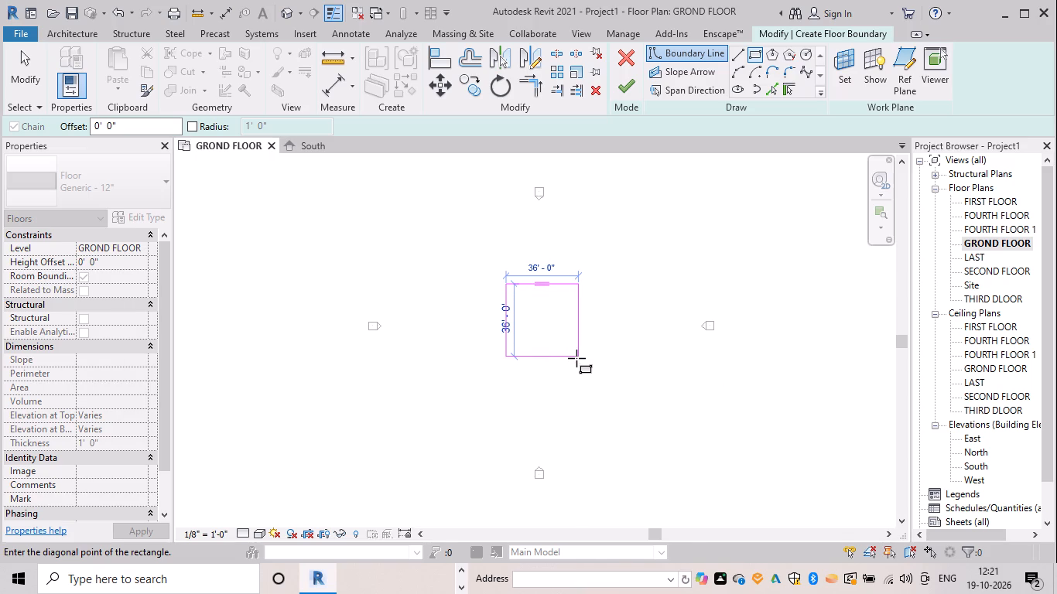
pyautogui.click(576, 358)
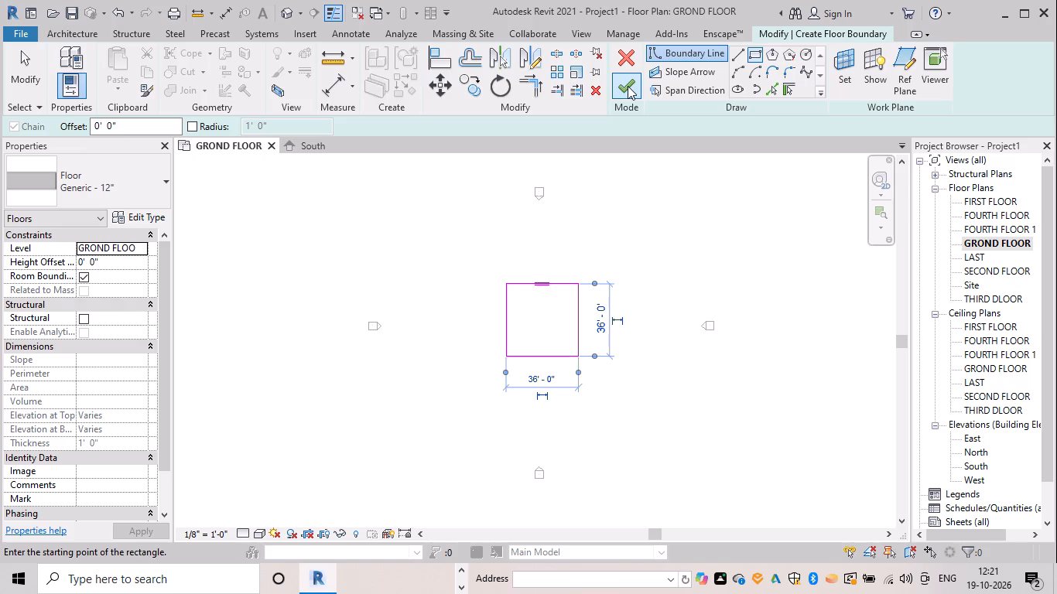
pyautogui.click(628, 86)
pyautogui.click(673, 267)
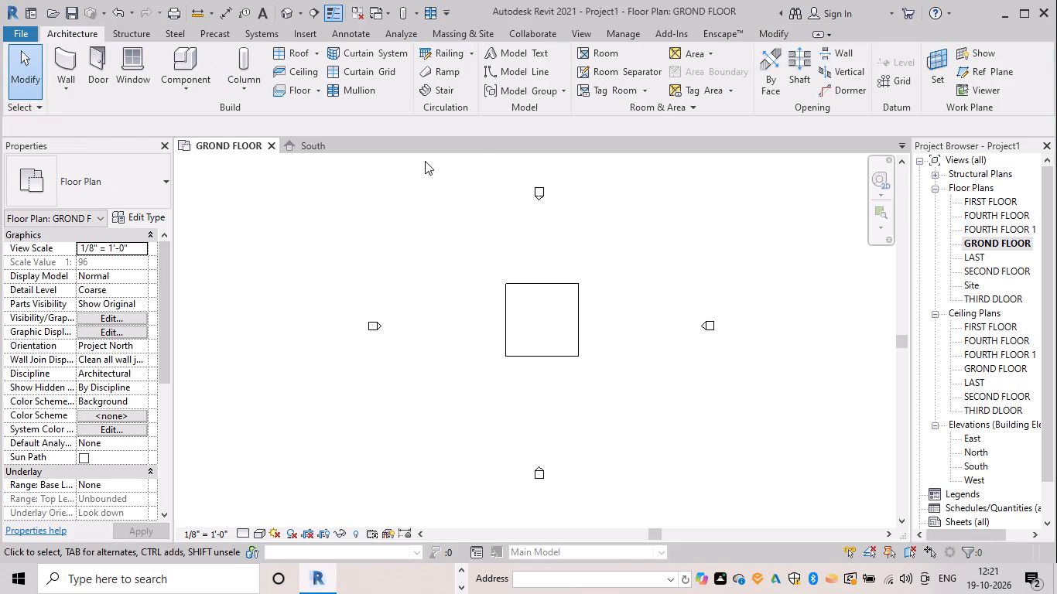
# Set the GROND FLOOR plan view's detail level to Fine.
pyautogui.click(243, 531)
pyautogui.click(250, 523)
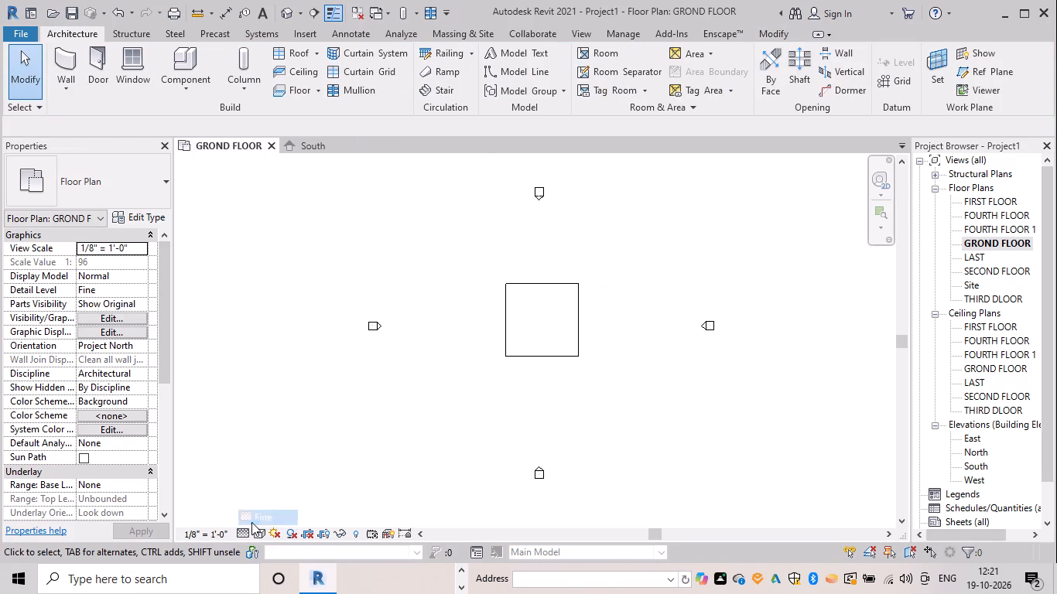
# Open the default 3D view.
pyautogui.moveTo(290, 12); pyautogui.dragTo(290, 21)
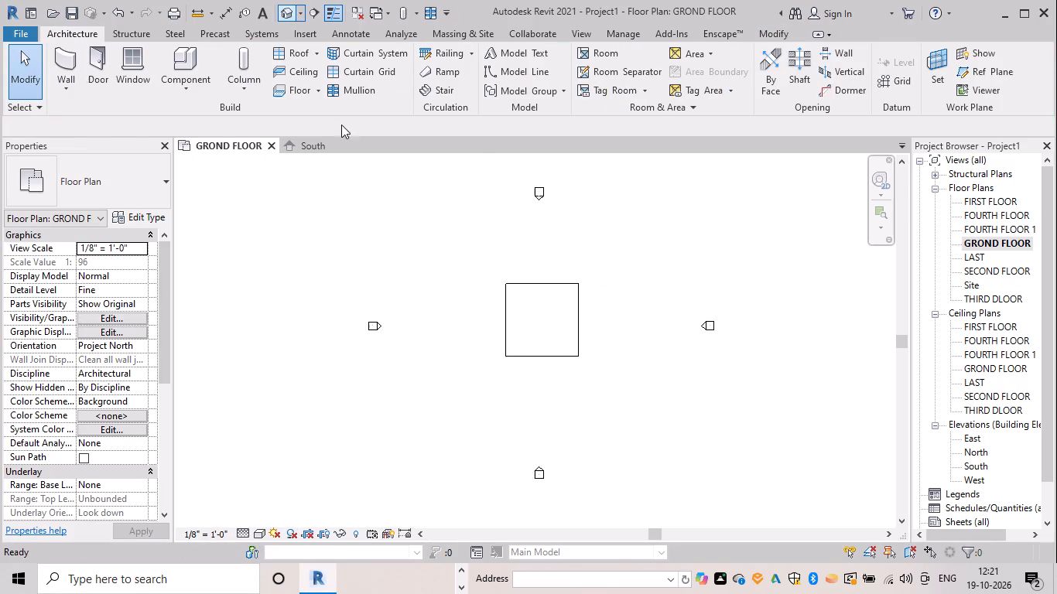
# Open the layer structure of the ground slab's Generic - 12" floor type and clear the Structure [1] layer's thickness for editing.
pyautogui.scroll(-3, 580, 357)
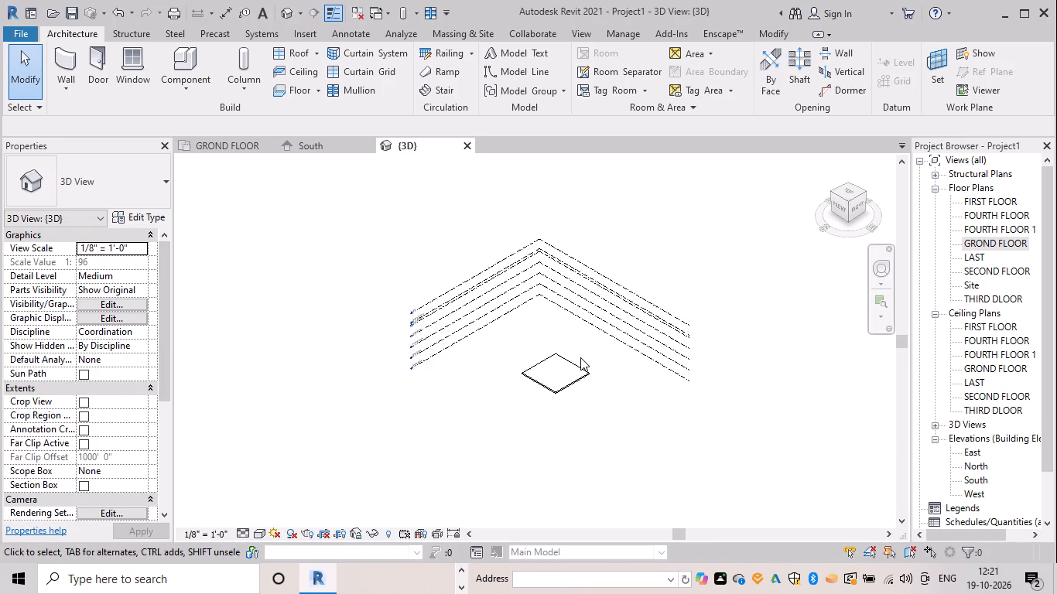
pyautogui.scroll(-2, 580, 357)
pyautogui.keyDown('shift'); pyautogui.moveTo(591, 385); pyautogui.dragTo(586, 306, button='middle'); pyautogui.keyUp('shift')
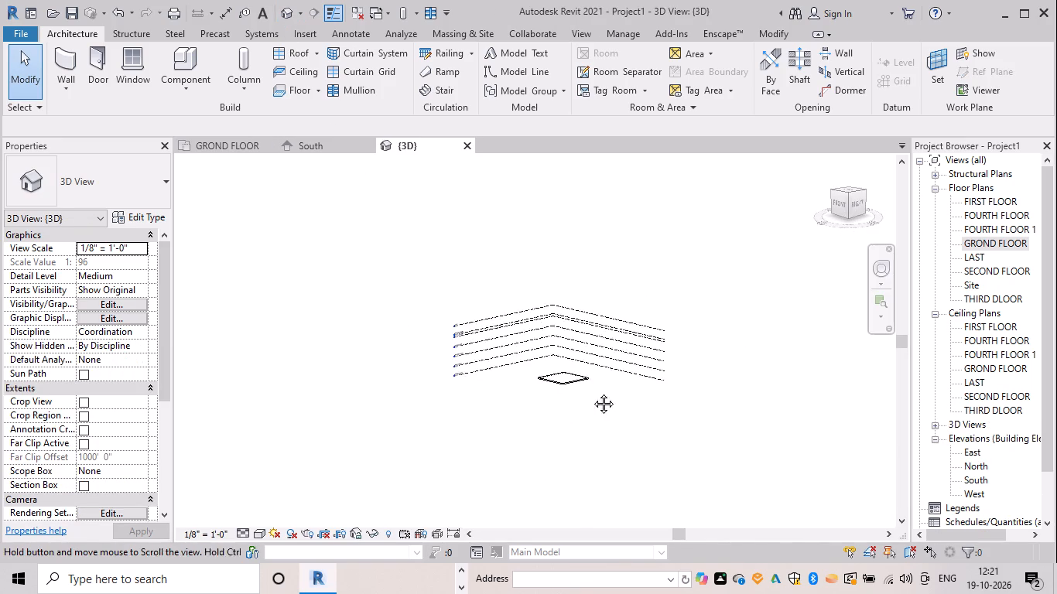
pyautogui.scroll(5, 592, 392)
pyautogui.keyDown('shift'); pyautogui.moveTo(599, 360); pyautogui.dragTo(580, 367, button='middle'); pyautogui.keyUp('shift')
pyautogui.scroll(6, 509, 409)
pyautogui.press('Escape')
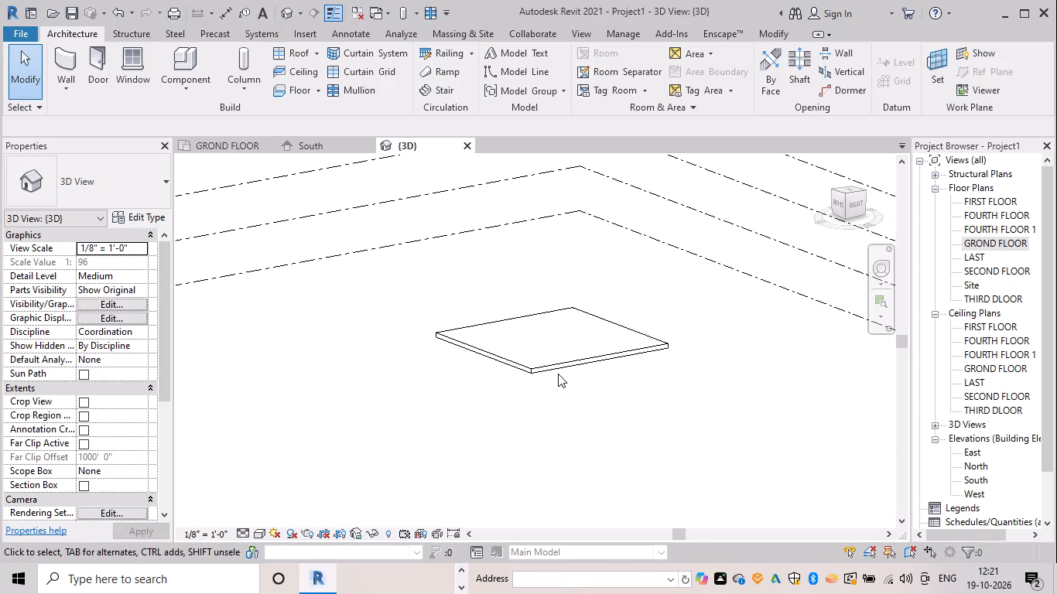
pyautogui.click(558, 373)
pyautogui.click(145, 220)
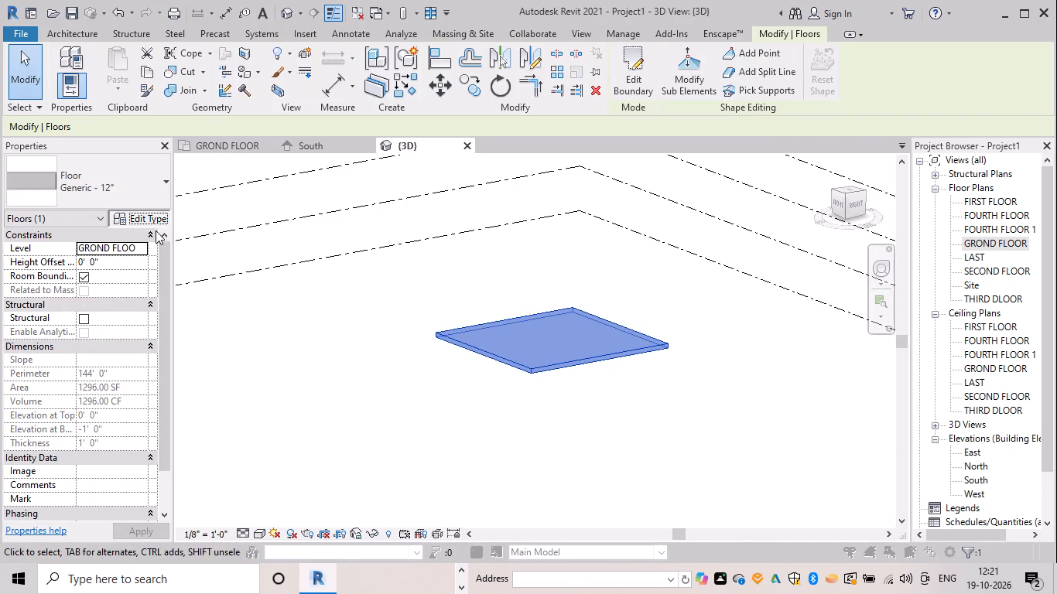
pyautogui.click(626, 207)
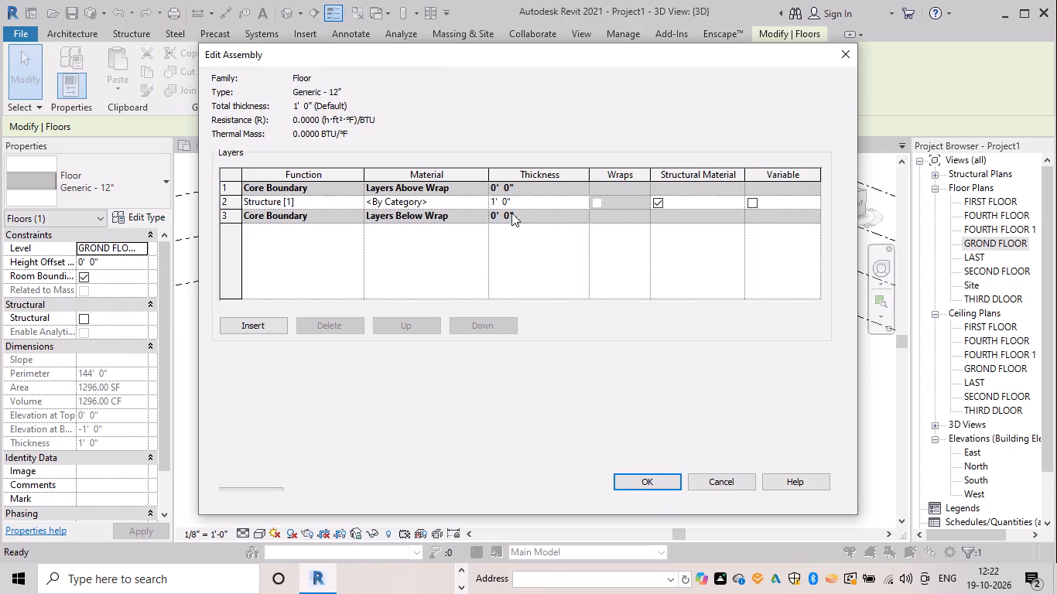
pyautogui.click(529, 204)
pyautogui.press('BackSpace')
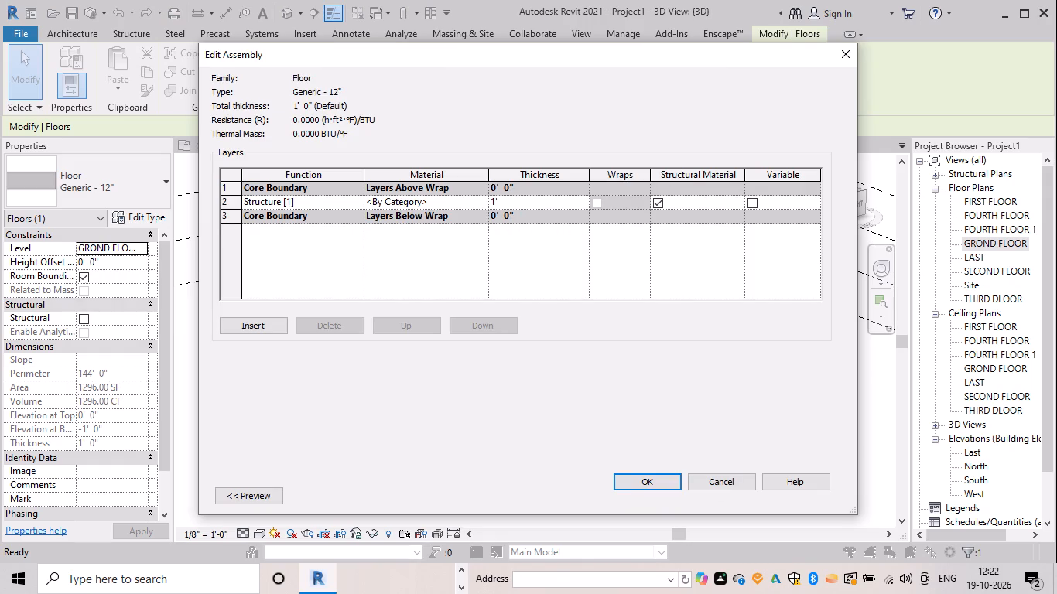
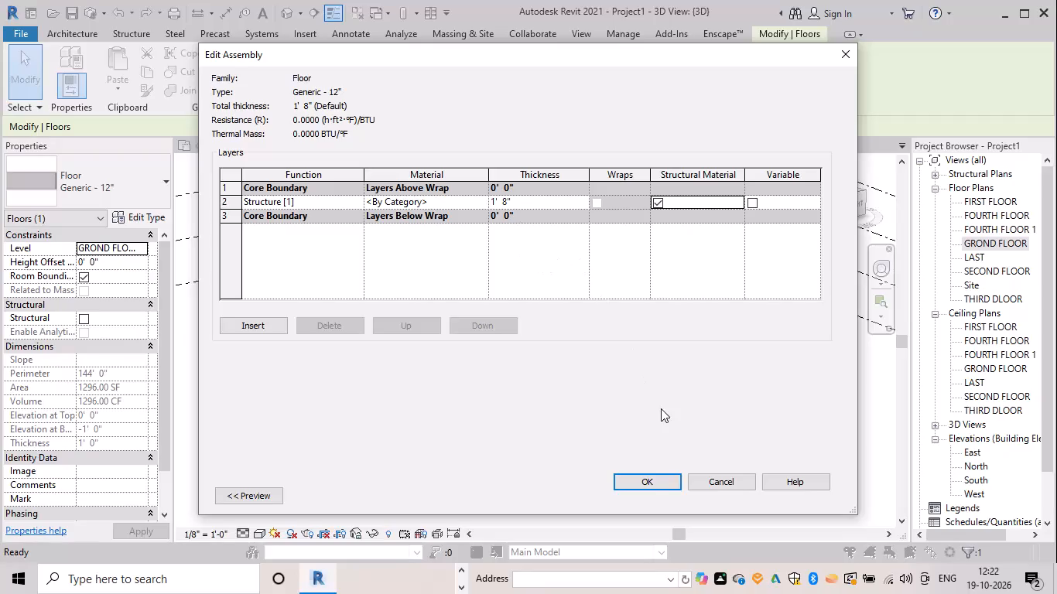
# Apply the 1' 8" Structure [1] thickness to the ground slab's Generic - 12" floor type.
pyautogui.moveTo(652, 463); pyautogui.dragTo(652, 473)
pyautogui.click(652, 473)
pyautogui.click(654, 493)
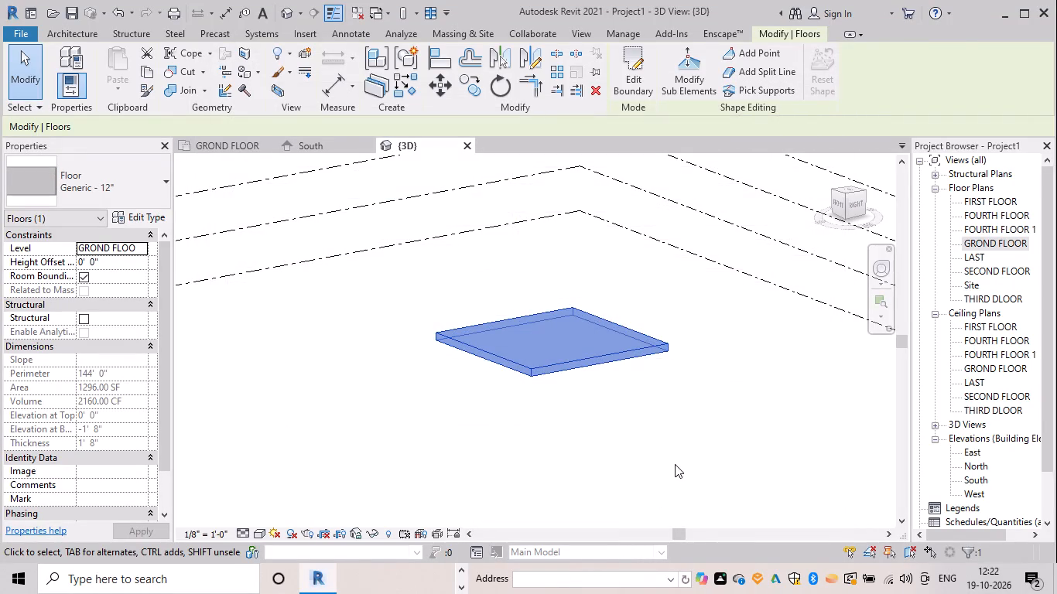
# Set the Structure [1] layer thickness of the ground slab's Generic - 12" floor type to 1' 0".
pyautogui.click(675, 438)
pyautogui.click(533, 374)
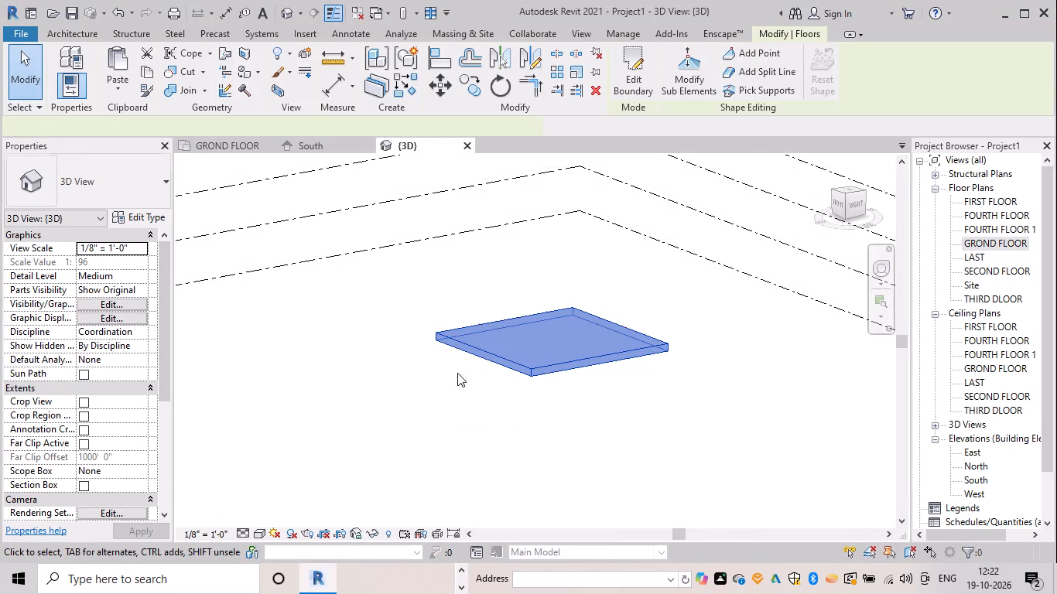
pyautogui.moveTo(155, 216); pyautogui.dragTo(162, 222)
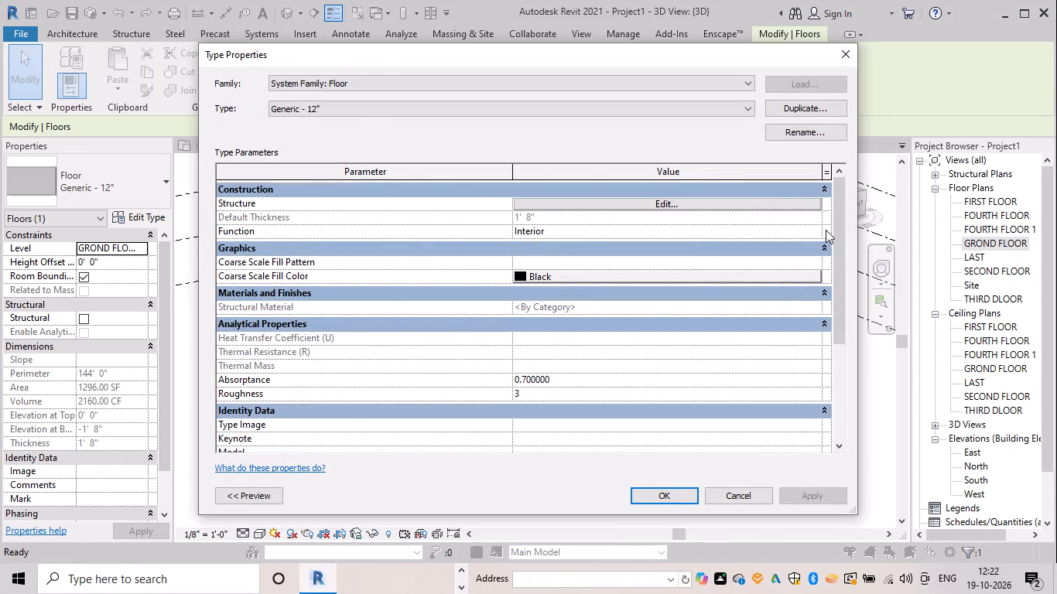
pyautogui.click(758, 200)
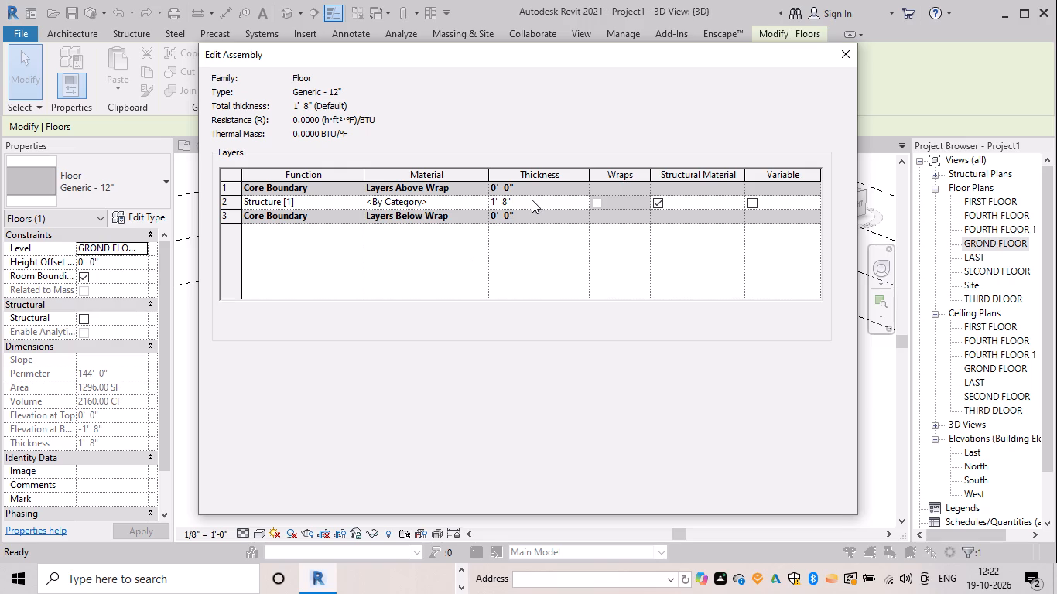
pyautogui.click(532, 200)
pyautogui.press('BackSpace')
pyautogui.write("1'")
pyautogui.press('Return')
pyautogui.press("'")
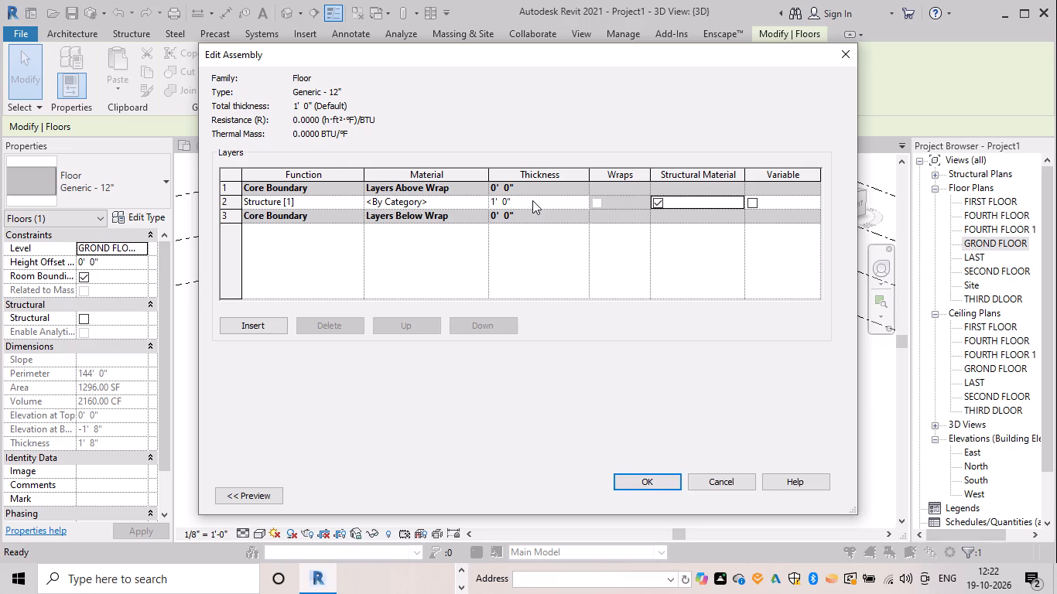
pyautogui.click(662, 479)
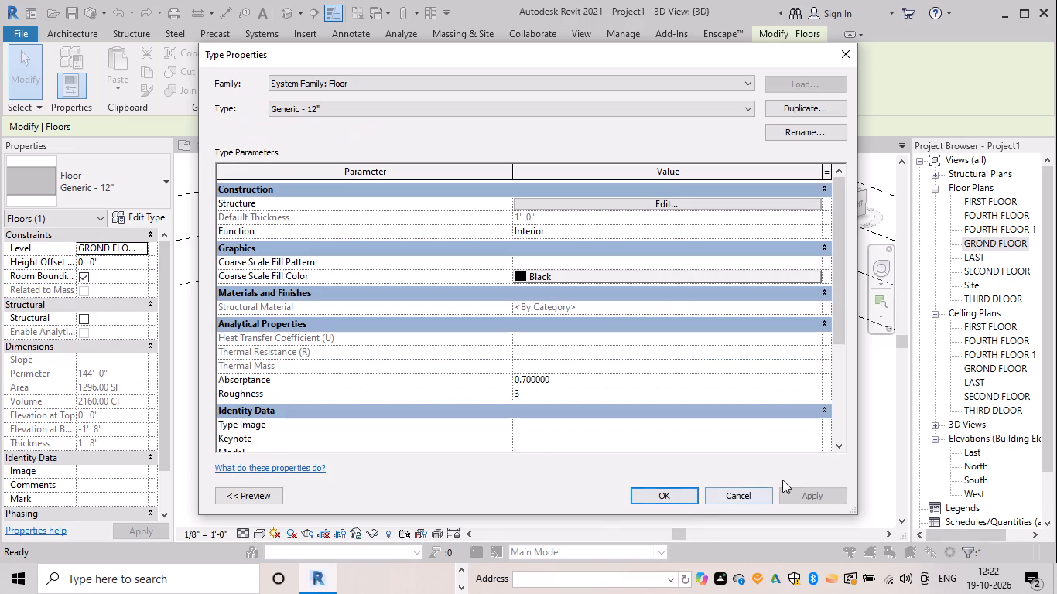
pyautogui.click(814, 493)
pyautogui.click(664, 488)
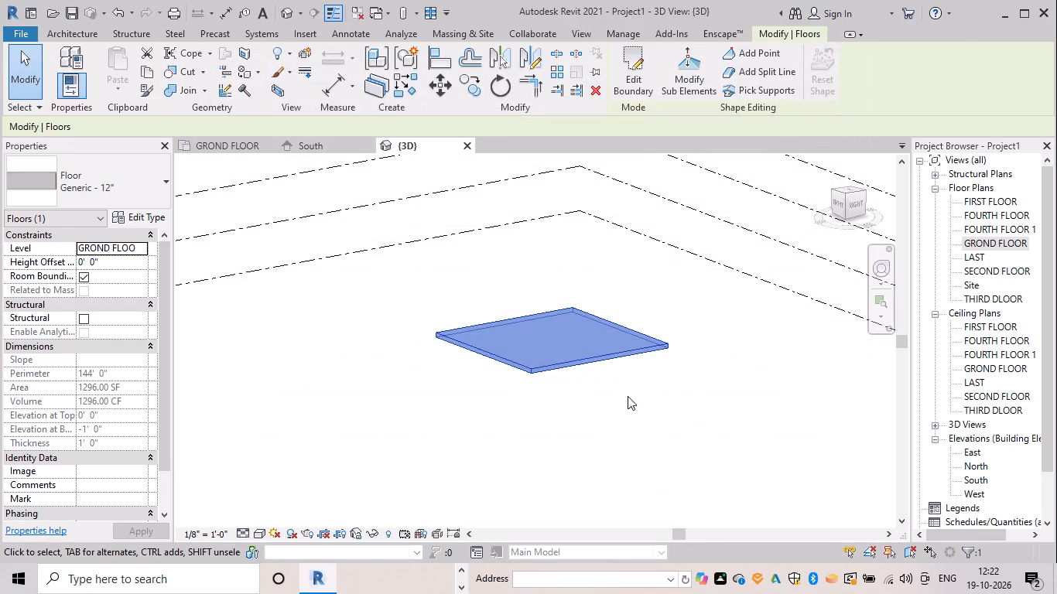
# From the South elevation, copy the ground slab and paste it aligned to every listed level except GROND FLOOR.
pyautogui.click(628, 396)
pyautogui.click(334, 145)
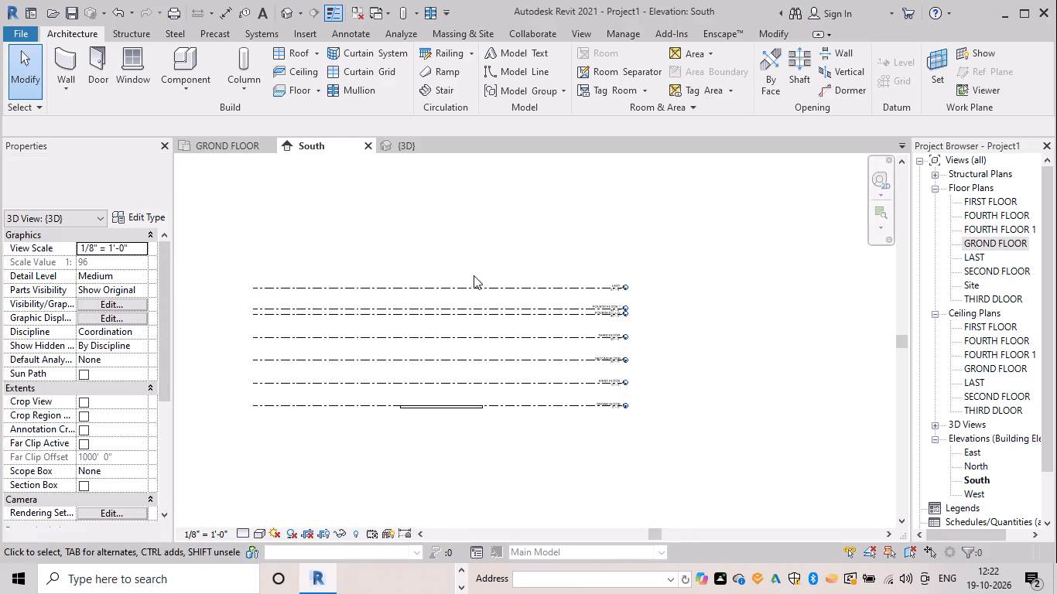
pyautogui.scroll(4, 410, 382)
pyautogui.click(432, 427)
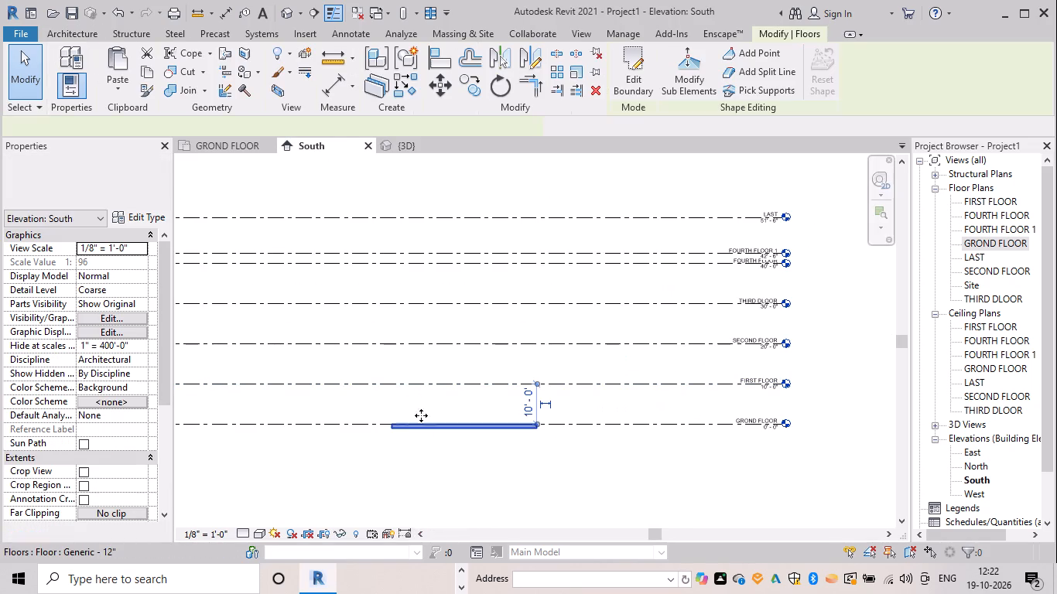
pyautogui.click(139, 77)
pyautogui.click(130, 86)
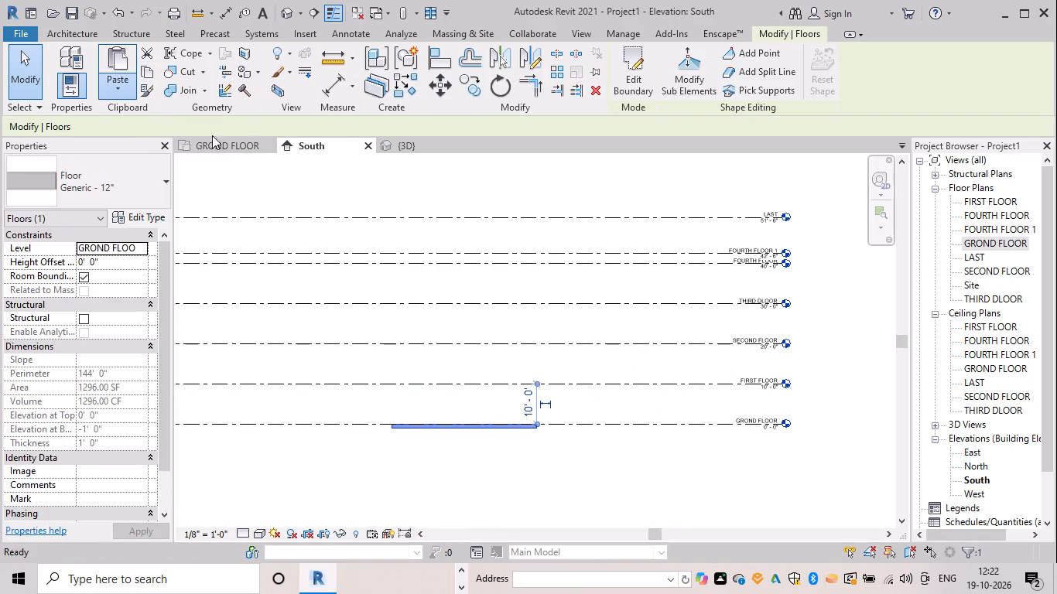
pyautogui.click(226, 147)
pyautogui.moveTo(516, 183); pyautogui.dragTo(524, 207)
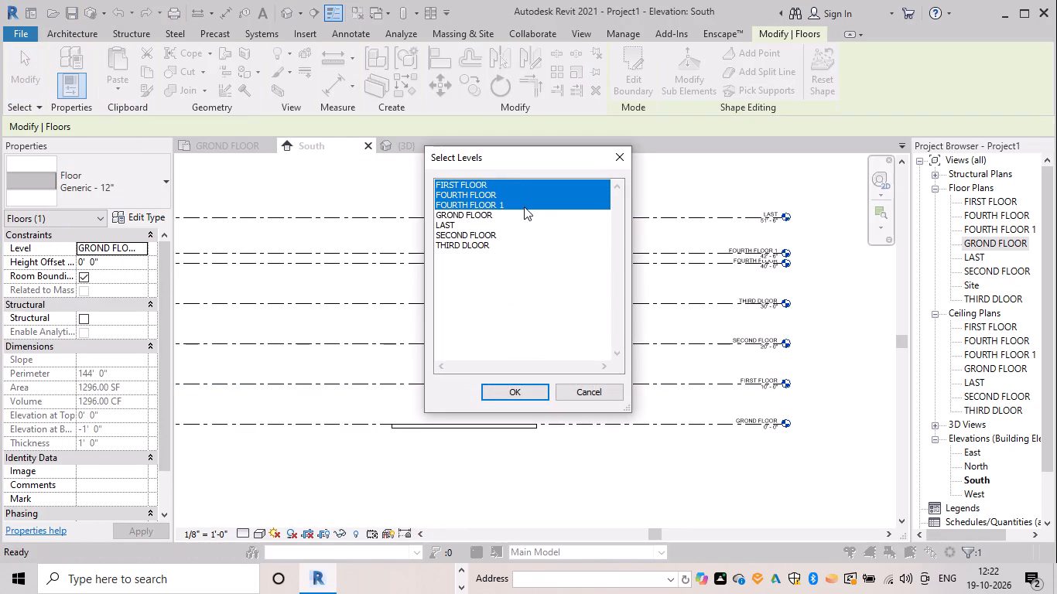
pyautogui.moveTo(524, 207); pyautogui.dragTo(536, 258)
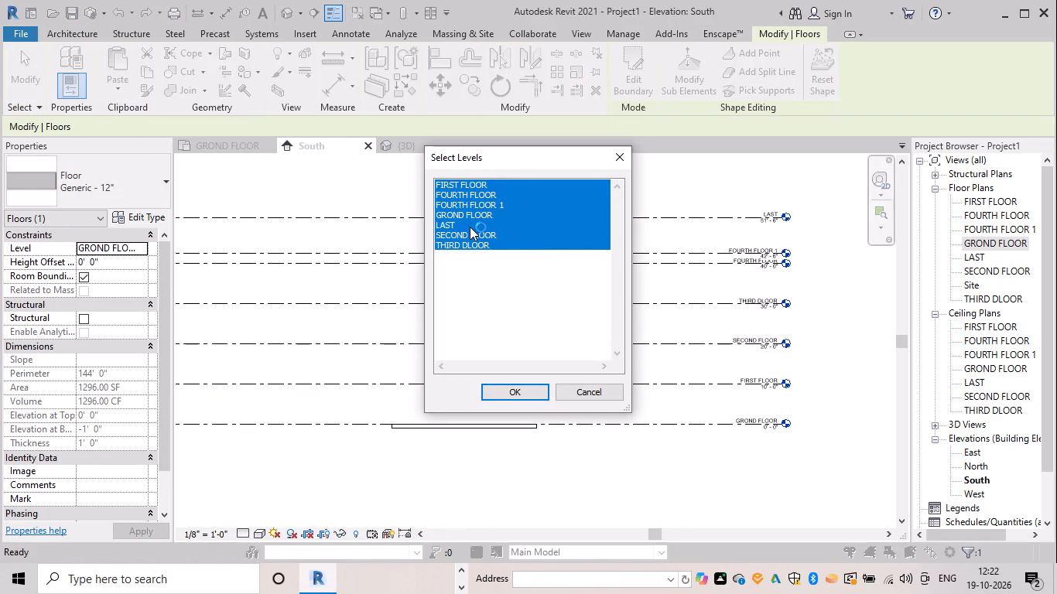
pyautogui.keyDown('ctrl'); pyautogui.click(489, 213); pyautogui.keyUp('ctrl')
pyautogui.moveTo(527, 372); pyautogui.dragTo(525, 376)
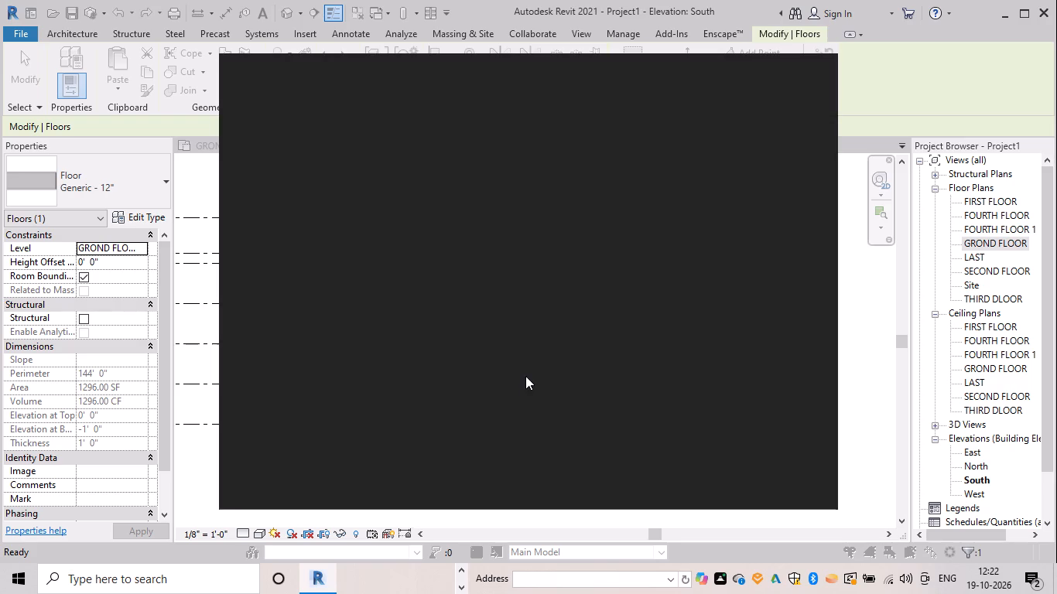
pyautogui.moveTo(525, 376); pyautogui.dragTo(525, 381)
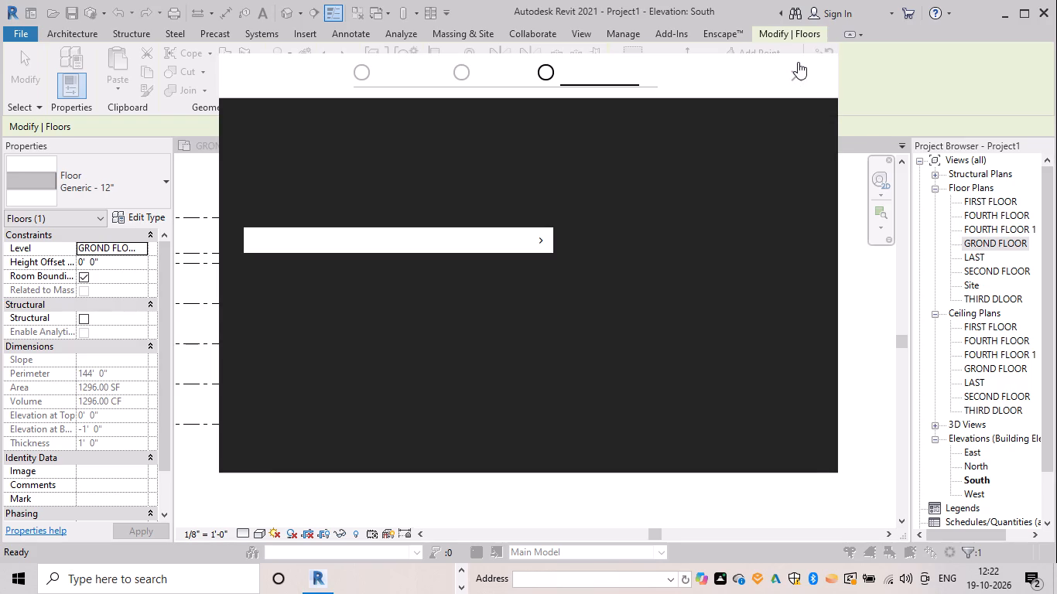
pyautogui.click(792, 71)
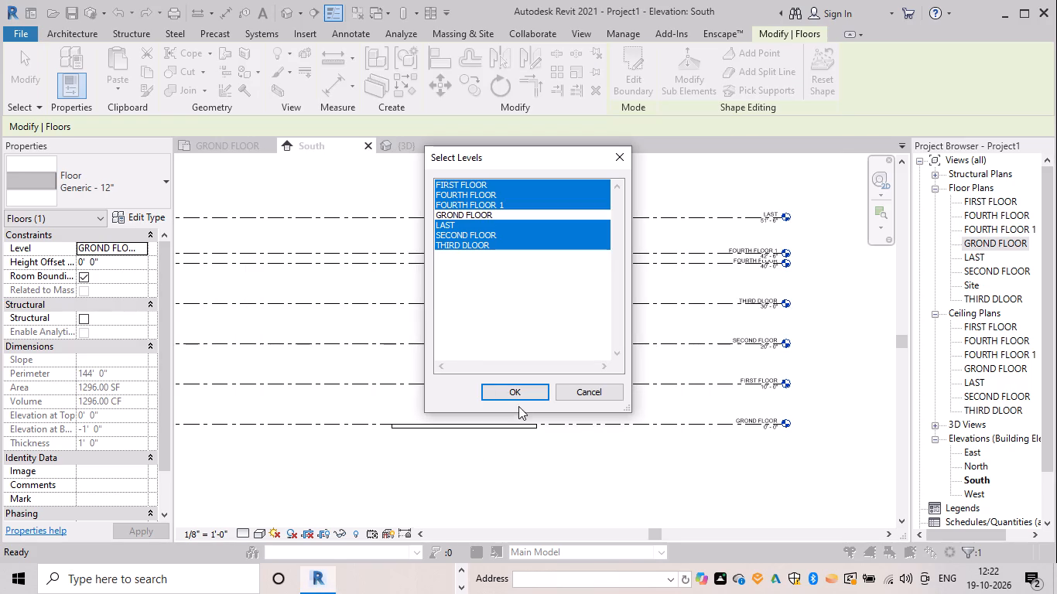
pyautogui.click(525, 393)
pyautogui.press('Escape')
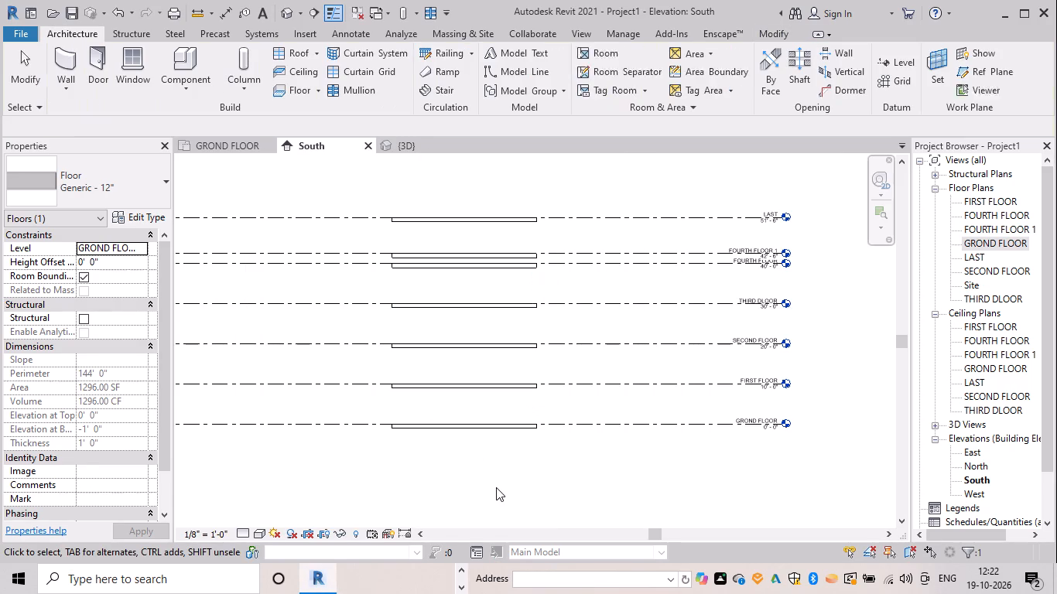
# Examine the stacked floor slabs from several angles in the 3D view.
pyautogui.click(426, 146)
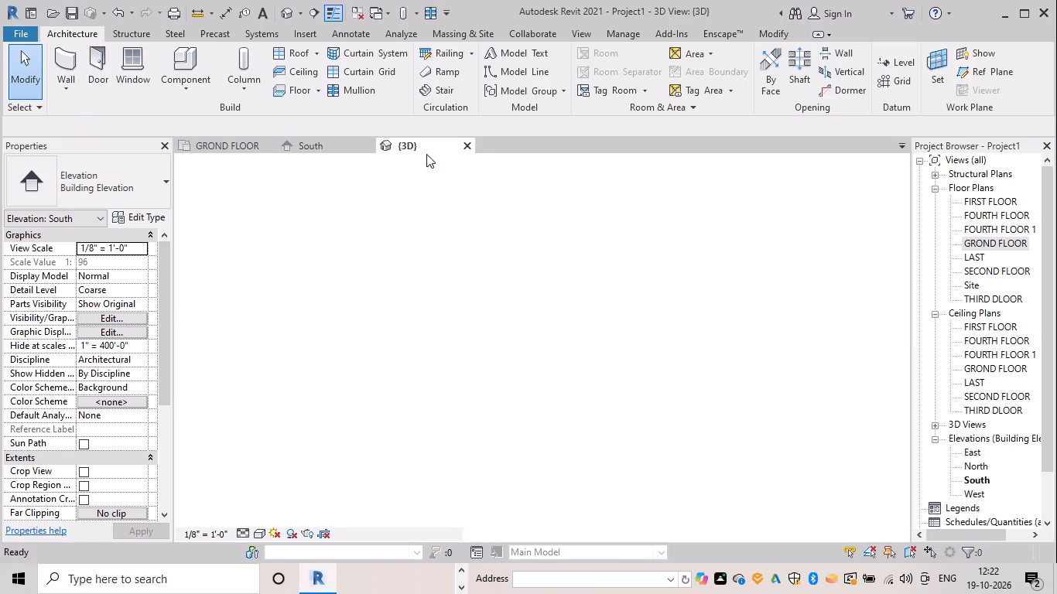
pyautogui.scroll(-4, 514, 332)
pyautogui.keyDown('shift'); pyautogui.moveTo(423, 346); pyautogui.dragTo(290, 316, button='middle'); pyautogui.keyUp('shift')
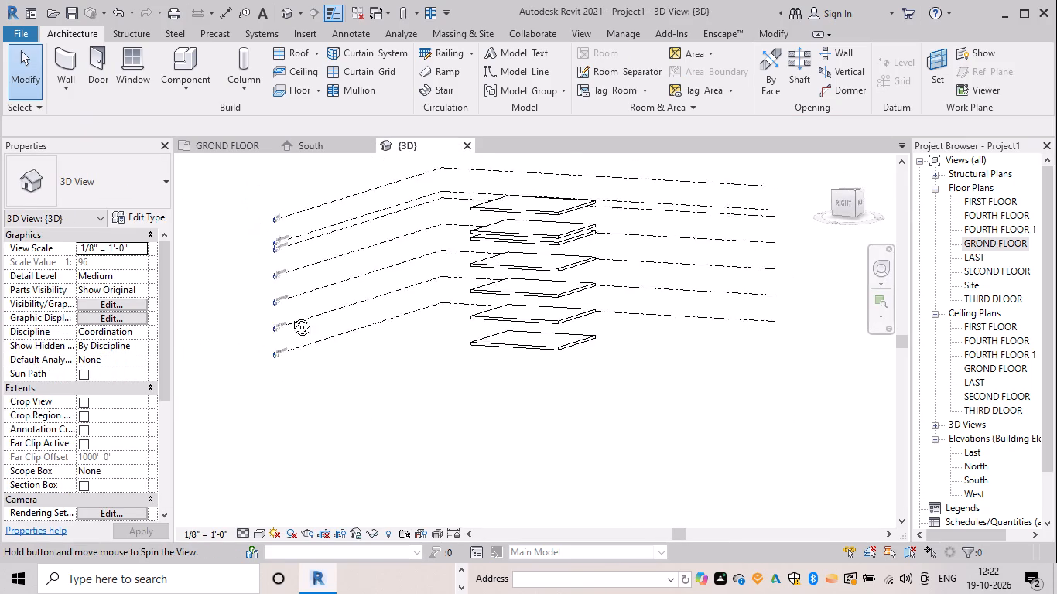
pyautogui.keyDown('shift'); pyautogui.moveTo(290, 316); pyautogui.dragTo(488, 293, button='middle'); pyautogui.keyUp('shift')
pyautogui.scroll(4, 467, 289)
pyautogui.keyDown('shift'); pyautogui.moveTo(488, 295); pyautogui.dragTo(552, 316, button='middle'); pyautogui.keyUp('shift')
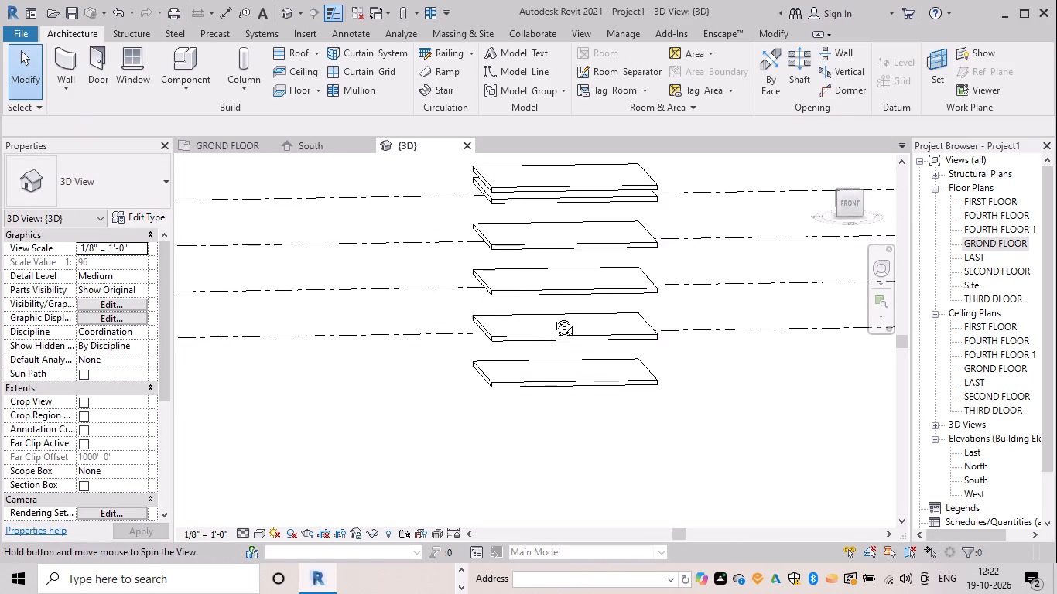
pyautogui.keyDown('shift'); pyautogui.moveTo(552, 316); pyautogui.dragTo(554, 316, button='middle'); pyautogui.keyUp('shift')
pyautogui.scroll(-8, 556, 316)
pyautogui.keyDown('shift'); pyautogui.moveTo(574, 323); pyautogui.dragTo(641, 307, button='middle'); pyautogui.keyUp('shift')
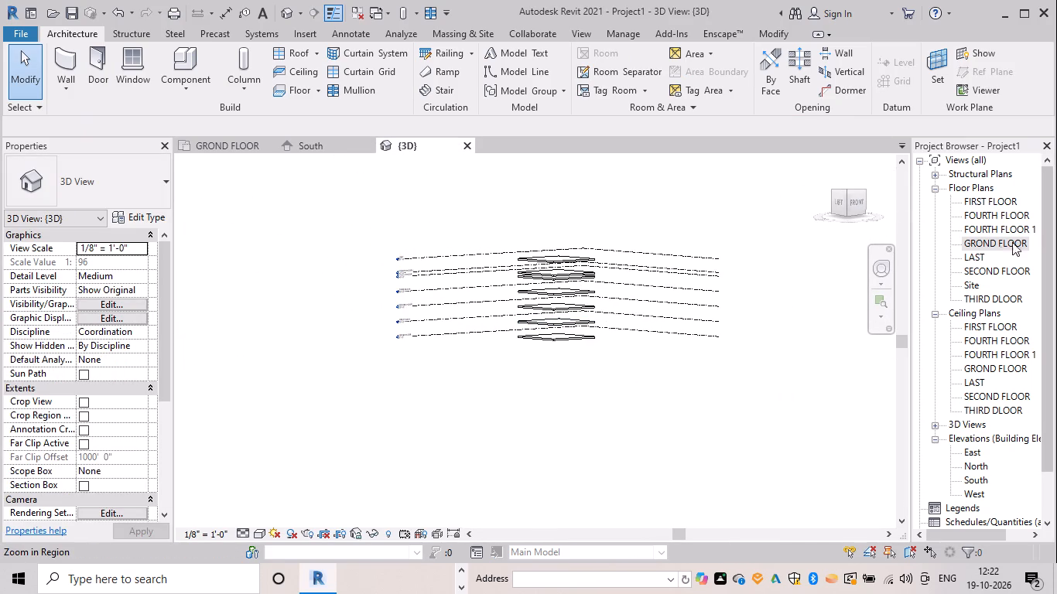
# Create a four-point, roughly rectangular toposurface around the slab in the Site plan, inside the elevation markers.
pyautogui.doubleClick(966, 285)
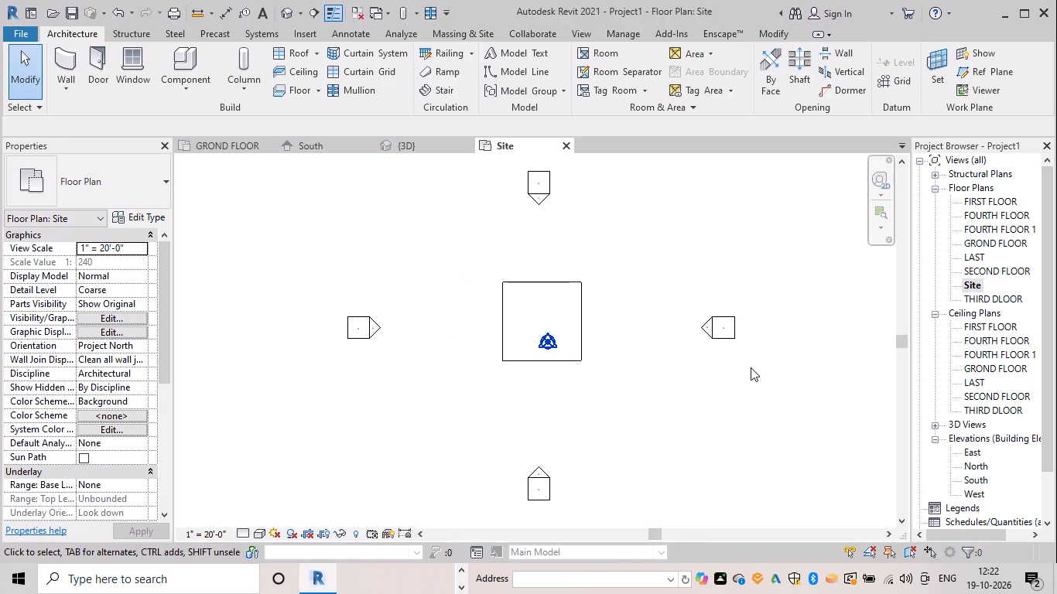
pyautogui.moveTo(474, 33); pyautogui.dragTo(483, 46)
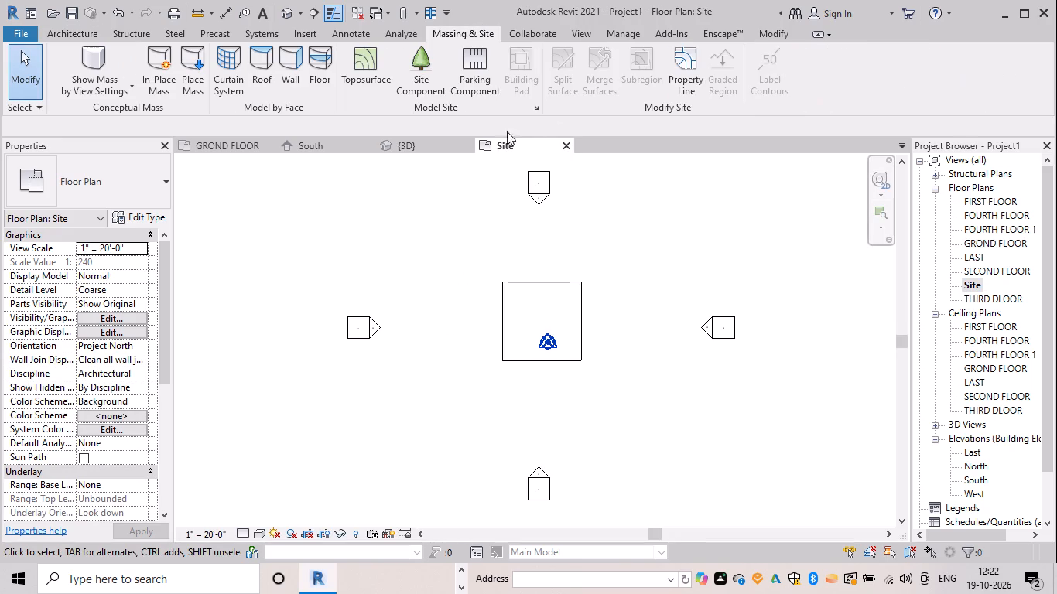
pyautogui.click(369, 80)
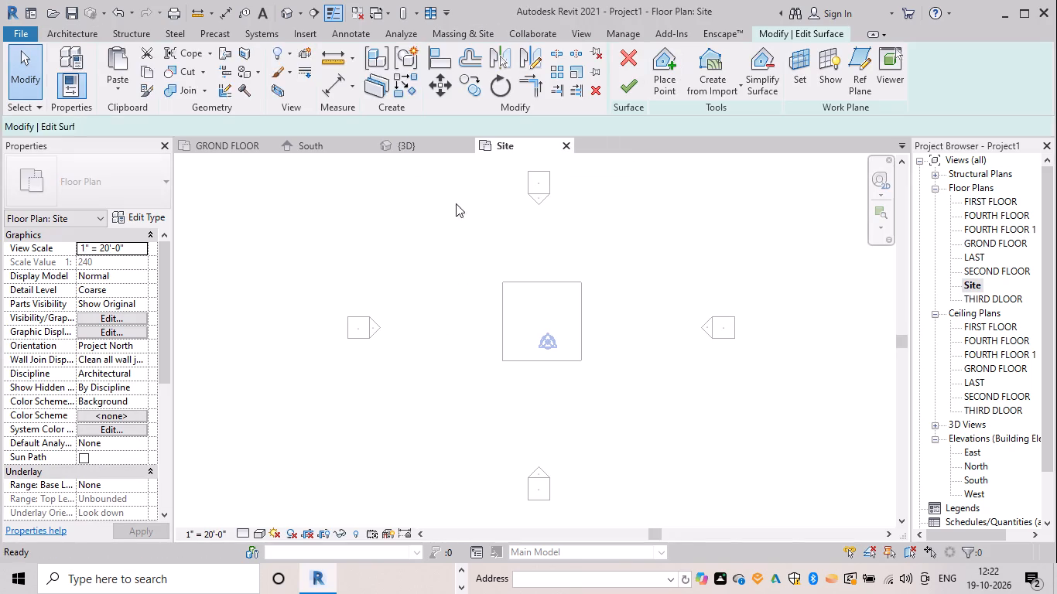
pyautogui.click(453, 218)
pyautogui.moveTo(455, 415); pyautogui.dragTo(466, 420)
pyautogui.click(637, 420)
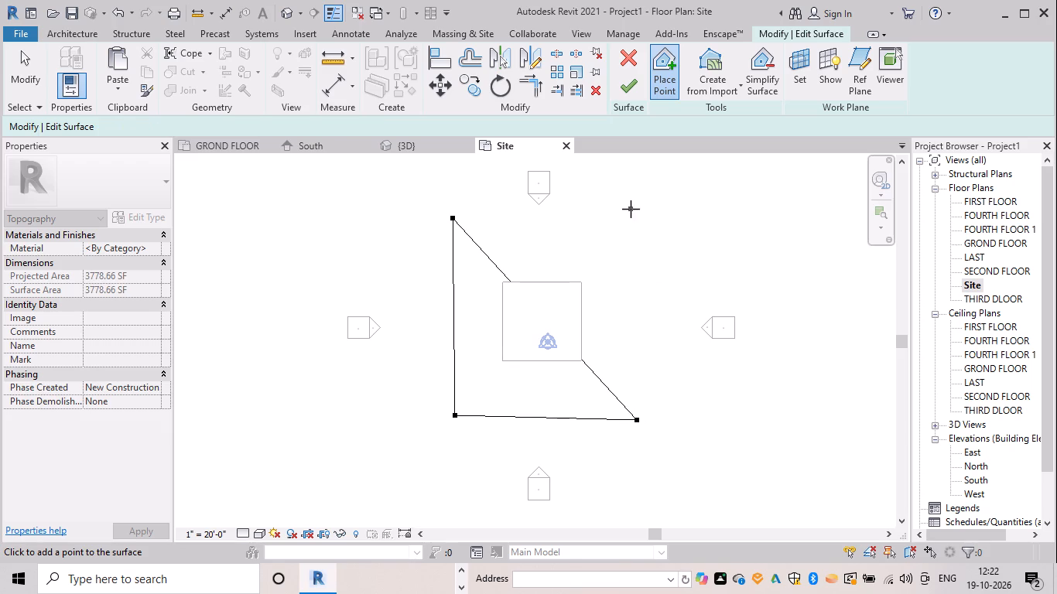
pyautogui.click(628, 213)
pyautogui.click(617, 84)
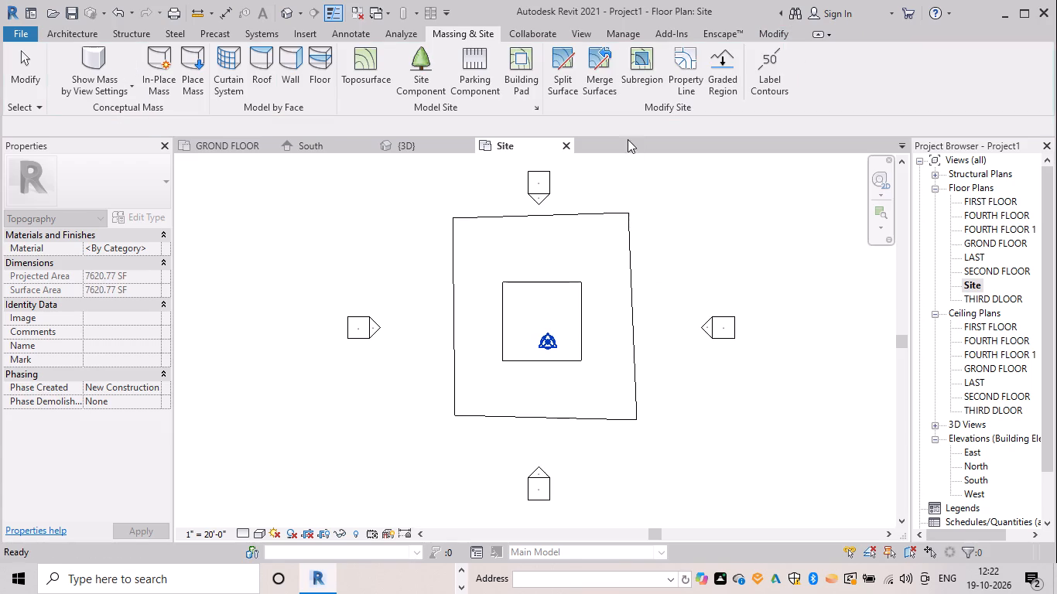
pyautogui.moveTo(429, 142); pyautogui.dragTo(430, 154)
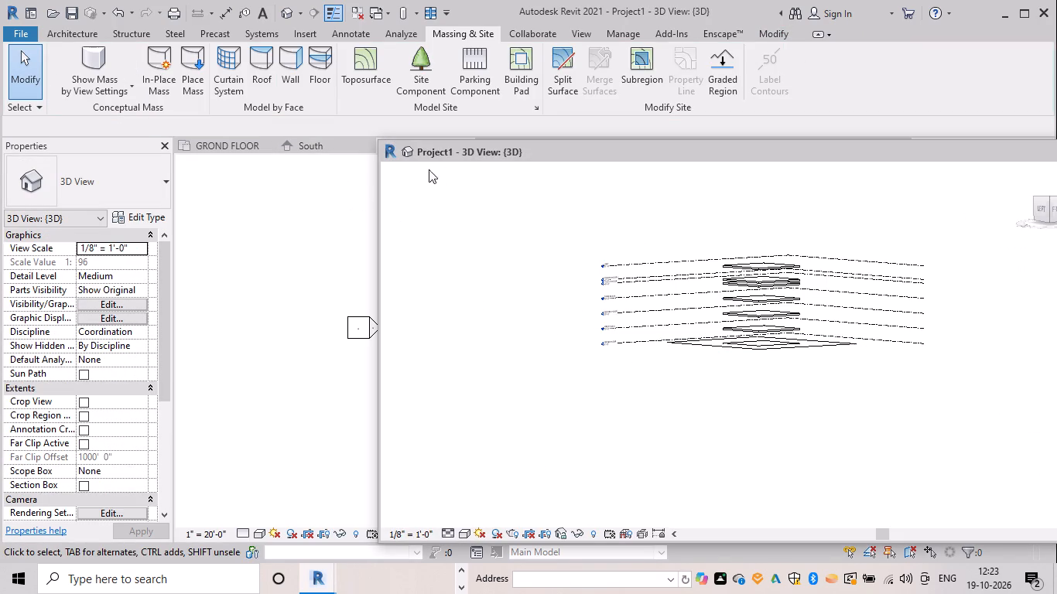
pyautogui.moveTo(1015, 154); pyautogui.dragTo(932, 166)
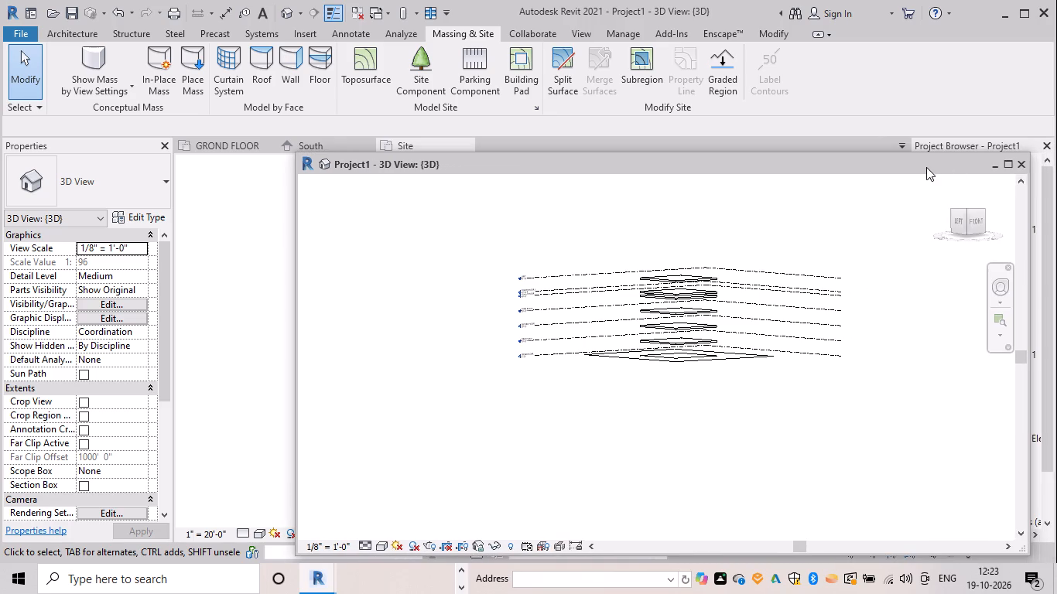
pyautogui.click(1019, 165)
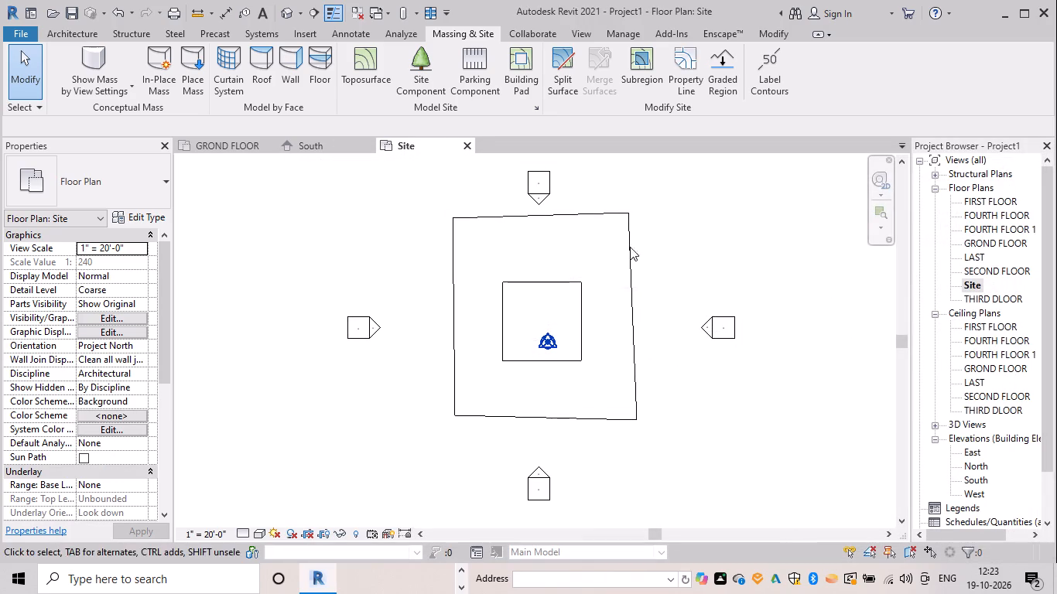
# Inspect the model in the GROND FLOOR plan and South elevation, and check the toposurface against the slabs in the default 3D view.
pyautogui.click(241, 142)
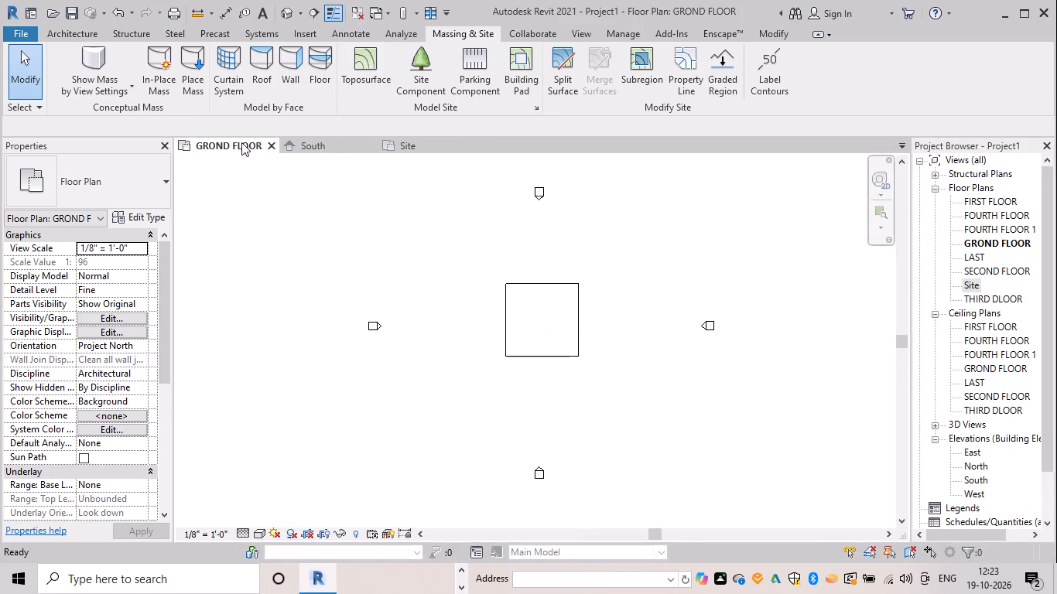
pyautogui.click(321, 141)
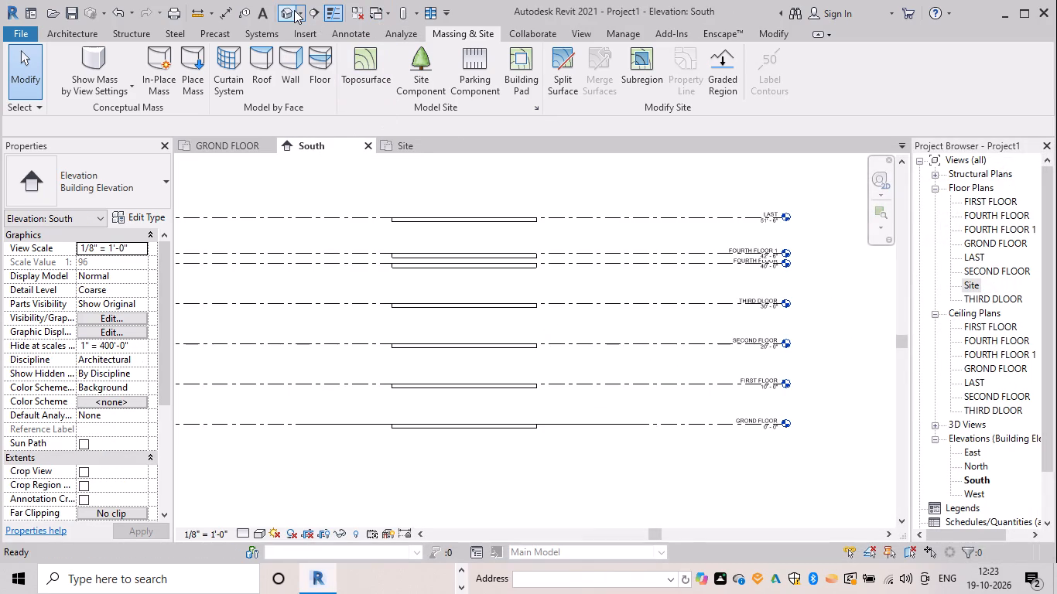
pyautogui.click(294, 10)
pyautogui.scroll(-2, 508, 188)
pyautogui.scroll(-3, 469, 263)
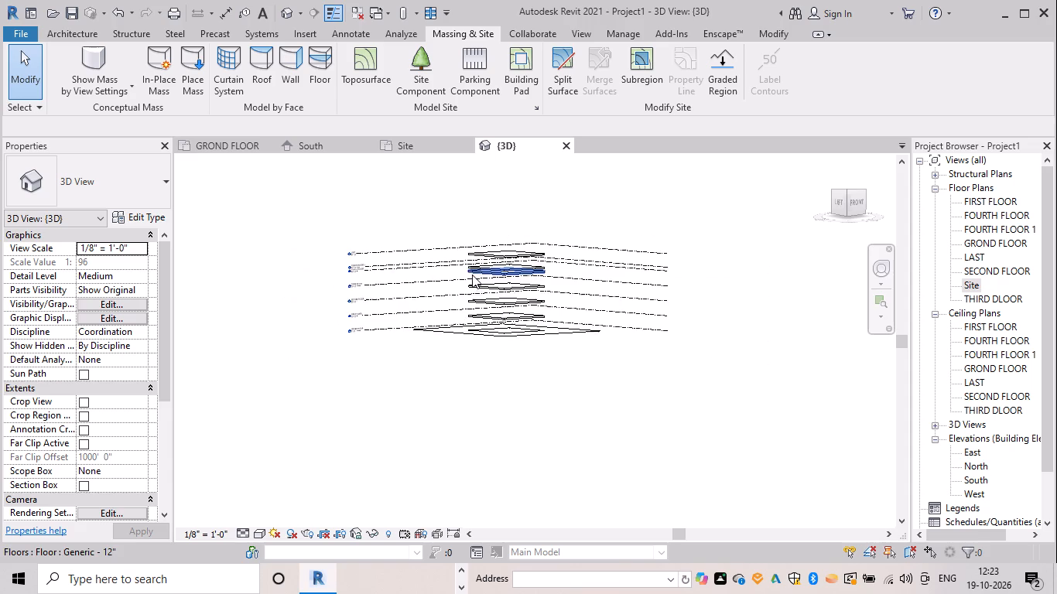
pyautogui.keyDown('shift'); pyautogui.moveTo(443, 312); pyautogui.dragTo(511, 442, button='middle'); pyautogui.keyUp('shift')
pyautogui.scroll(2, 493, 378)
pyautogui.keyDown('shift'); pyautogui.moveTo(493, 377); pyautogui.dragTo(546, 234, button='middle'); pyautogui.keyUp('shift')
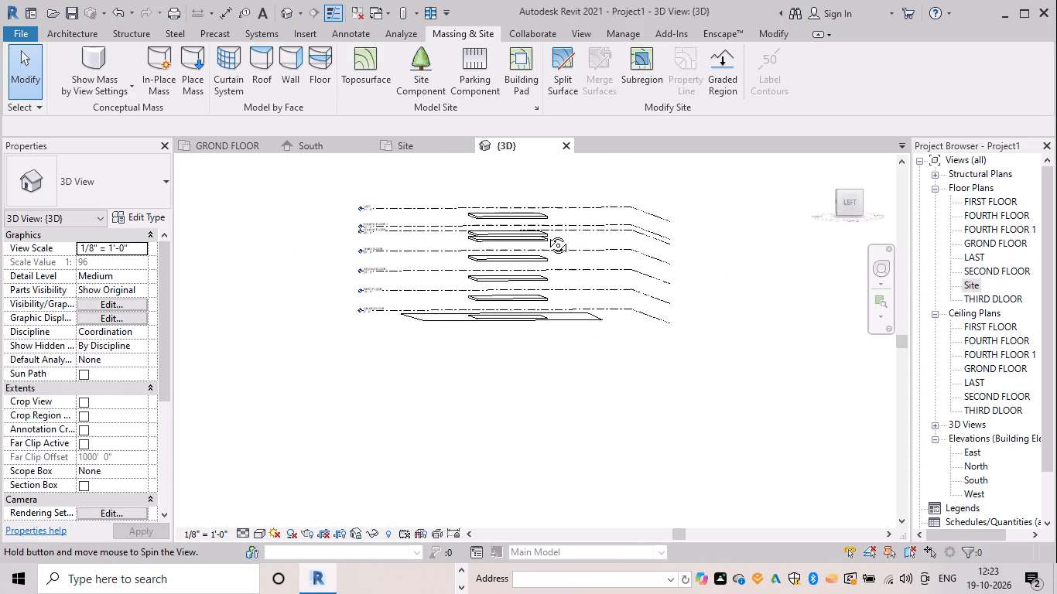
pyautogui.keyDown('shift'); pyautogui.moveTo(546, 234); pyautogui.dragTo(546, 232, button='middle'); pyautogui.keyUp('shift')
# Select the toposurface around the ground slab and orient the 3D view to Back.
pyautogui.click(570, 319)
pyautogui.keyDown('shift'); pyautogui.moveTo(523, 345); pyautogui.dragTo(556, 354, button='middle'); pyautogui.keyUp('shift')
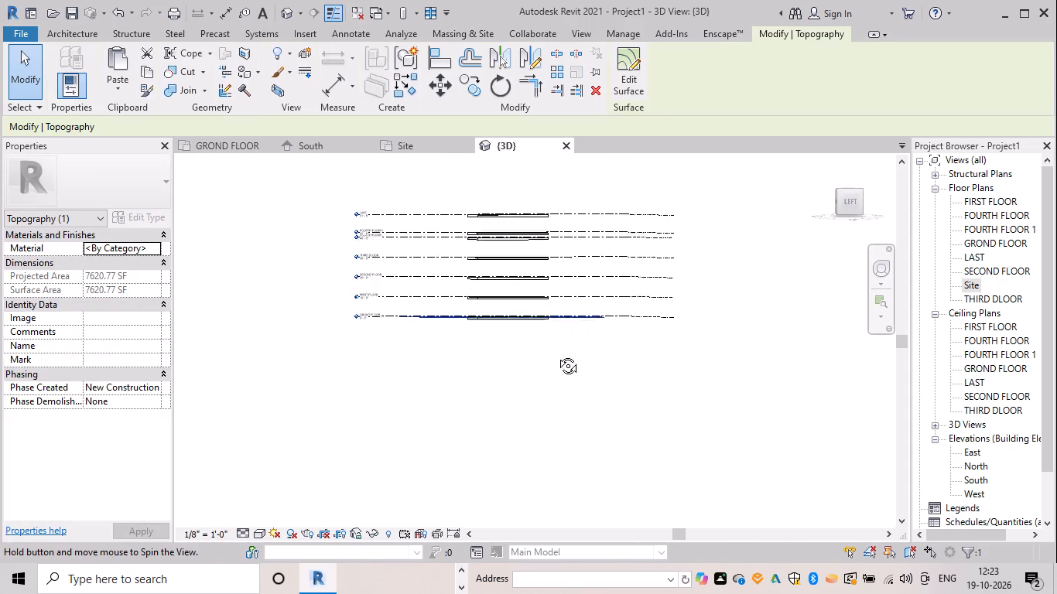
pyautogui.keyDown('shift'); pyautogui.moveTo(556, 354); pyautogui.dragTo(684, 370, button='middle'); pyautogui.keyUp('shift')
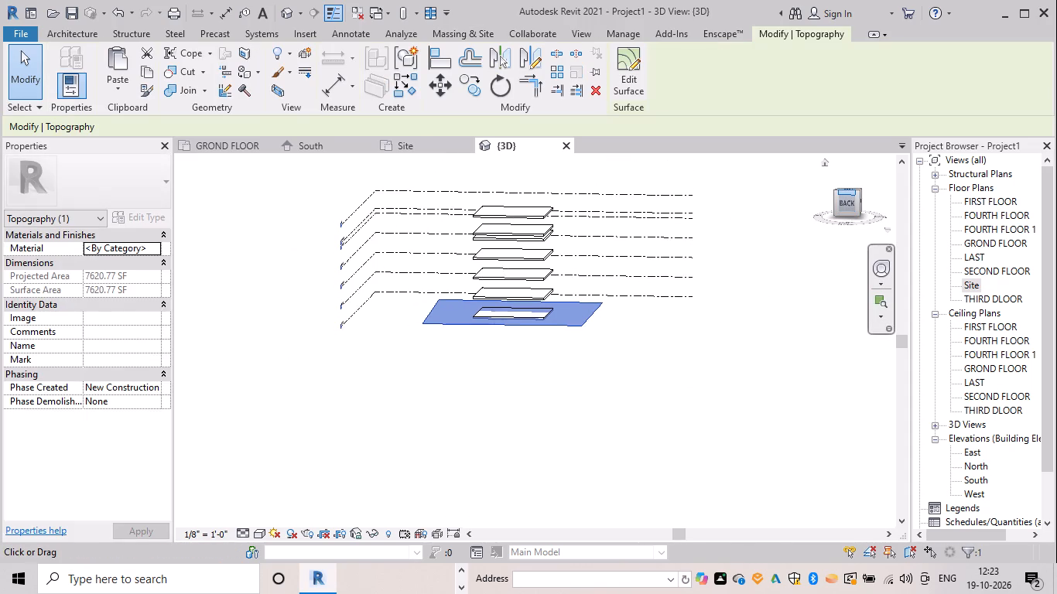
pyautogui.click(845, 198)
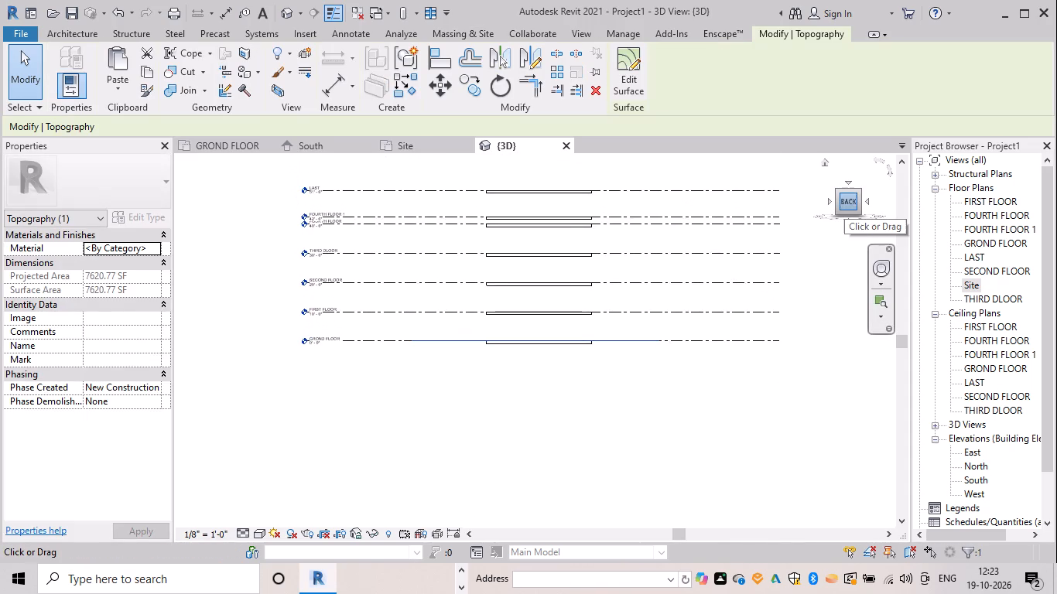
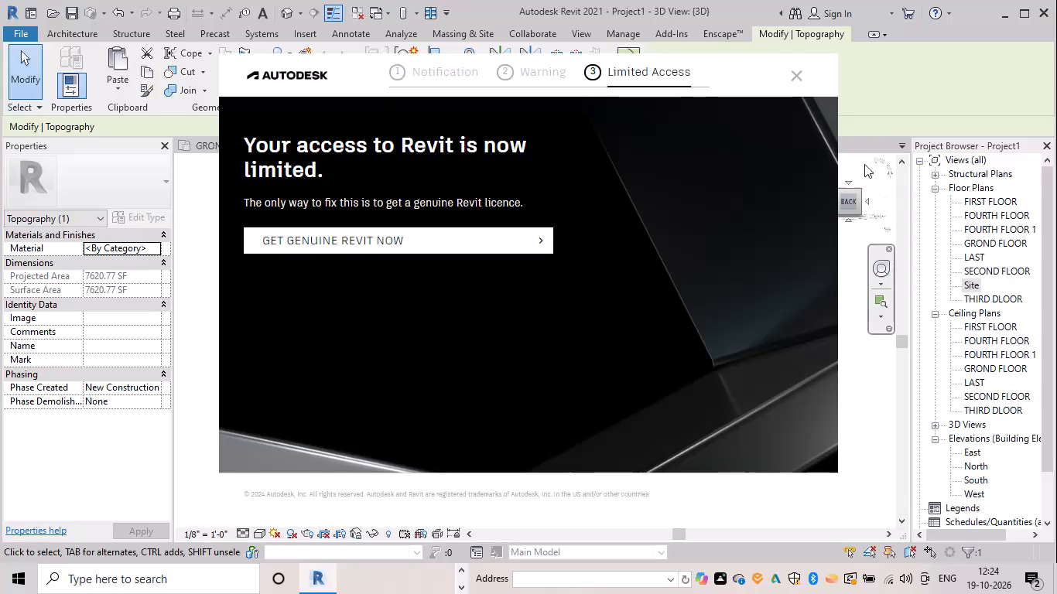
# Dismiss the licensing notice and lower the selected toposurface to the underside of the ground floor slab.
pyautogui.click(795, 70)
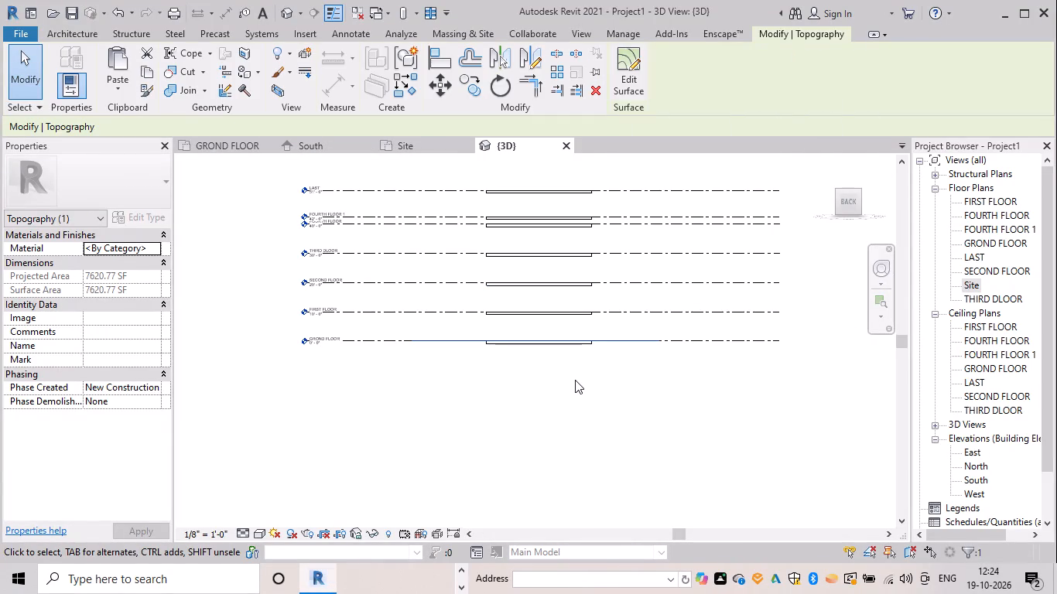
pyautogui.press('Down')
pyautogui.scroll(3, 561, 358)
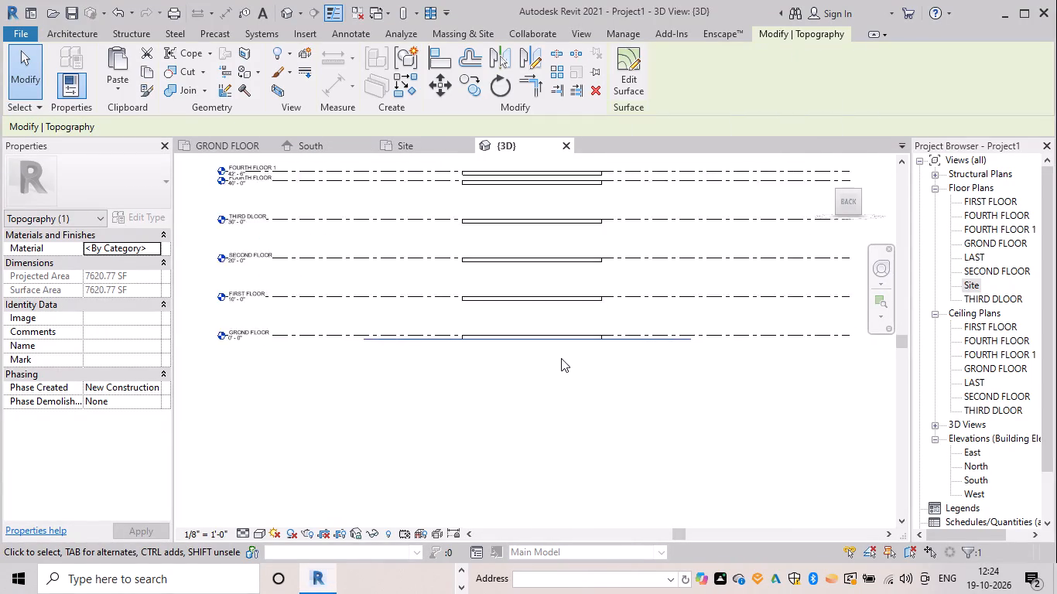
pyautogui.scroll(11, 568, 336)
pyautogui.press('Down')
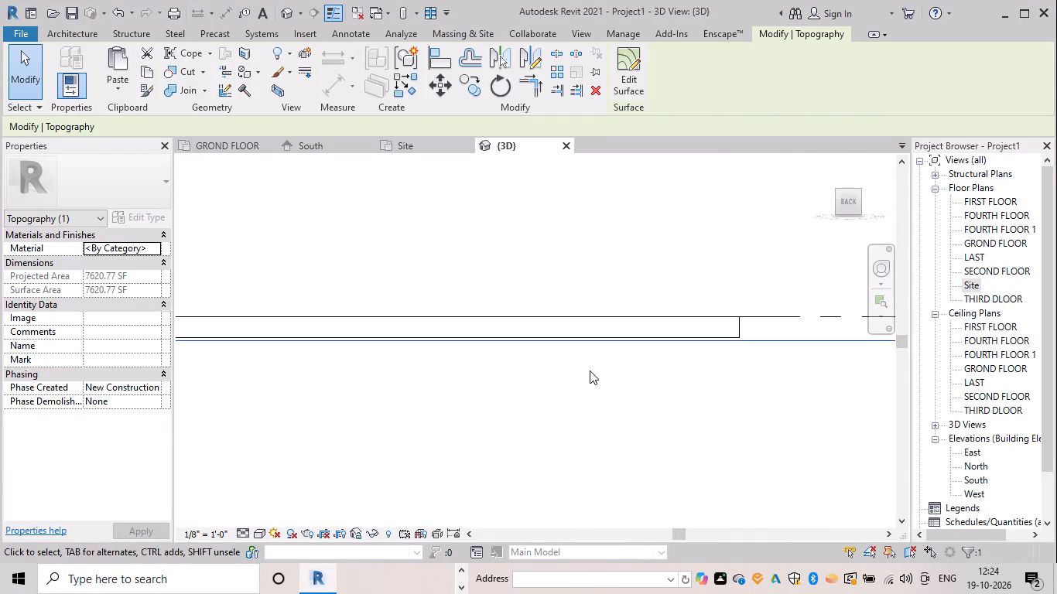
pyautogui.press('Up')
pyautogui.click(590, 370)
# Set the 3D view's visual style to Shaded.
pyautogui.scroll(-3, 628, 391)
pyautogui.scroll(-9, 579, 449)
pyautogui.click(266, 531)
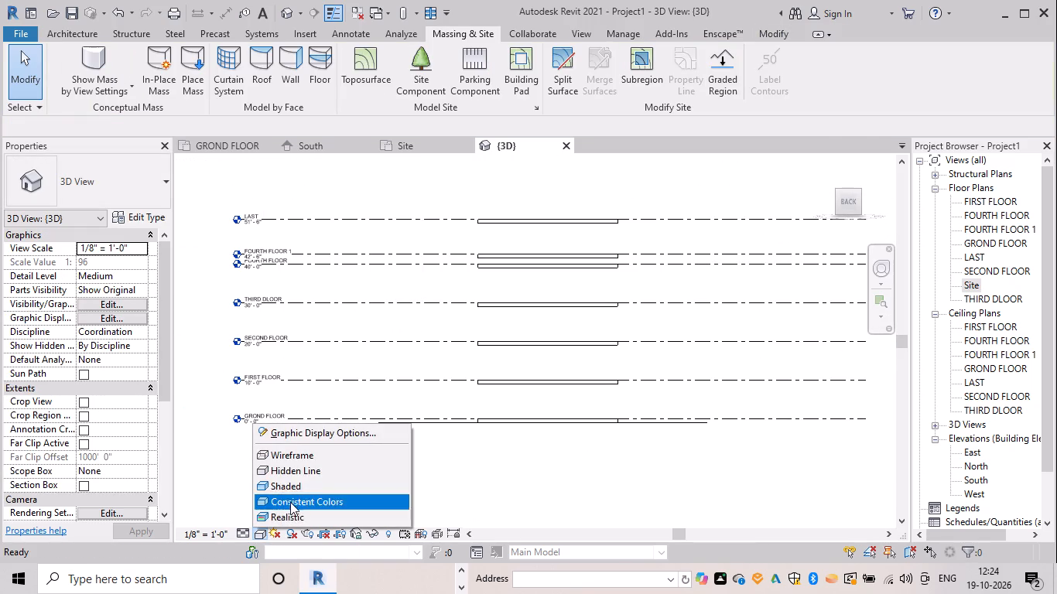
pyautogui.click(300, 485)
# Select the toposurface, orient the 3D view to Left, and nudge the surface down to just below the ground slab's underside.
pyautogui.scroll(-3, 586, 507)
pyautogui.keyDown('shift'); pyautogui.moveTo(612, 501); pyautogui.dragTo(867, 489, button='middle'); pyautogui.keyUp('shift')
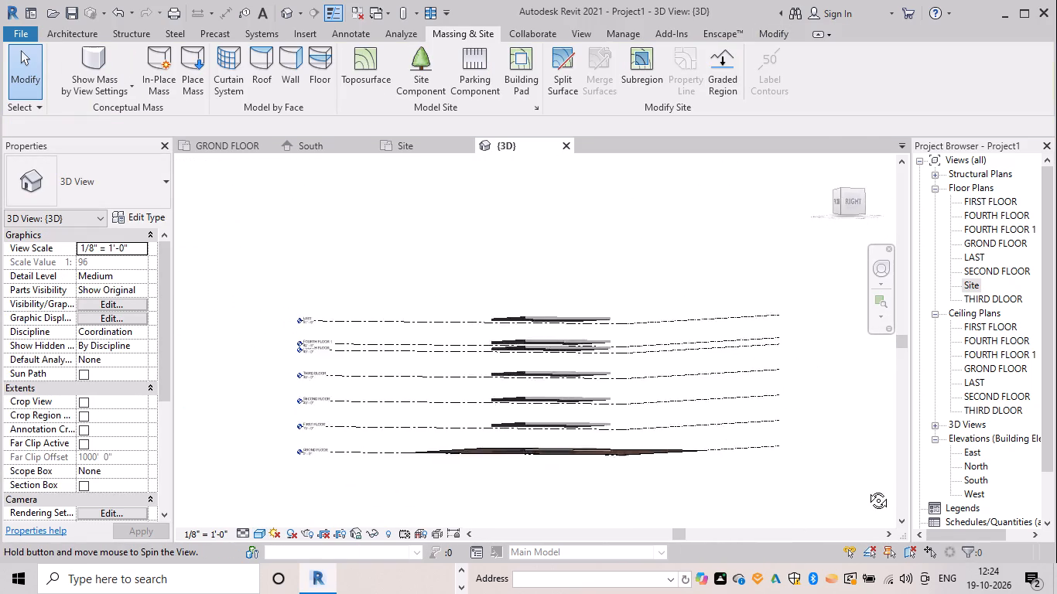
pyautogui.keyDown('shift'); pyautogui.moveTo(867, 489); pyautogui.dragTo(1001, 509, button='middle'); pyautogui.keyUp('shift')
pyautogui.scroll(4, 566, 490)
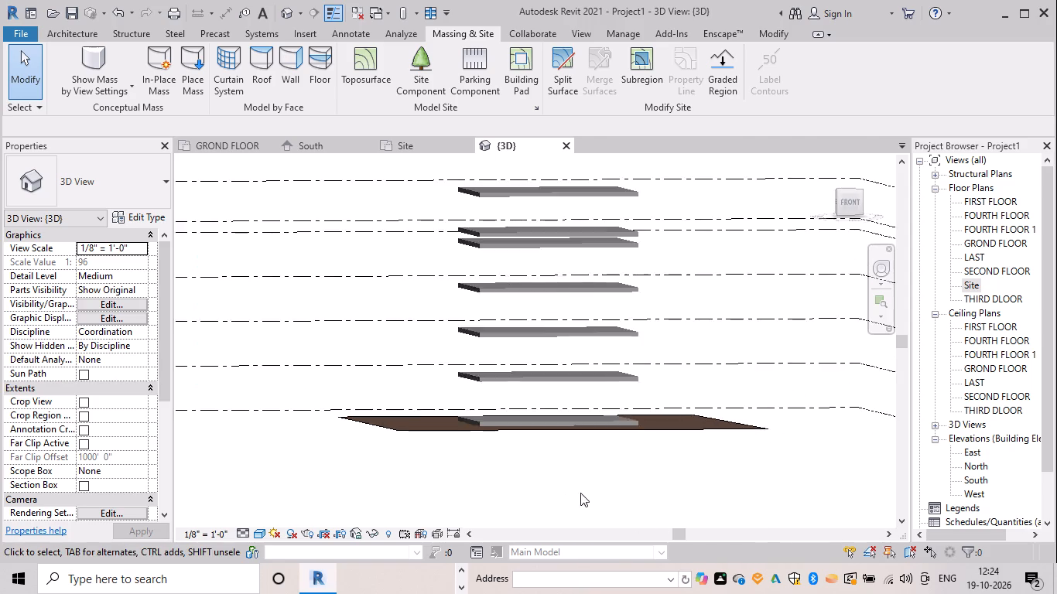
pyautogui.keyDown('shift'); pyautogui.moveTo(580, 493); pyautogui.dragTo(721, 418, button='middle'); pyautogui.keyUp('shift')
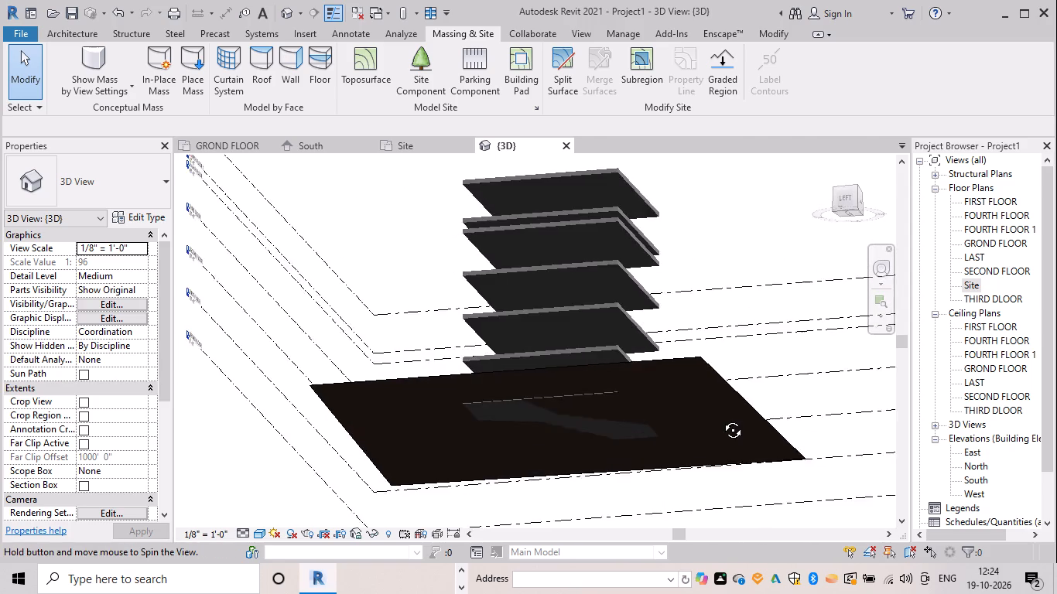
pyautogui.keyDown('shift'); pyautogui.moveTo(721, 418); pyautogui.dragTo(725, 418, button='middle'); pyautogui.keyUp('shift')
pyautogui.click(683, 366)
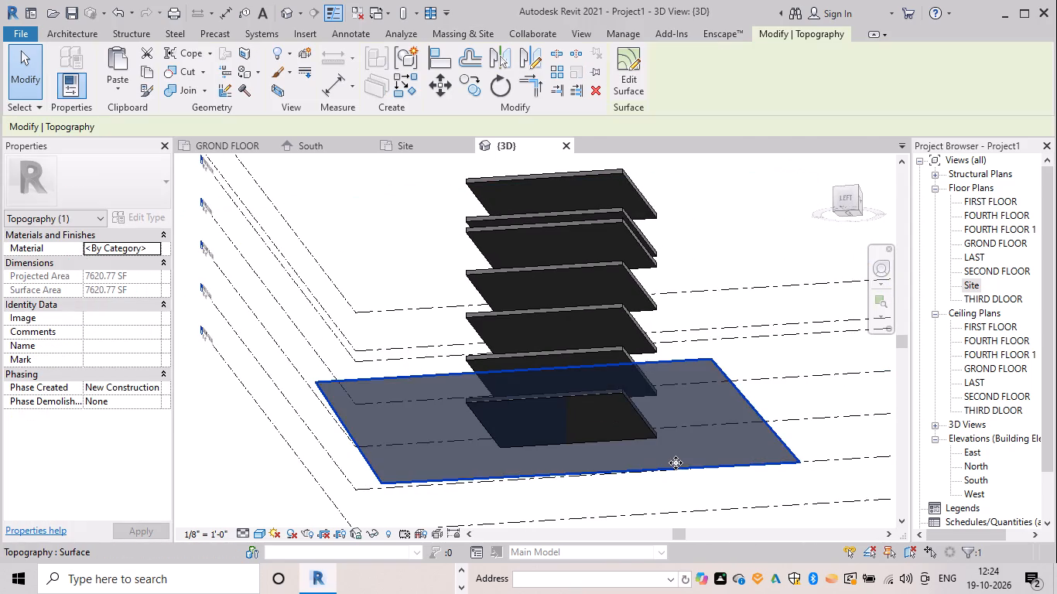
pyautogui.keyDown('shift'); pyautogui.moveTo(676, 463); pyautogui.dragTo(702, 535, button='middle'); pyautogui.keyUp('shift')
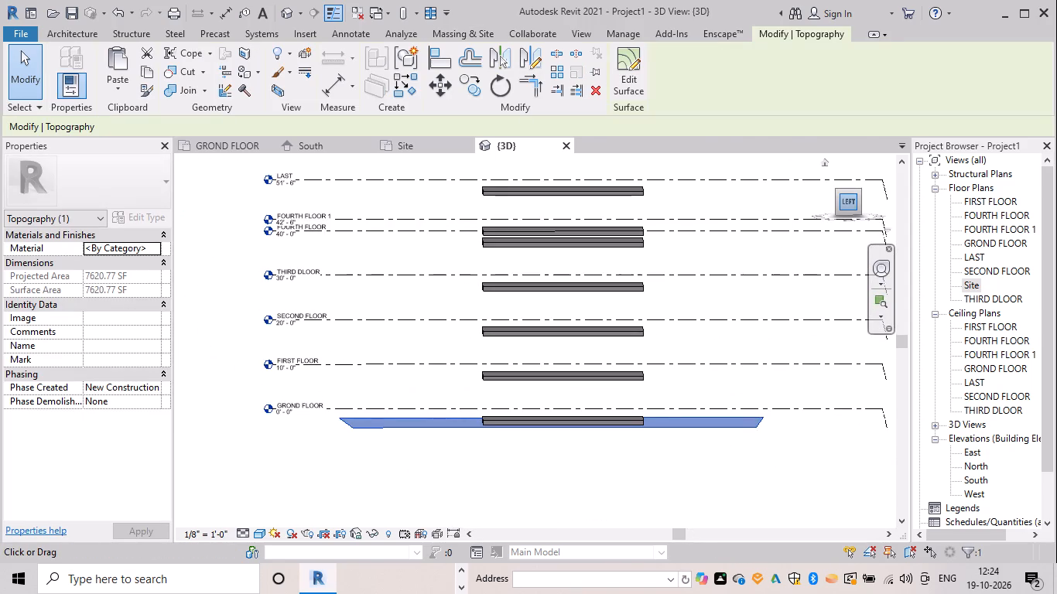
pyautogui.click(853, 209)
pyautogui.scroll(7, 614, 384)
pyautogui.scroll(4, 501, 386)
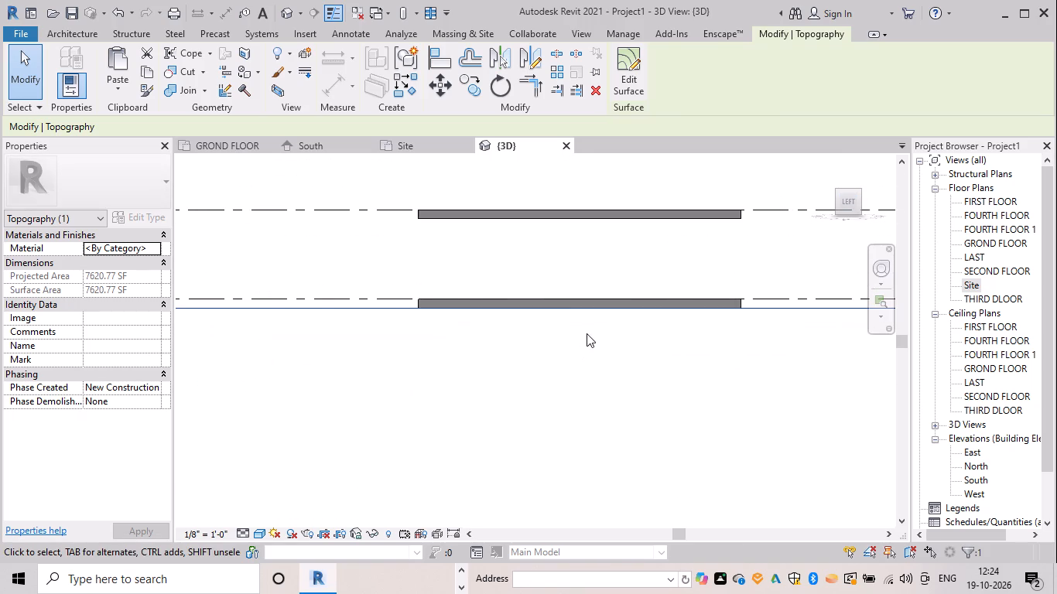
pyautogui.scroll(1, 593, 329)
pyautogui.press('Down')
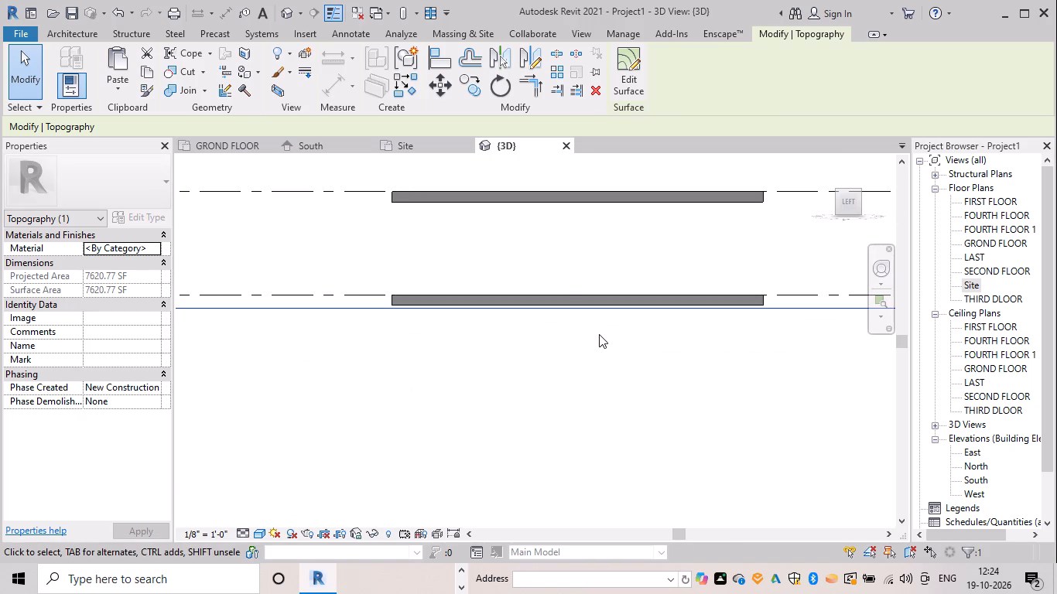
pyautogui.click(535, 475)
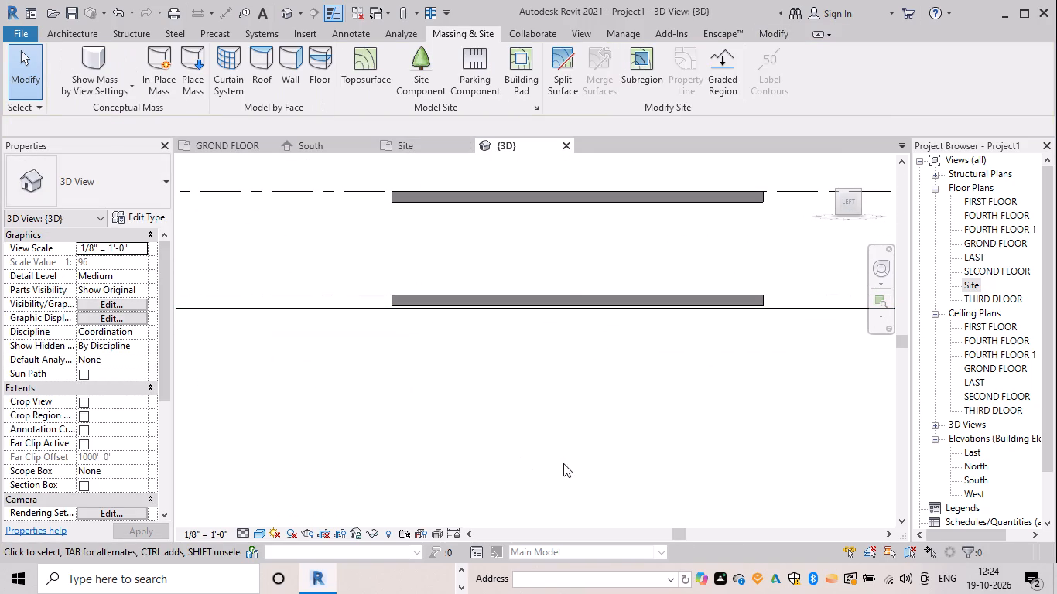
# Examine the toposurface and the stacked floor slabs from below, above and the front in the shaded 3D view.
pyautogui.keyDown('shift'); pyautogui.moveTo(563, 468); pyautogui.dragTo(519, 415, button='middle'); pyautogui.keyUp('shift')
pyautogui.keyDown('shift'); pyautogui.scroll(1, 522, 442); pyautogui.keyUp('shift')
pyautogui.scroll(-7, 518, 415)
pyautogui.keyDown('shift'); pyautogui.scroll(-1, 592, 419); pyautogui.keyUp('shift')
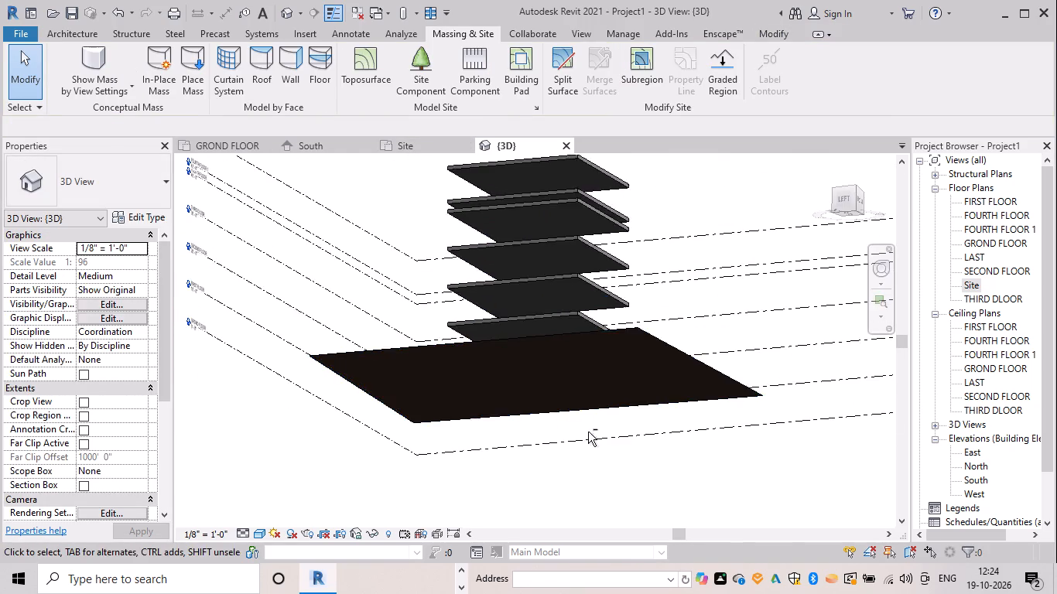
pyautogui.keyDown('shift'); pyautogui.moveTo(587, 435); pyautogui.dragTo(476, 585, button='middle'); pyautogui.keyUp('shift')
pyautogui.scroll(-2, 602, 442)
pyautogui.keyDown('shift'); pyautogui.moveTo(610, 434); pyautogui.dragTo(538, 397, button='middle'); pyautogui.keyUp('shift')
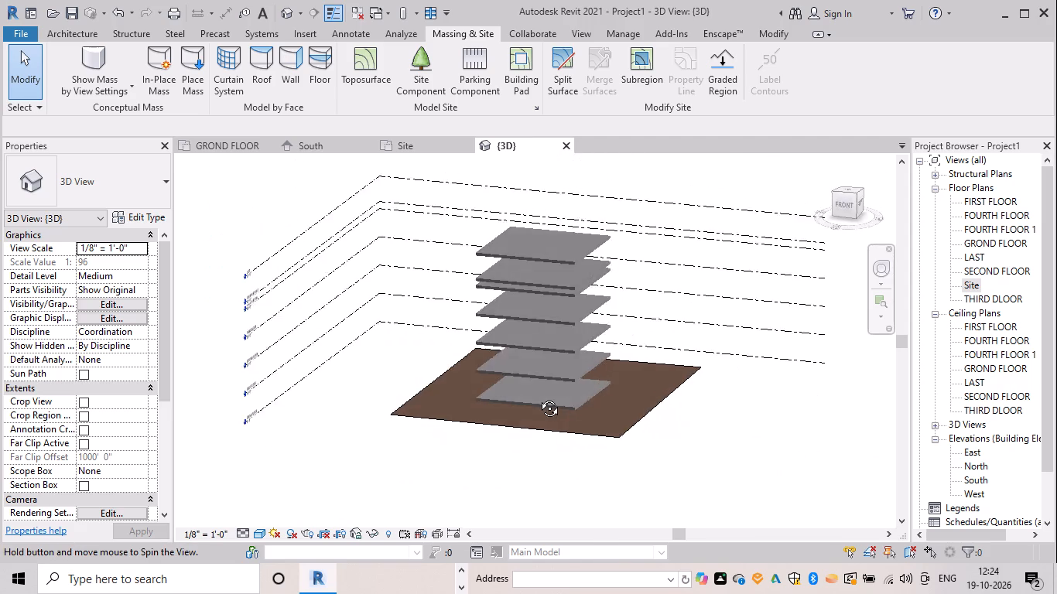
pyautogui.keyDown('shift'); pyautogui.moveTo(538, 397); pyautogui.dragTo(570, 384, button='middle'); pyautogui.keyUp('shift')
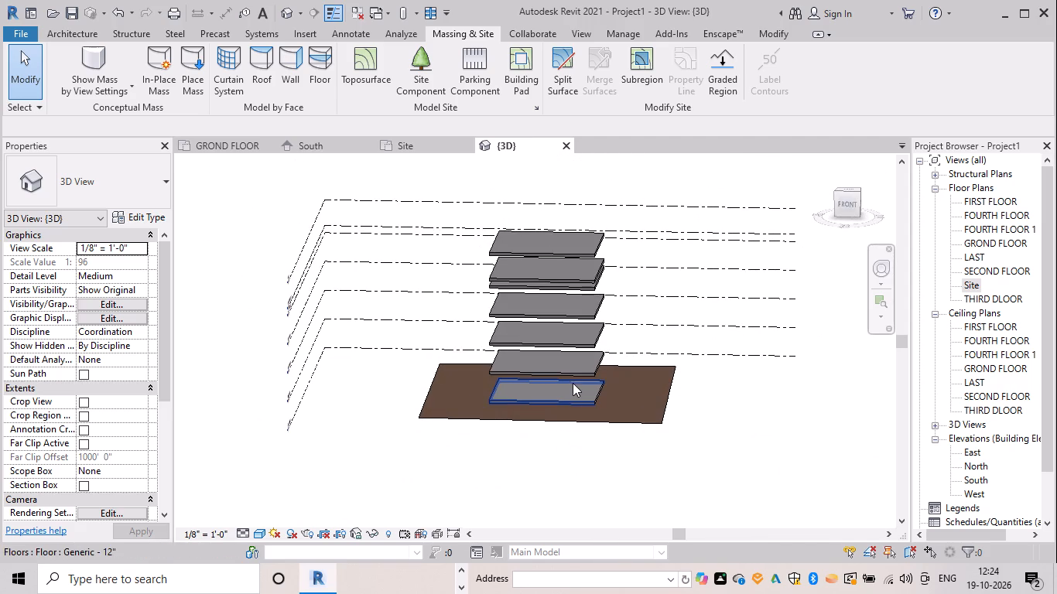
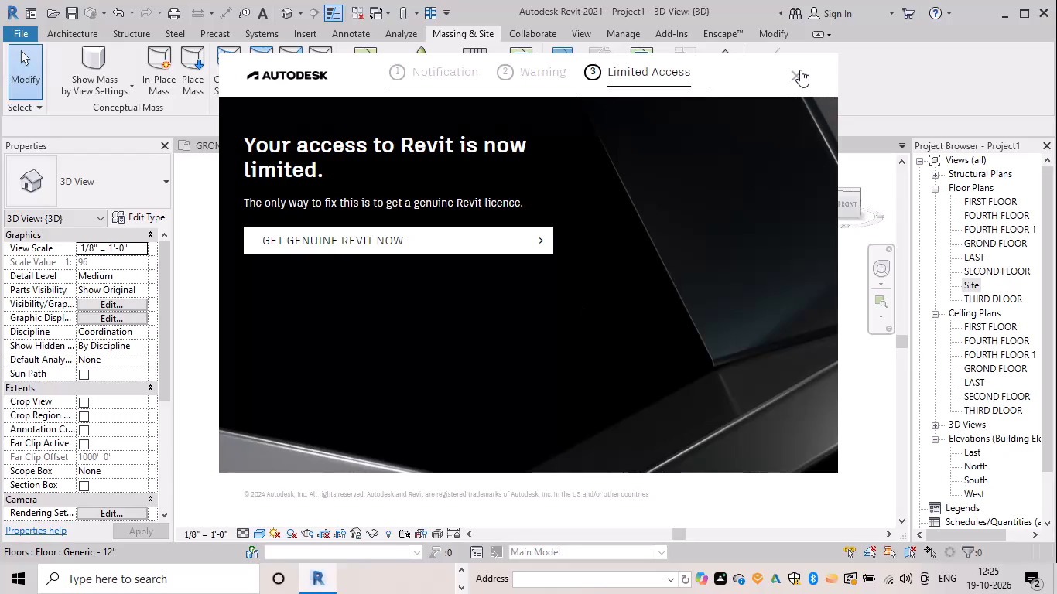
# Dismiss the licensing notice to return to the 3D view.
pyautogui.click(798, 70)
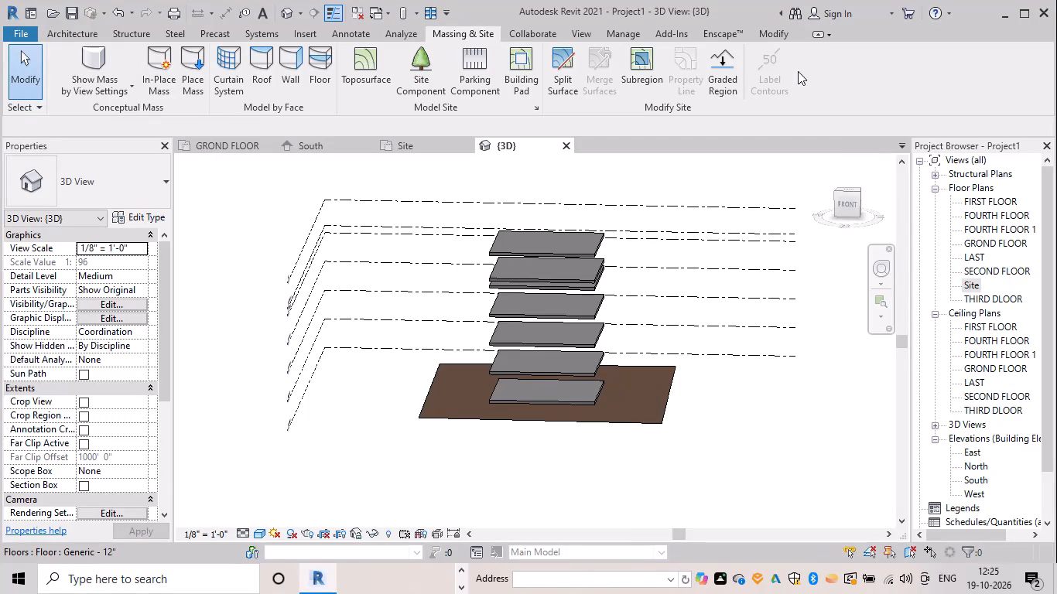
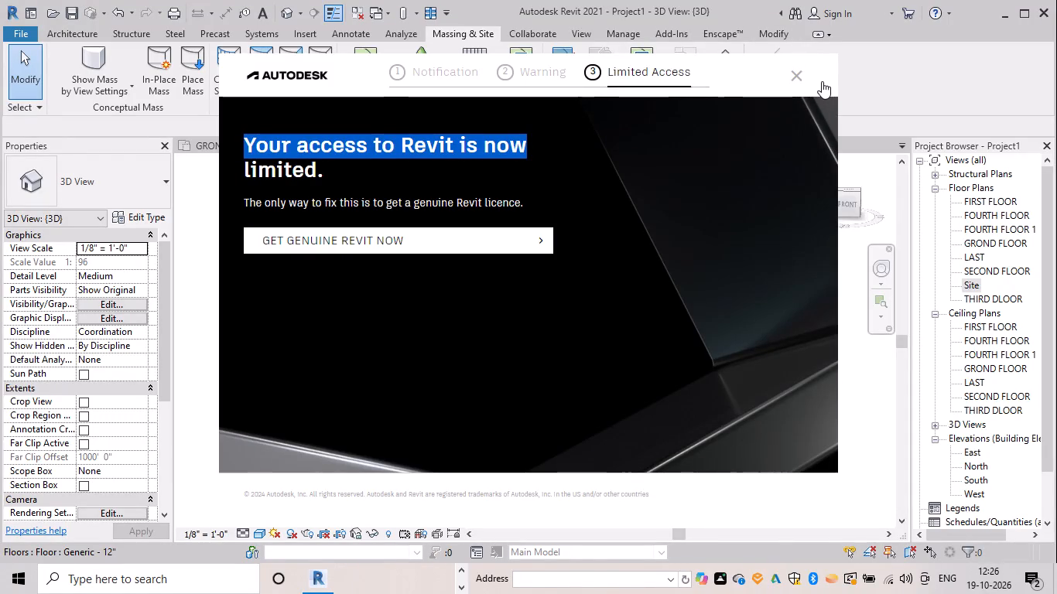
# Close the limited-access licence notice covering the 3D view.
pyautogui.click(794, 68)
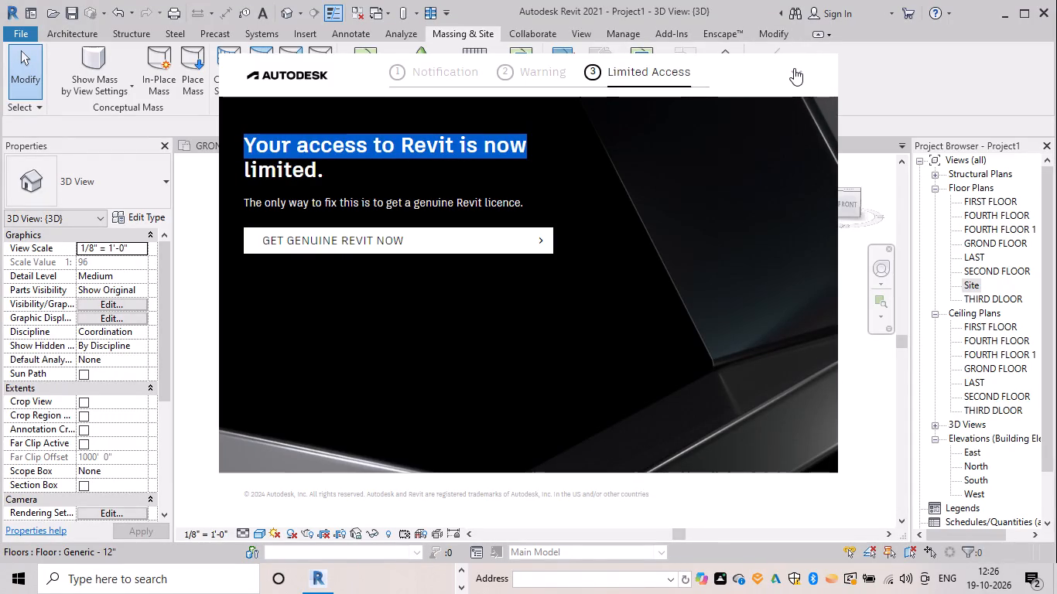
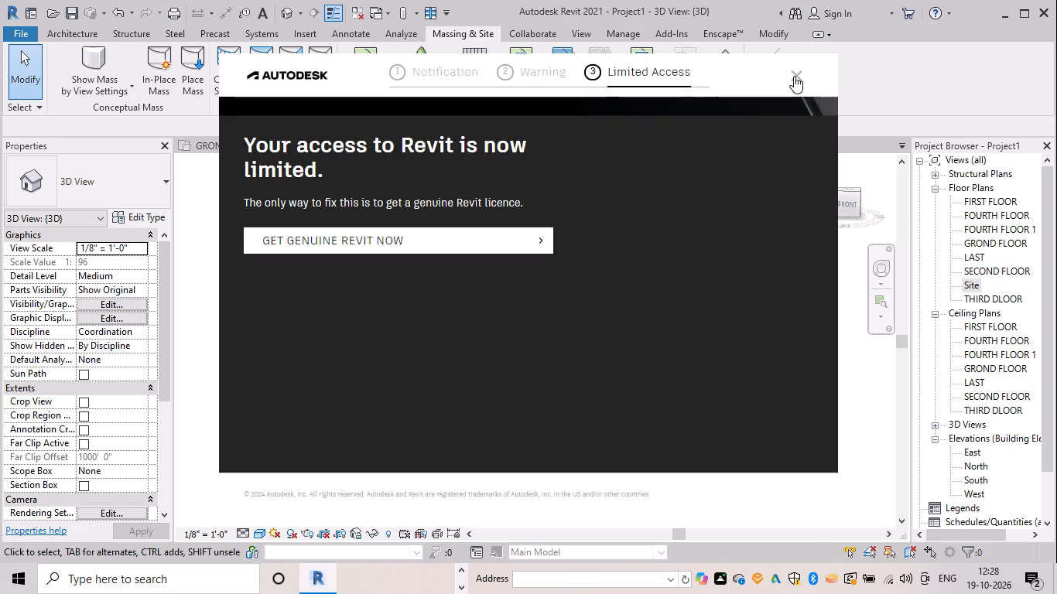
# Close the limited-access licence notice covering the 3D view.
pyautogui.click(794, 75)
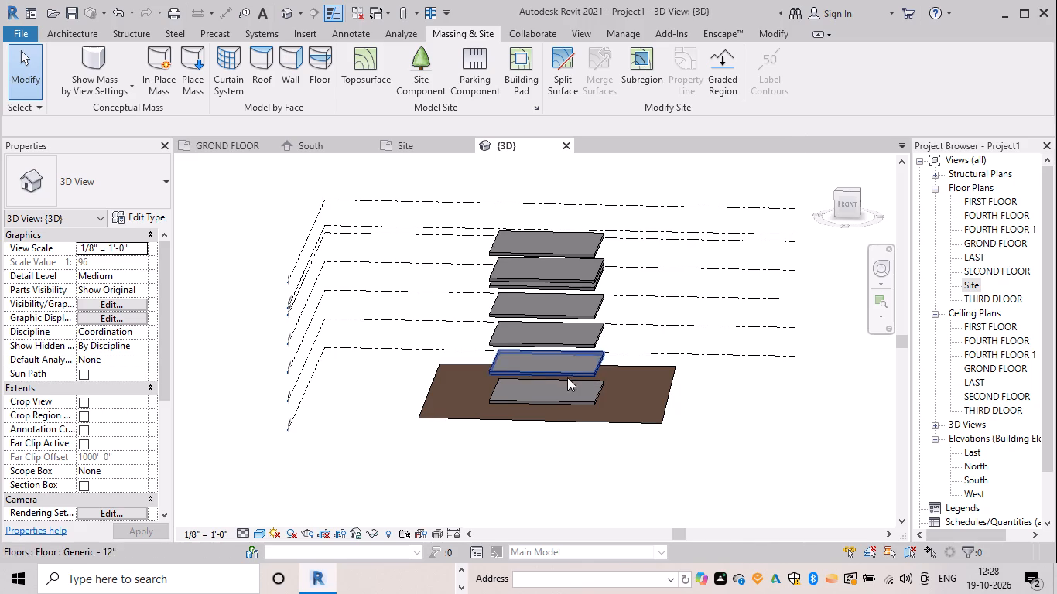
# In the GROND FLOOR plan, start a wall and duplicate the Generic - 8" wall type as 9".
pyautogui.keyDown('shift'); pyautogui.moveTo(289, 332); pyautogui.dragTo(379, 345, button='middle'); pyautogui.keyUp('shift')
pyautogui.scroll(2, 446, 384)
pyautogui.moveTo(446, 384); pyautogui.dragTo(410, 384, button='middle')
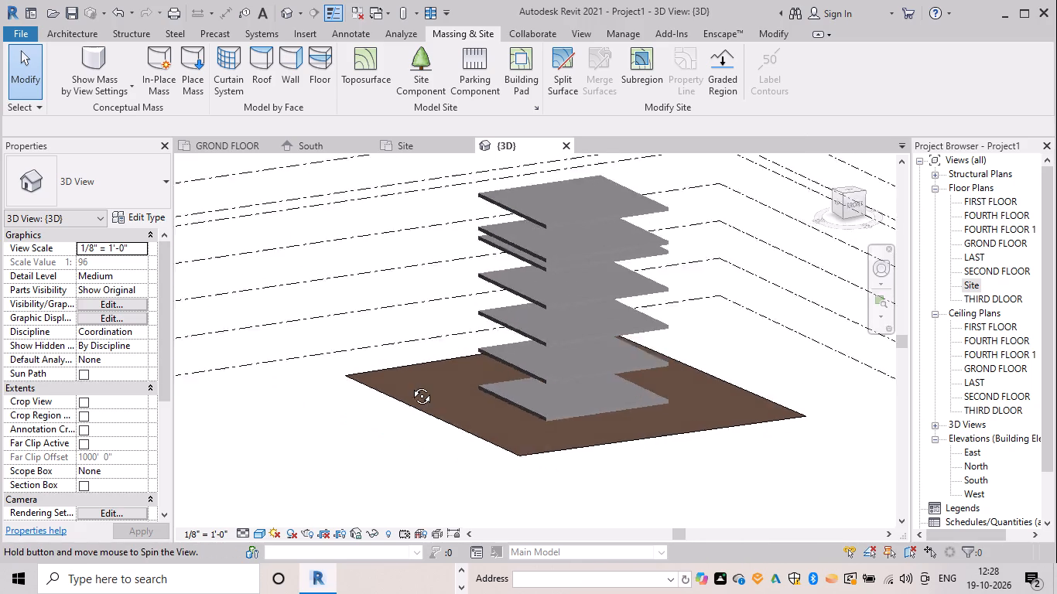
pyautogui.moveTo(410, 384); pyautogui.dragTo(329, 401, button='middle')
pyautogui.keyDown('shift'); pyautogui.scroll(1, 341, 399); pyautogui.keyUp('shift')
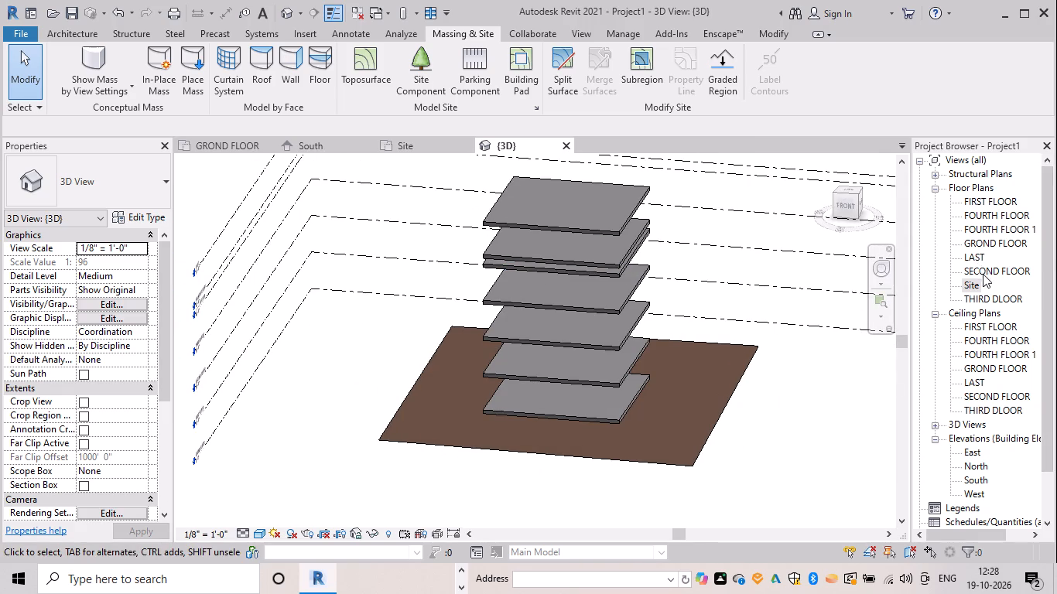
pyautogui.doubleClick(980, 237)
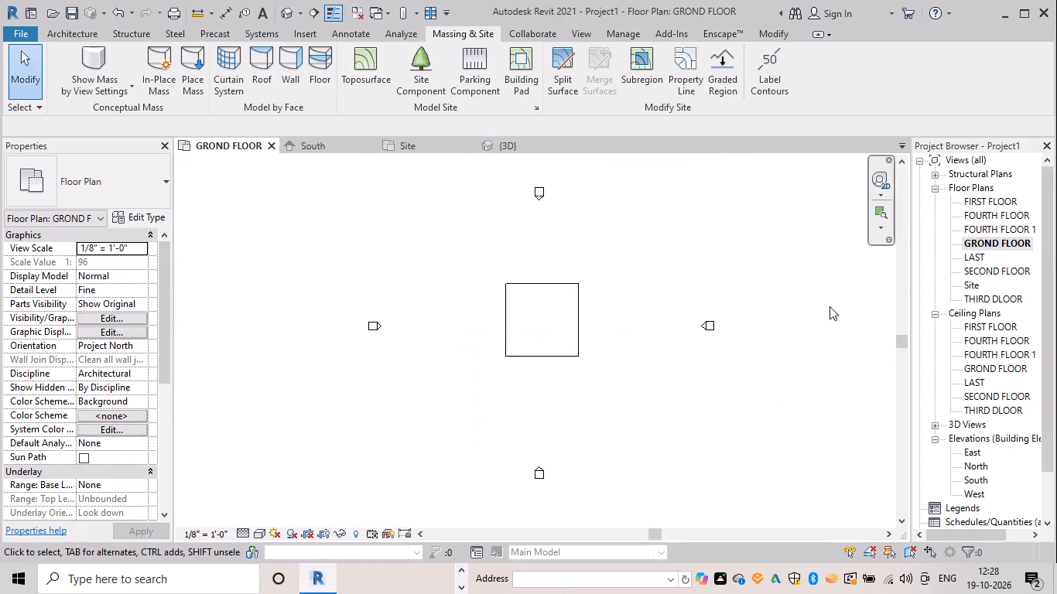
pyautogui.press('w')
pyautogui.press('a')
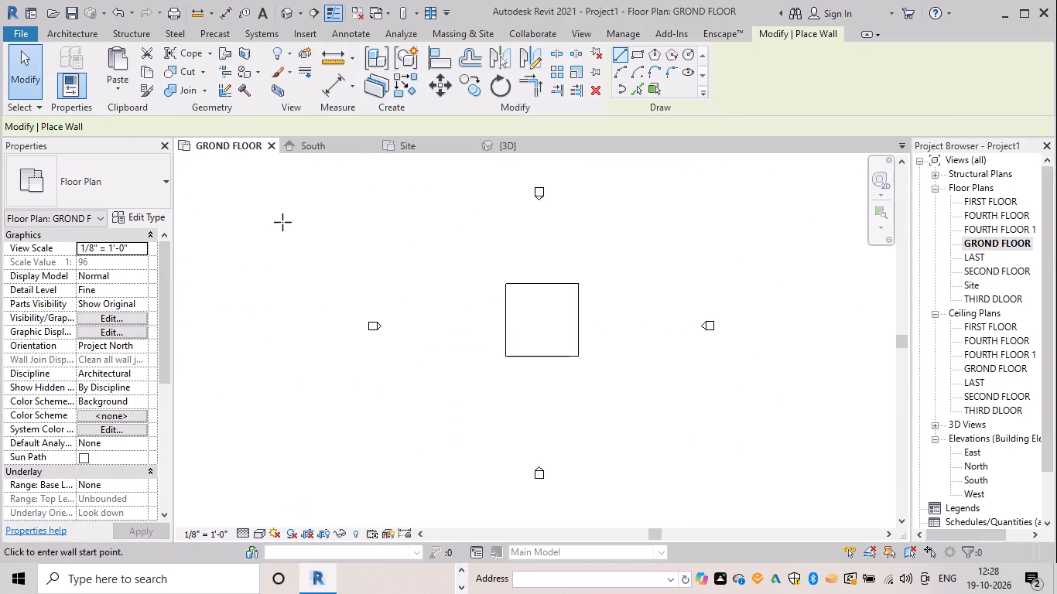
pyautogui.click(162, 217)
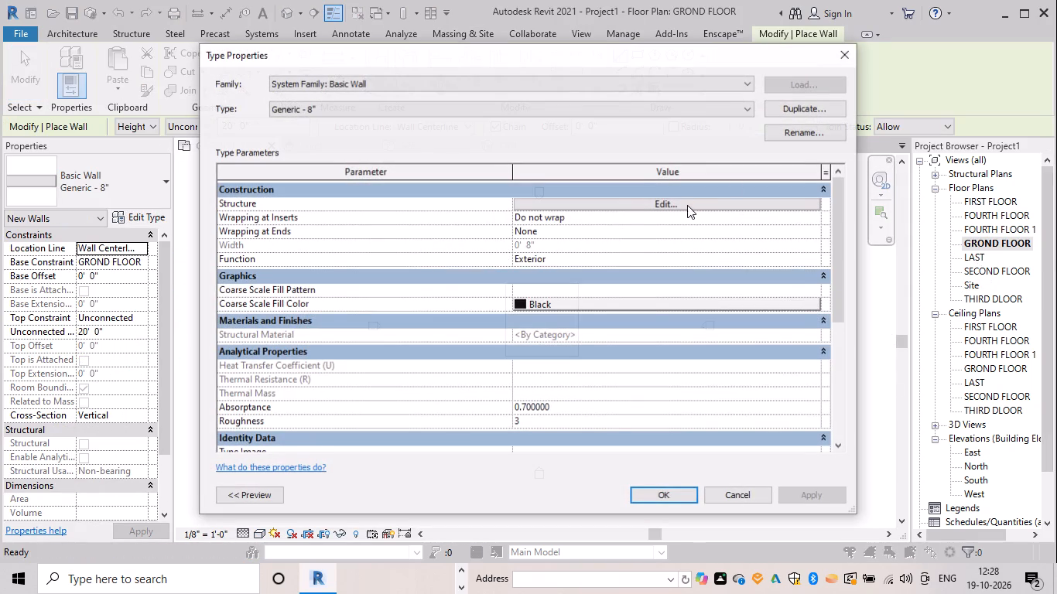
pyautogui.click(806, 108)
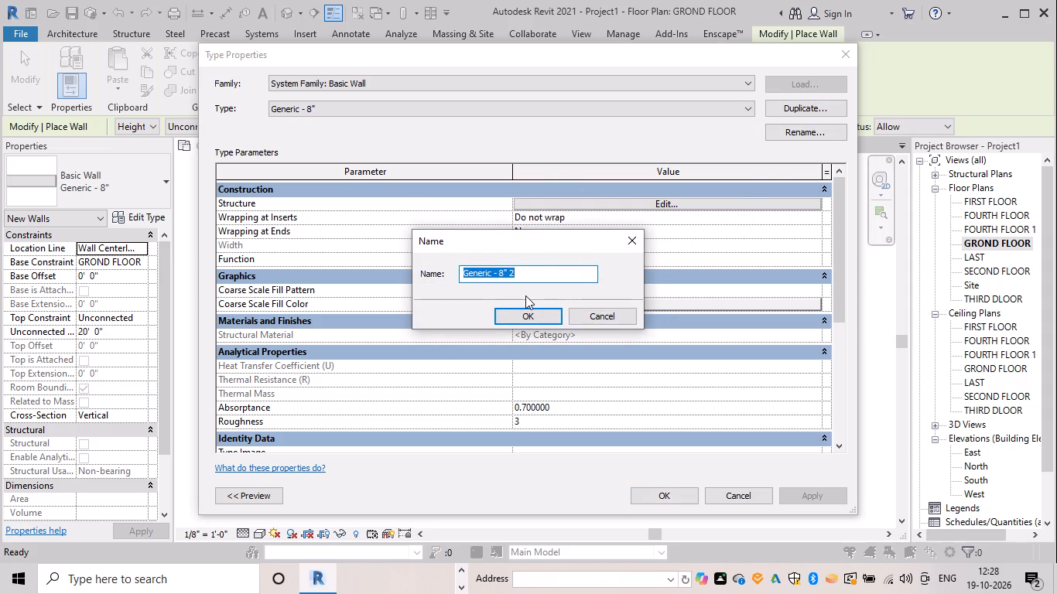
pyautogui.press('BackSpace')
pyautogui.write('9"')
pyautogui.press('Return')
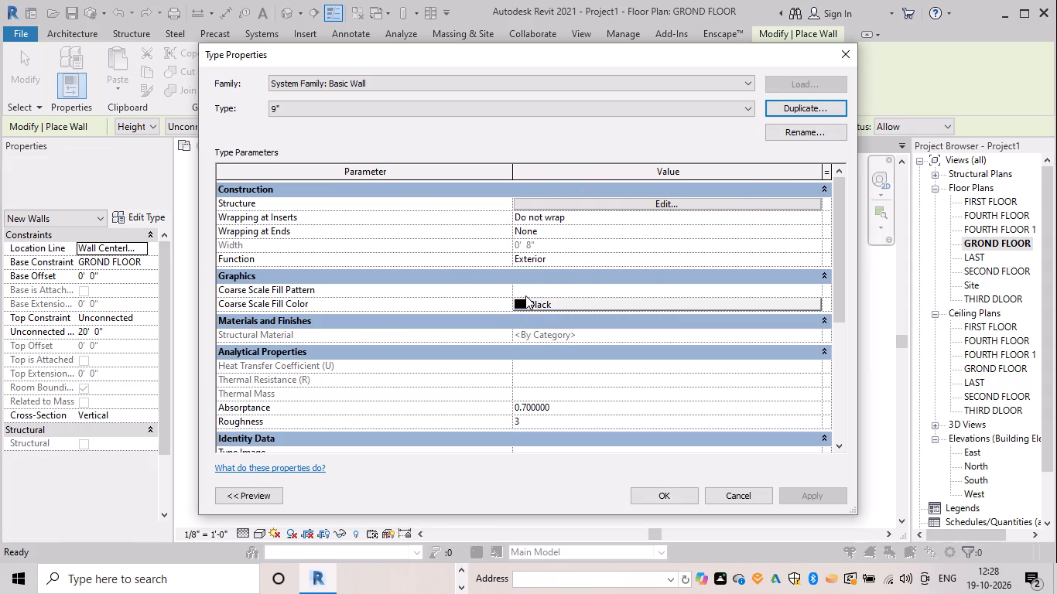
# Set the structure layer of the 9" wall type to a thickness of 9".
pyautogui.click(609, 200)
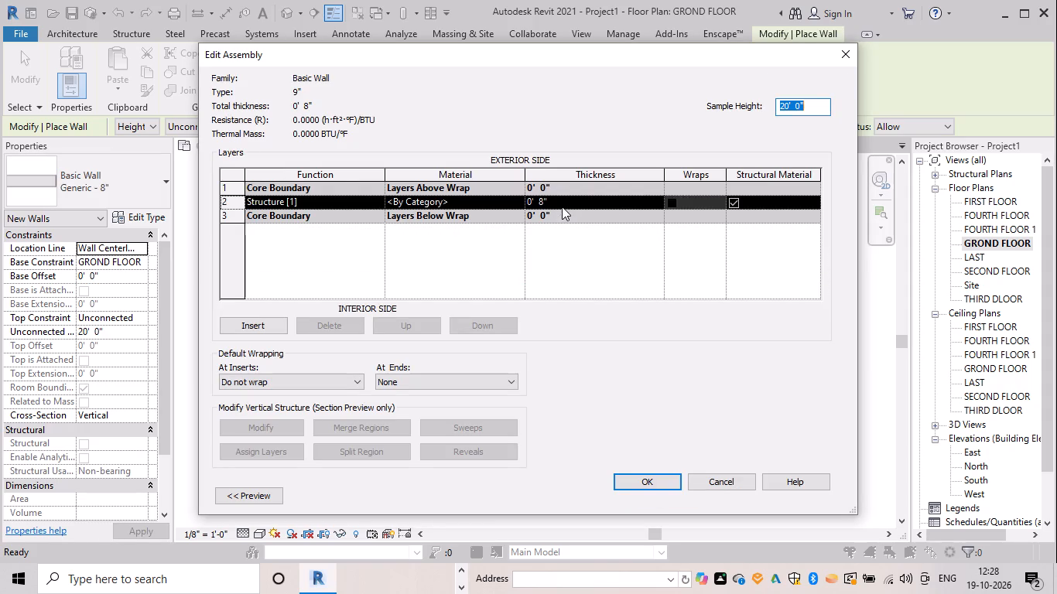
pyautogui.click(563, 203)
pyautogui.press('BackSpace')
pyautogui.write('9"')
pyautogui.press('Return')
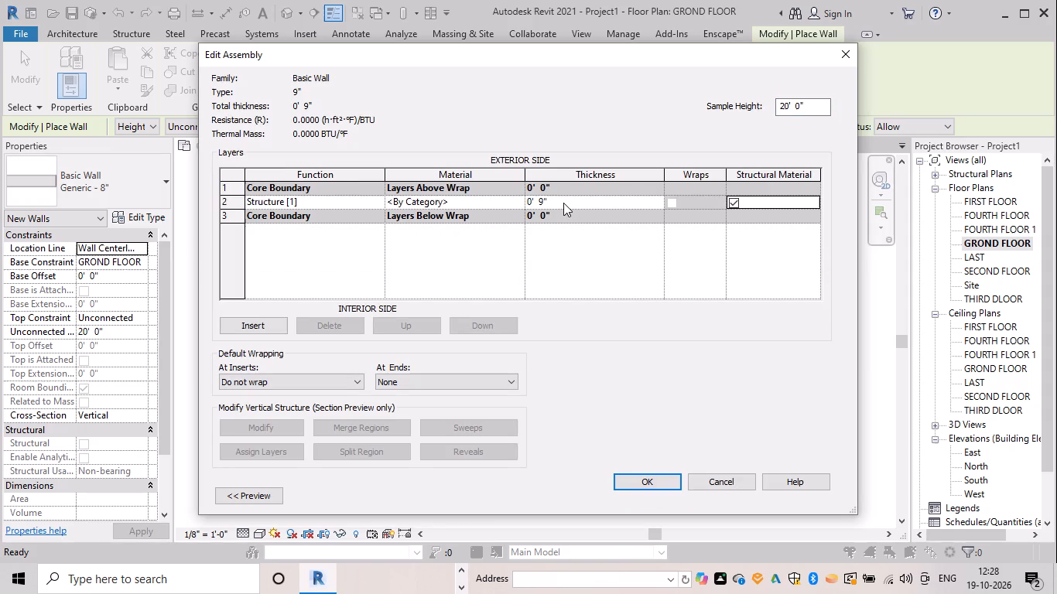
pyautogui.click(651, 485)
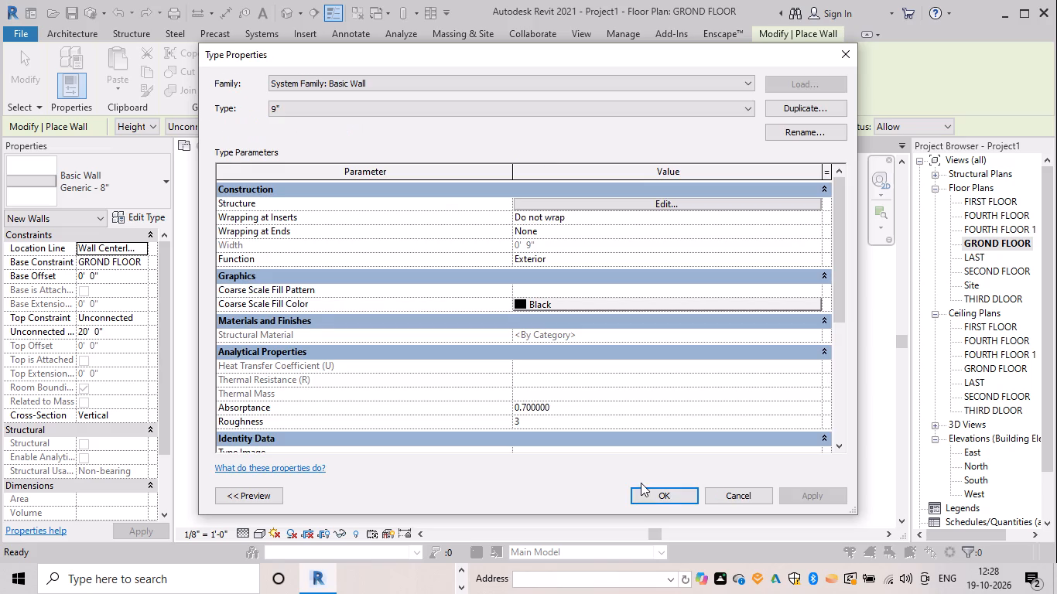
pyautogui.click(680, 496)
# Draw a 9" wall about 36' long along the slab's north edge, flipped inward, with location line Finish Face: Interior, and check it in 3D.
pyautogui.scroll(4, 542, 300)
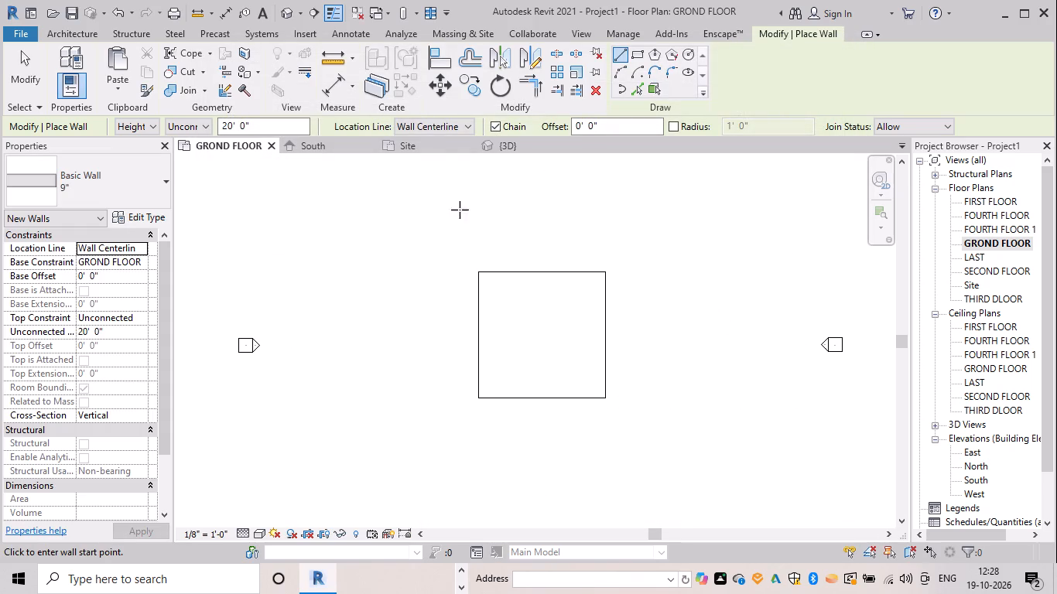
pyautogui.click(460, 131)
pyautogui.click(456, 171)
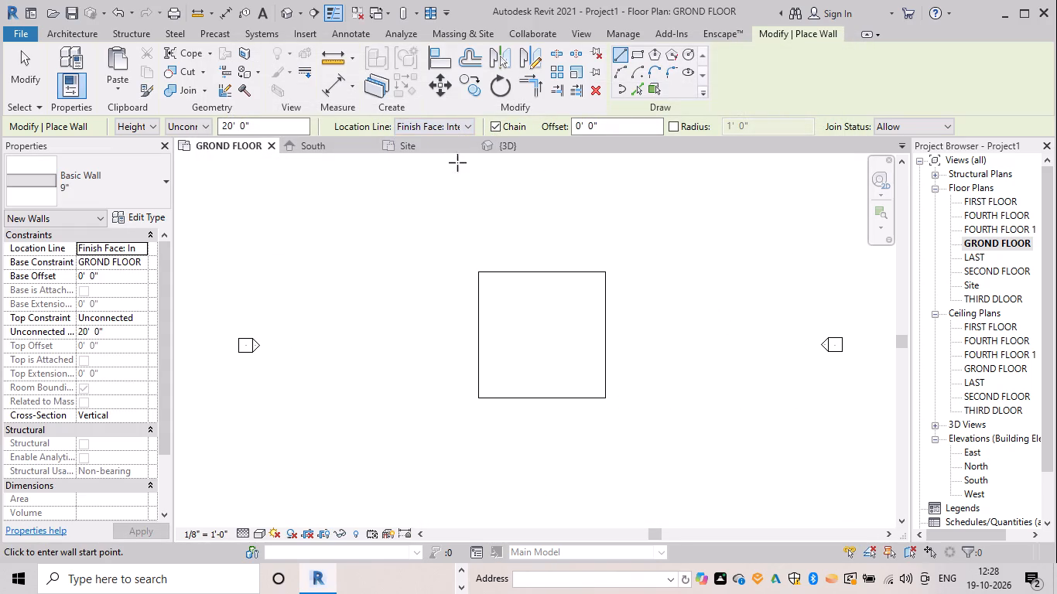
pyautogui.press('w')
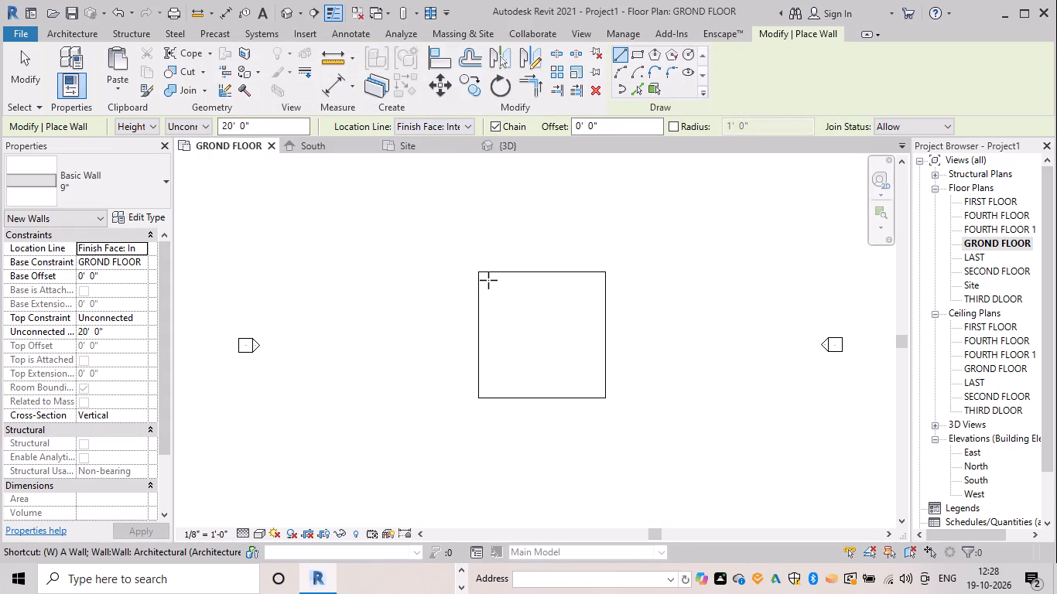
pyautogui.moveTo(477, 271); pyautogui.dragTo(491, 291)
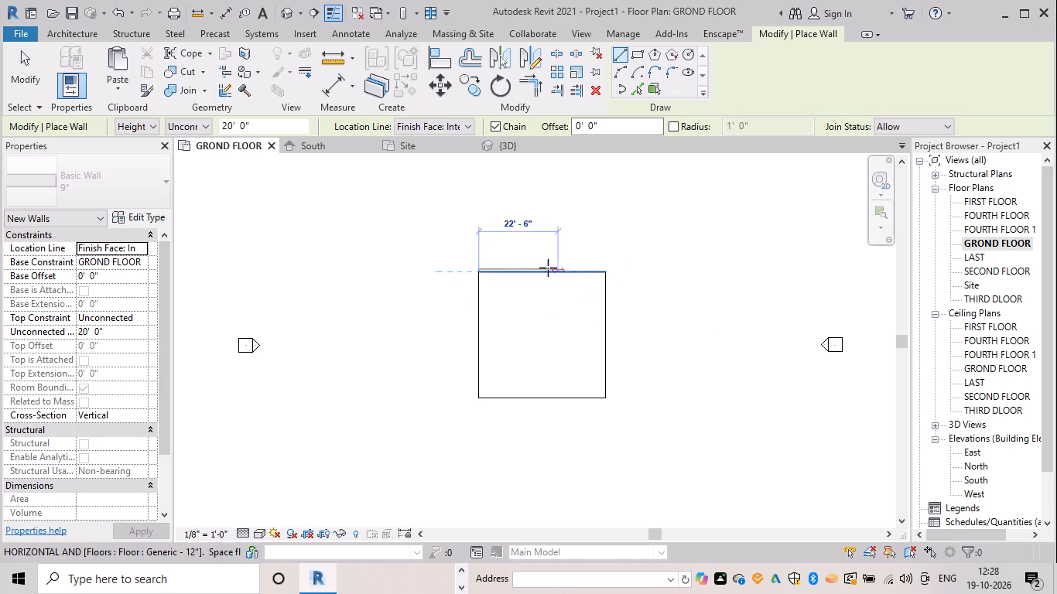
pyautogui.scroll(4, 620, 264)
pyautogui.press('space')
pyautogui.scroll(6, 580, 266)
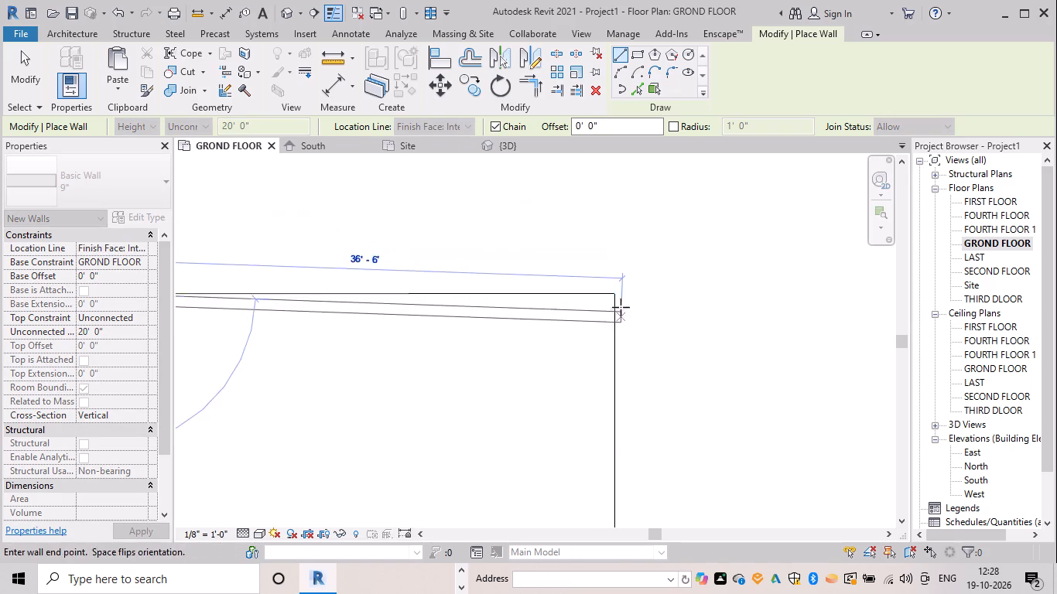
pyautogui.click(615, 295)
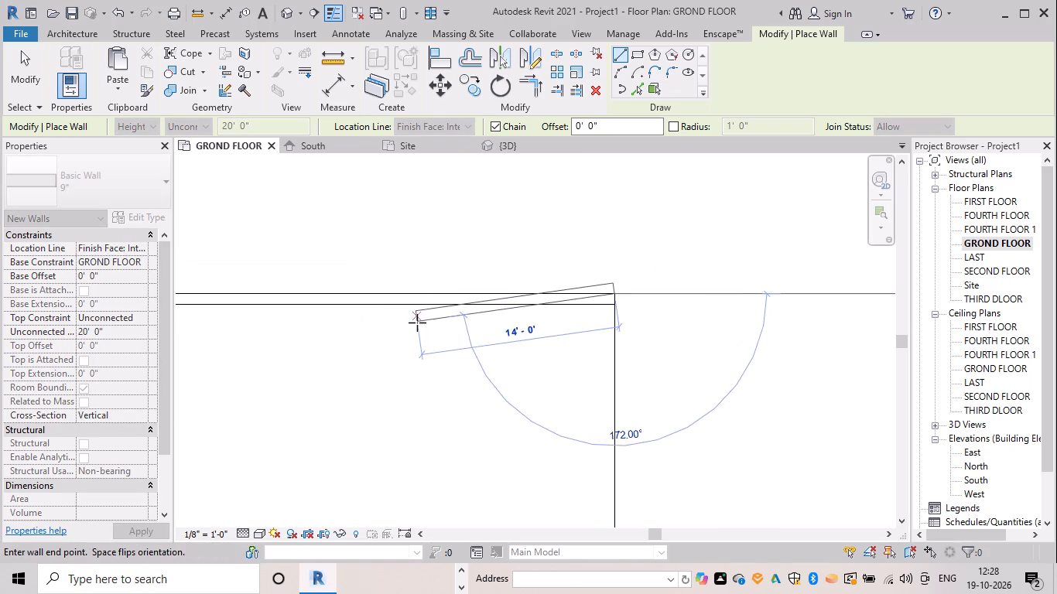
pyautogui.press('Escape')
pyautogui.scroll(-7, 491, 303)
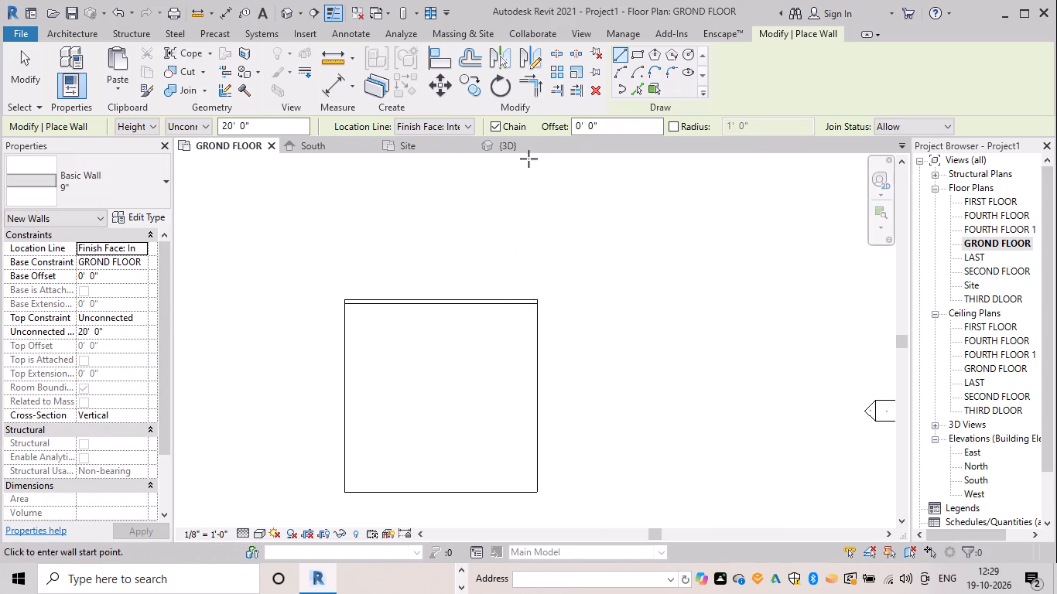
pyautogui.click(528, 151)
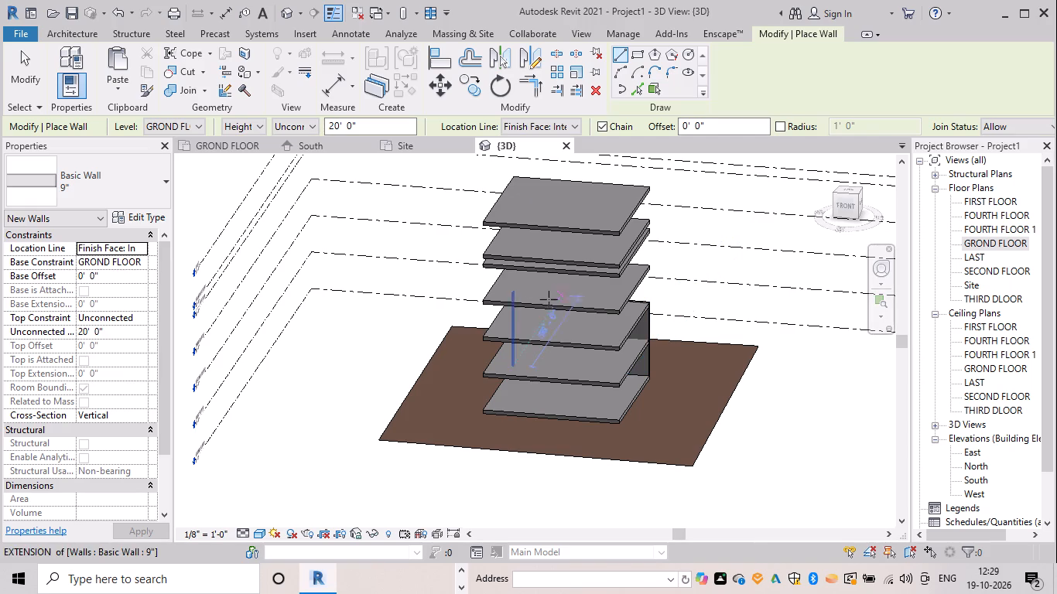
# In the GROND FLOOR plan, draw a 9" wall along the slab's west edge, flipped inward, from the southwest corner to the north wall.
pyautogui.click(239, 145)
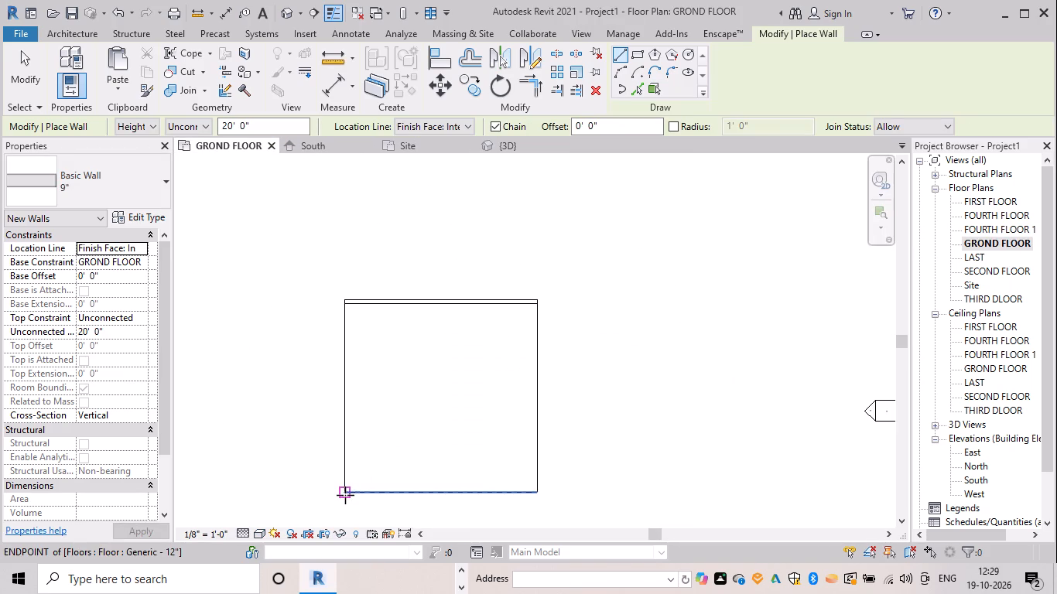
pyautogui.click(346, 495)
pyautogui.press('space')
pyautogui.scroll(5, 349, 318)
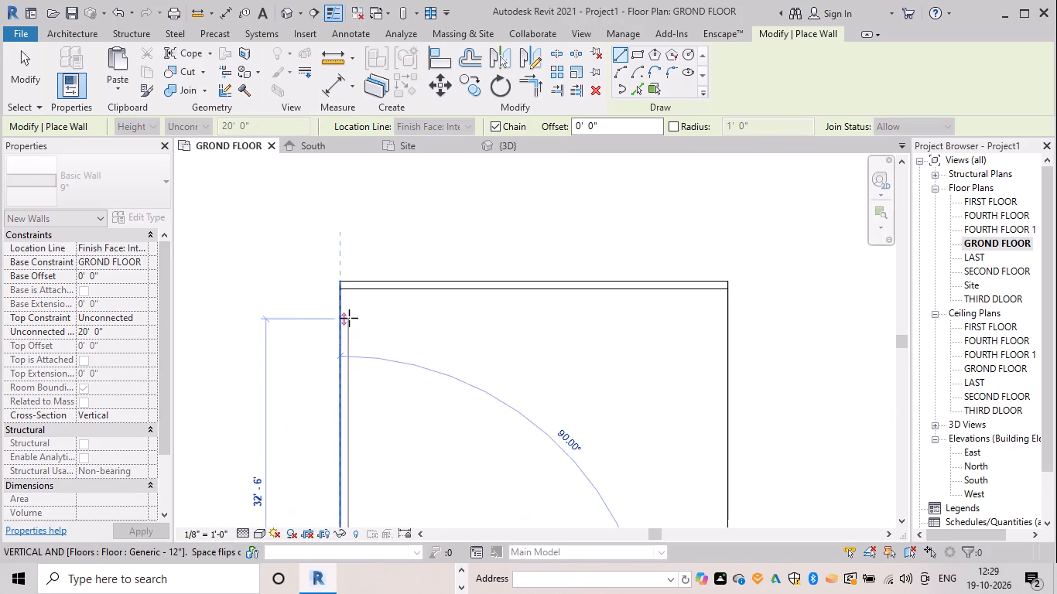
pyautogui.scroll(6, 350, 309)
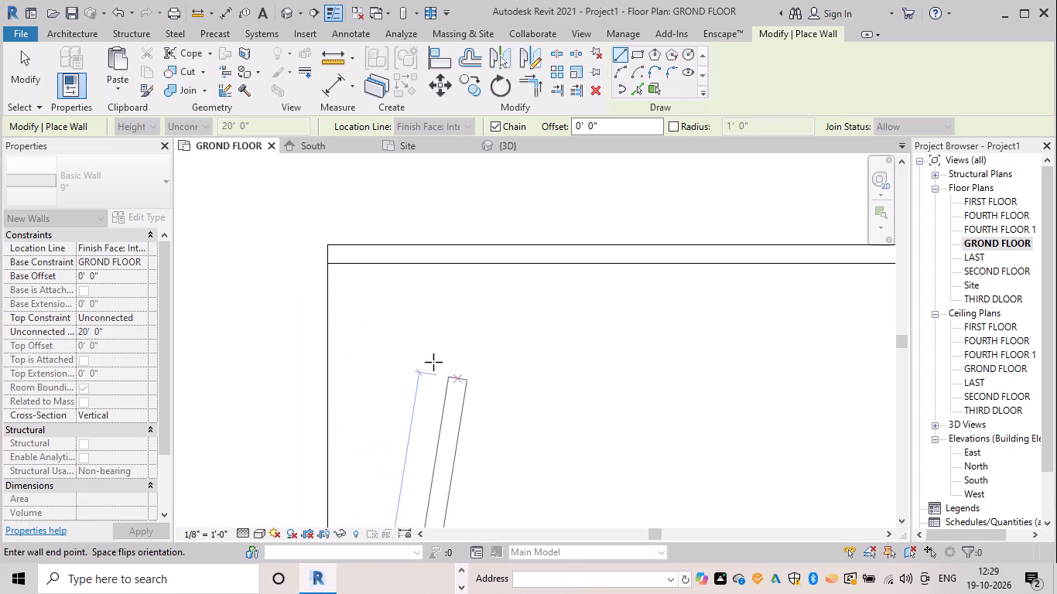
pyautogui.click(331, 265)
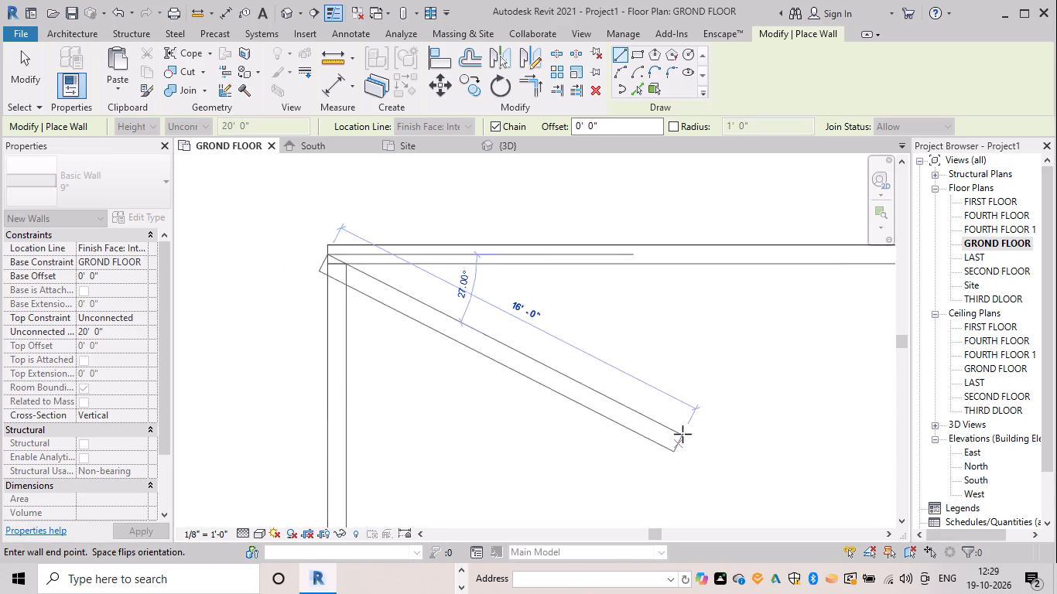
pyautogui.press('Escape')
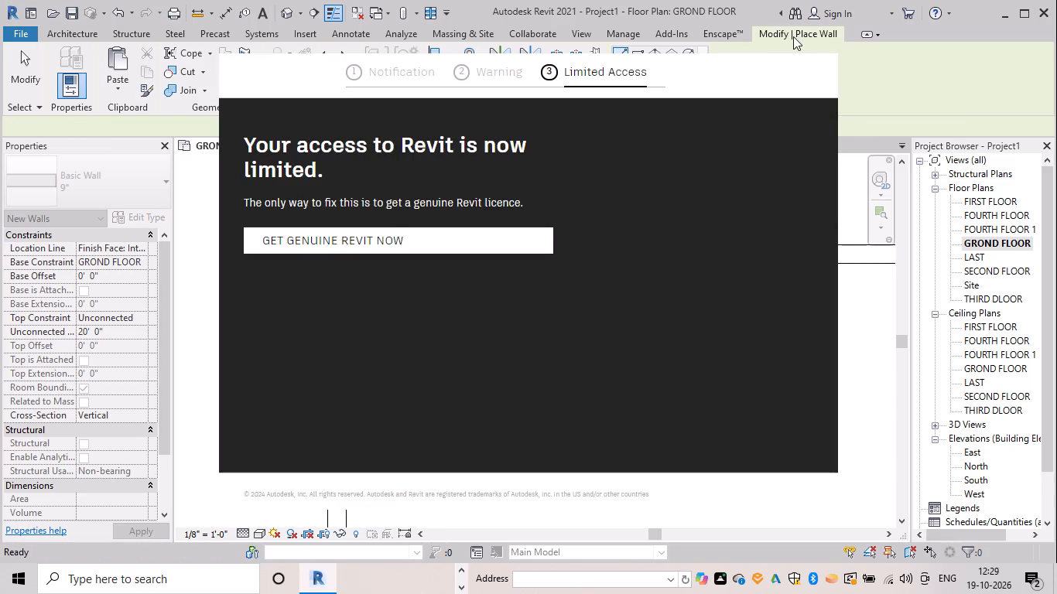
# Close the limited-access licence notice and leave the wall command.
pyautogui.click(799, 77)
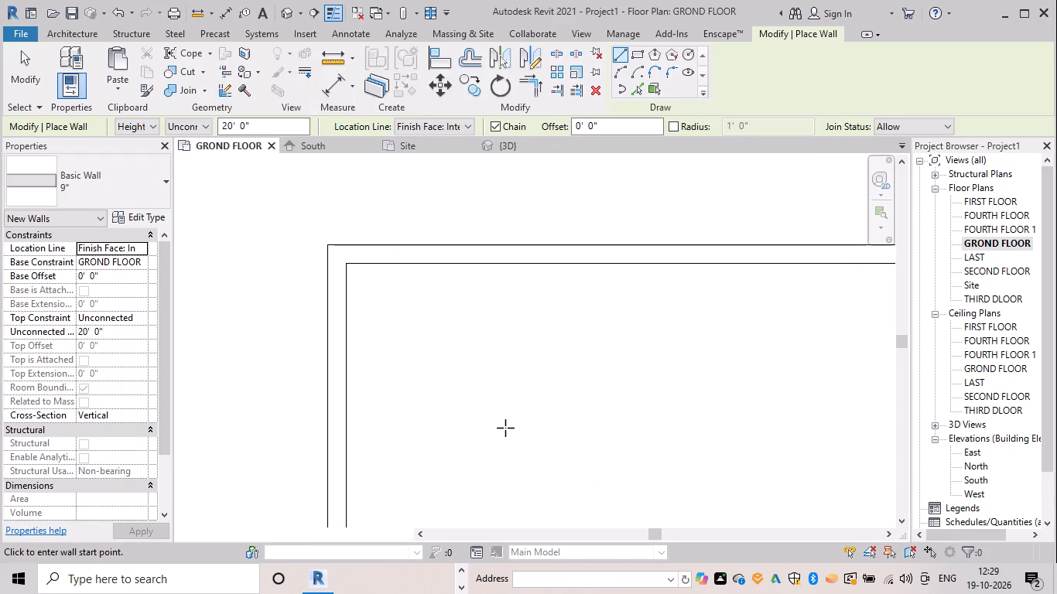
pyautogui.press('Escape')
pyautogui.press('Escape')
pyautogui.press('Escape')
# In the 3D view, select all 9" walls and set their top constraint to Up to level: FIRST FLOOR.
pyautogui.click(504, 143)
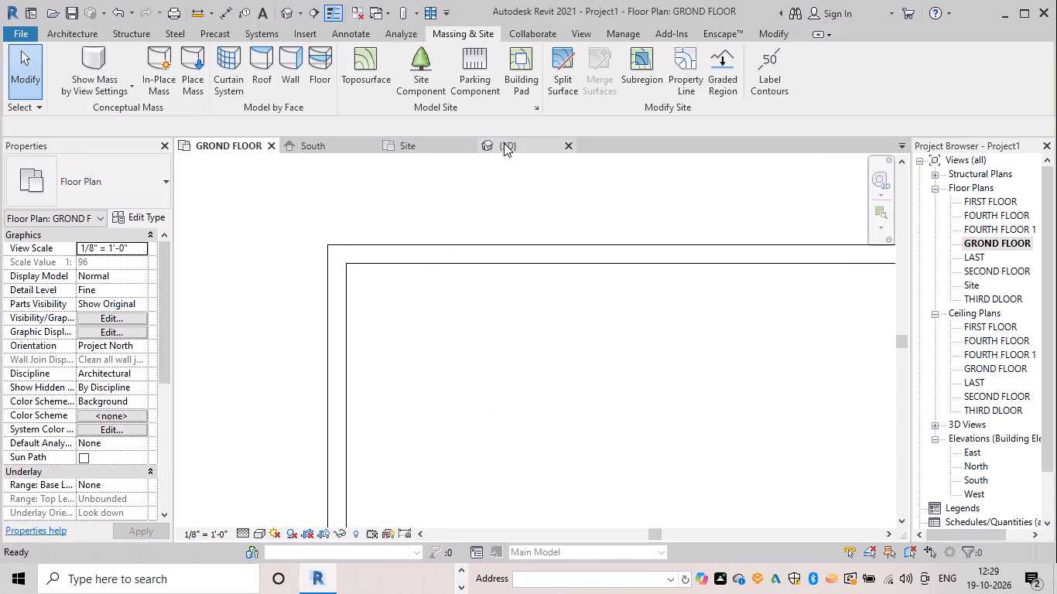
pyautogui.scroll(-4, 514, 302)
pyautogui.keyDown('shift'); pyautogui.moveTo(388, 373); pyautogui.dragTo(697, 387, button='middle'); pyautogui.keyUp('shift')
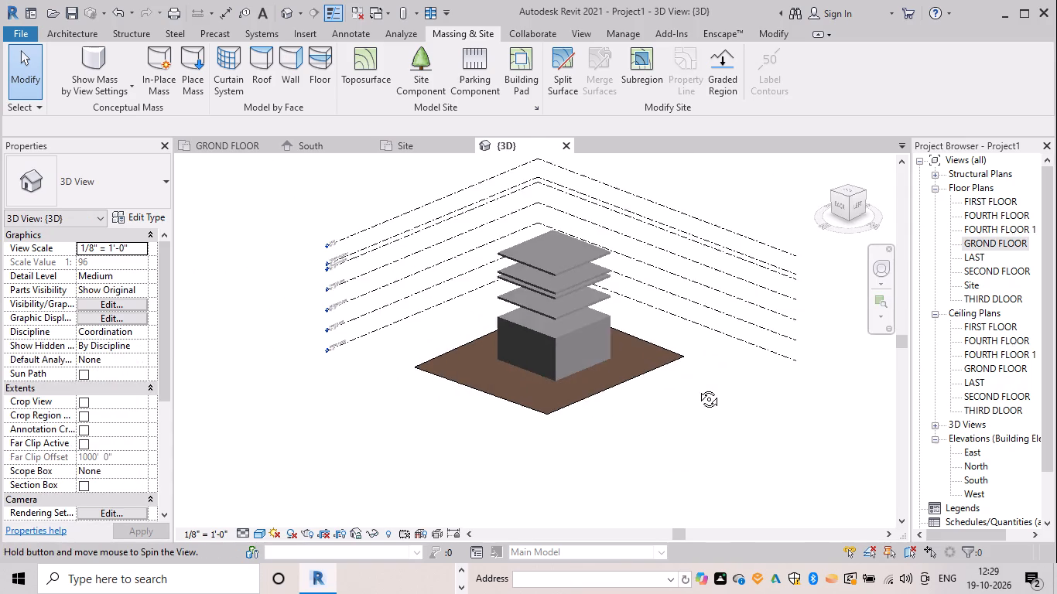
pyautogui.scroll(4, 534, 332)
pyautogui.click(564, 343)
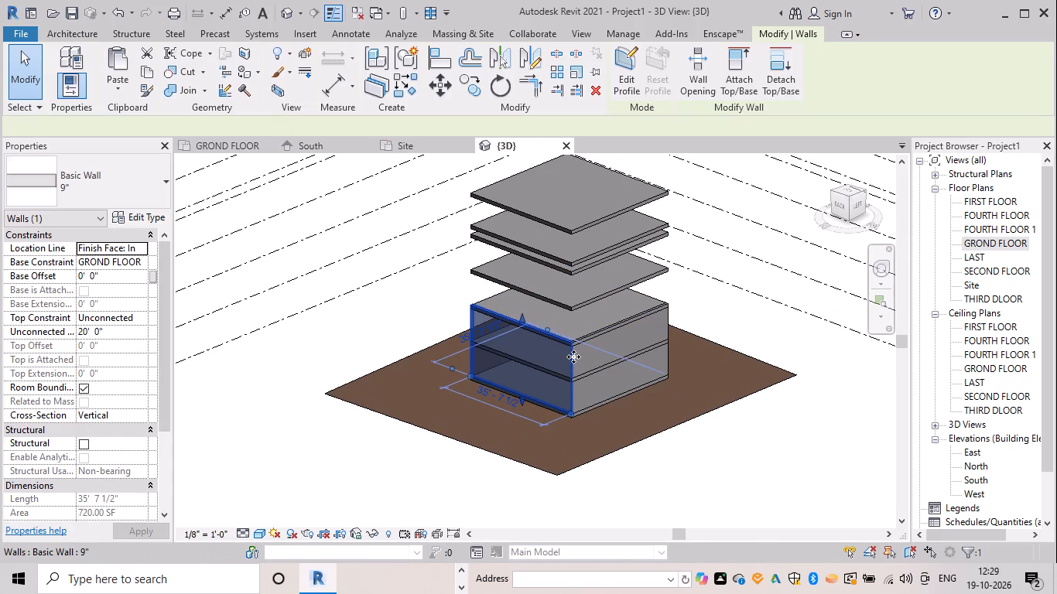
pyautogui.write('SA')
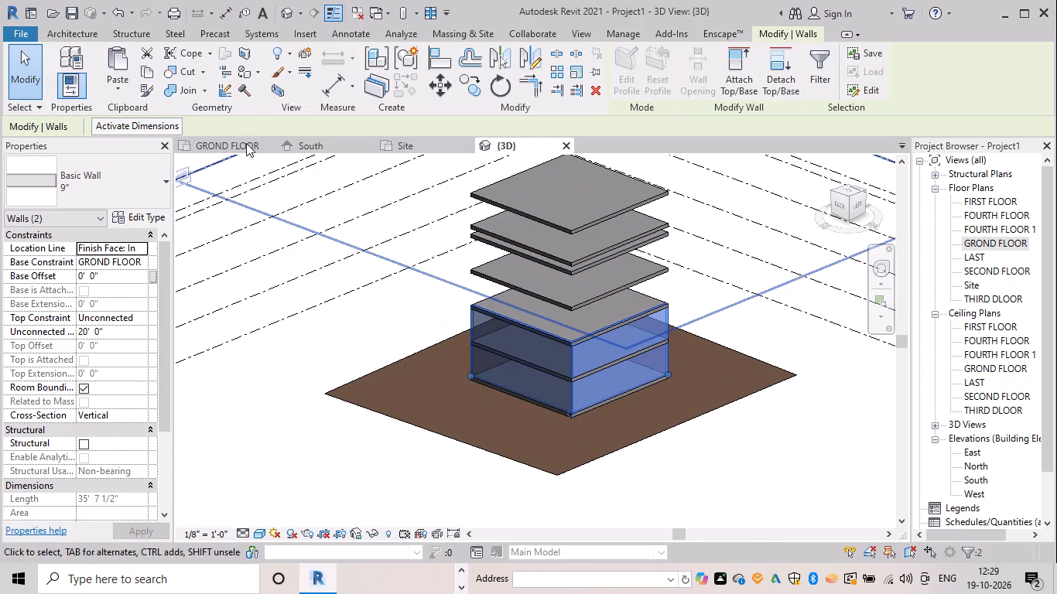
pyautogui.click(142, 321)
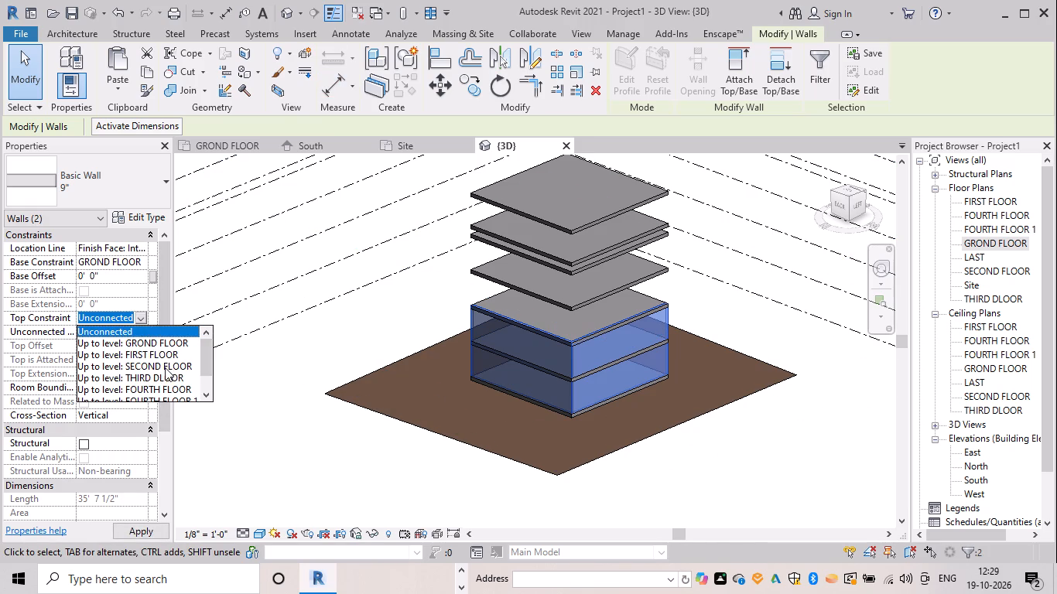
pyautogui.keyDown('ctrl'); pyautogui.moveTo(165, 336); pyautogui.dragTo(183, 389); pyautogui.keyUp('ctrl')
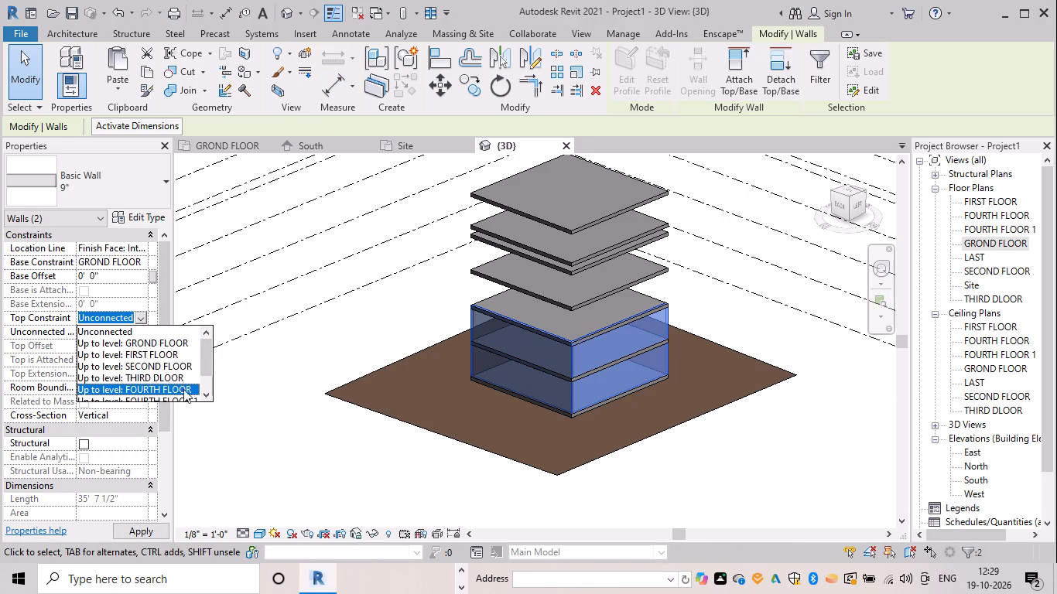
pyautogui.keyDown('ctrl'); pyautogui.moveTo(183, 389); pyautogui.dragTo(188, 353); pyautogui.keyUp('ctrl')
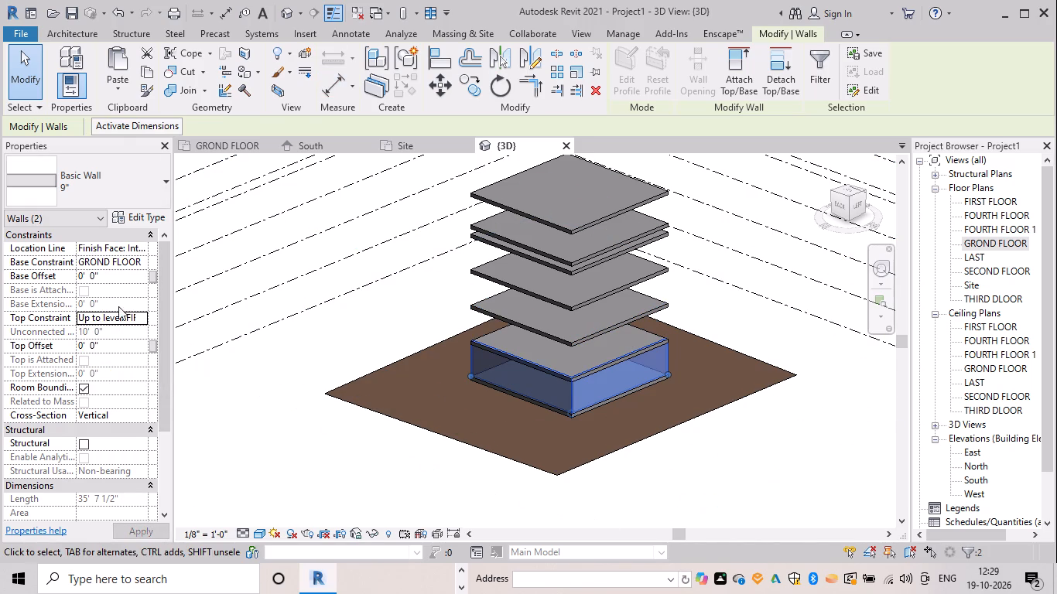
# Raise the top constraint of both walls to Up to level: SECOND FLOOR, then to Up to level: THIRD DLOOR.
pyautogui.click(135, 316)
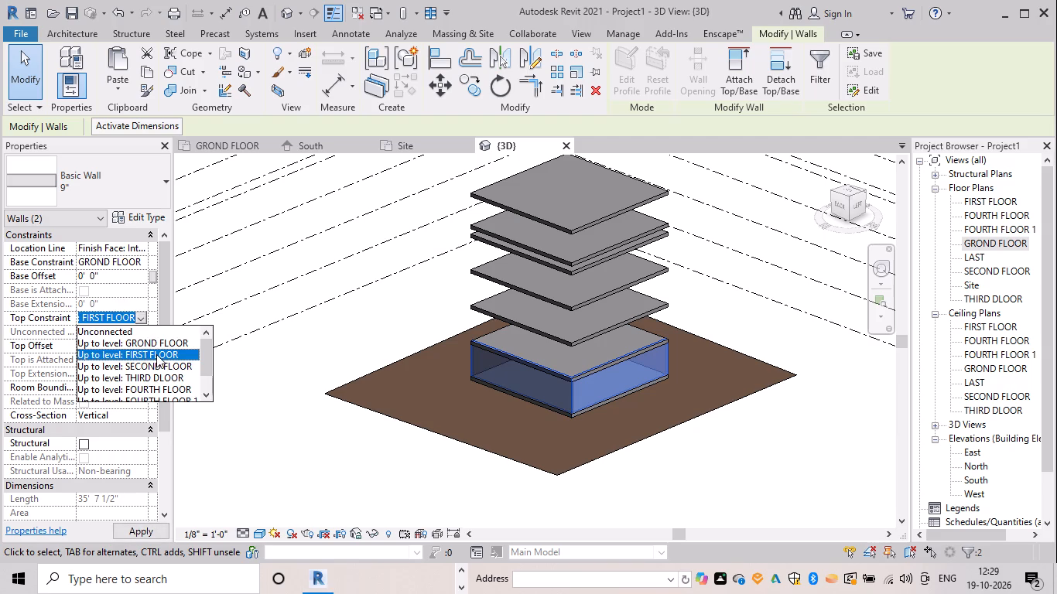
pyautogui.keyDown('ctrl'); pyautogui.click(164, 360); pyautogui.keyUp('ctrl')
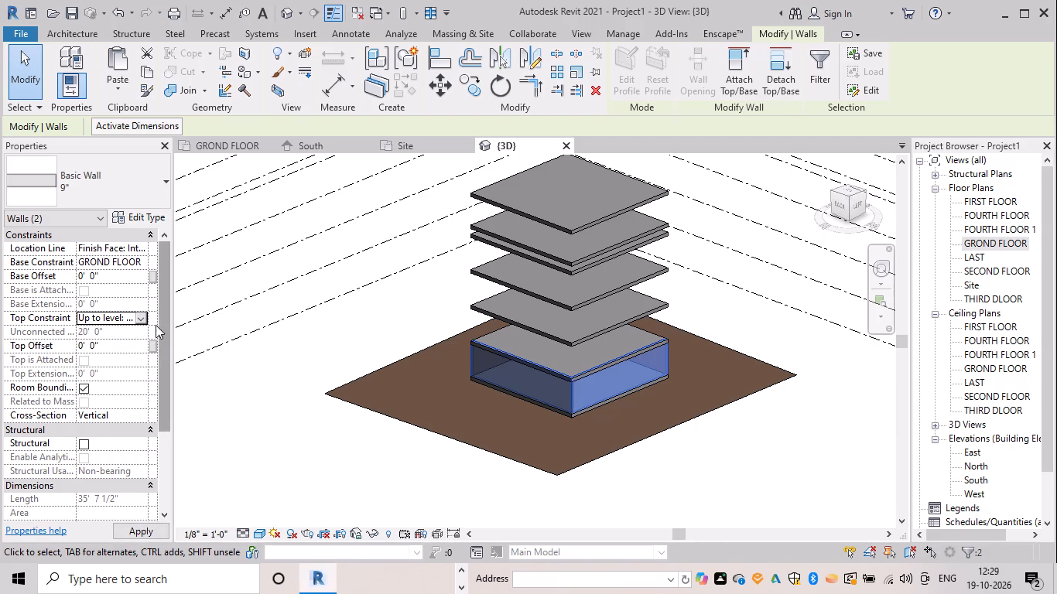
pyautogui.keyDown('ctrl'); pyautogui.click(138, 319); pyautogui.keyUp('ctrl')
pyautogui.keyDown('ctrl'); pyautogui.click(152, 373); pyautogui.keyUp('ctrl')
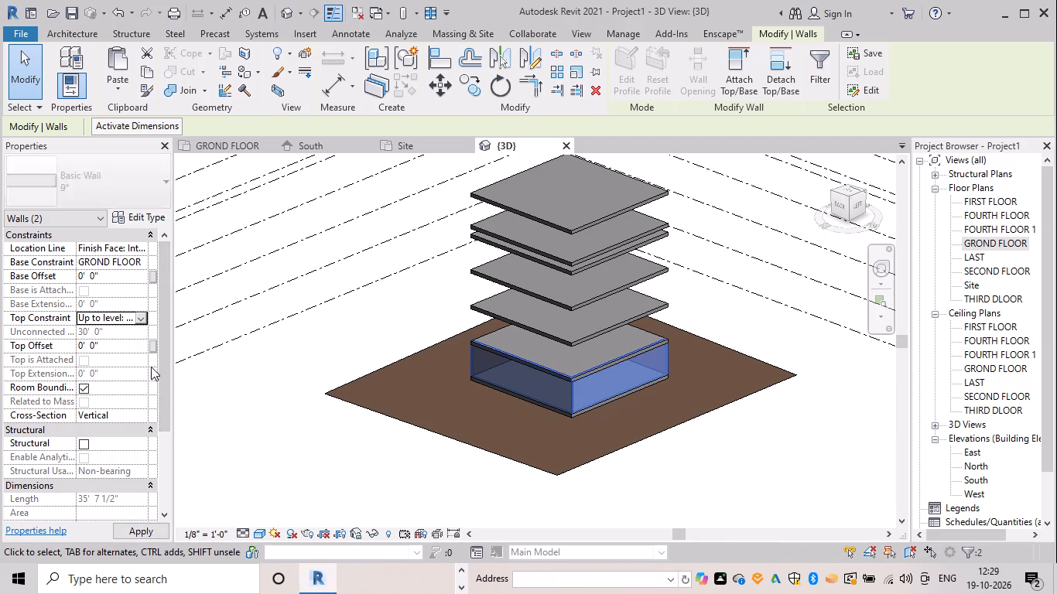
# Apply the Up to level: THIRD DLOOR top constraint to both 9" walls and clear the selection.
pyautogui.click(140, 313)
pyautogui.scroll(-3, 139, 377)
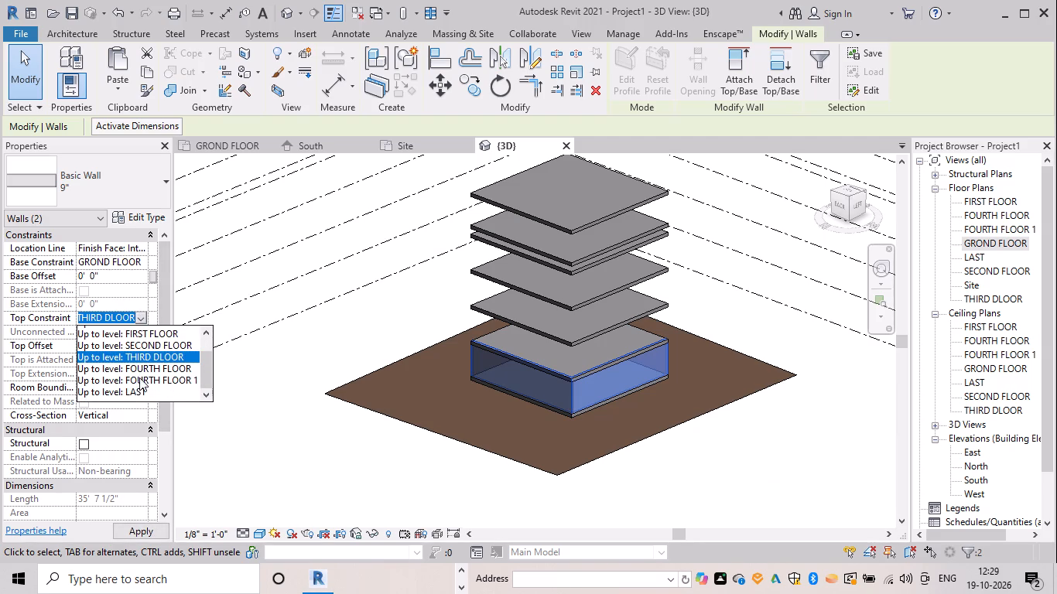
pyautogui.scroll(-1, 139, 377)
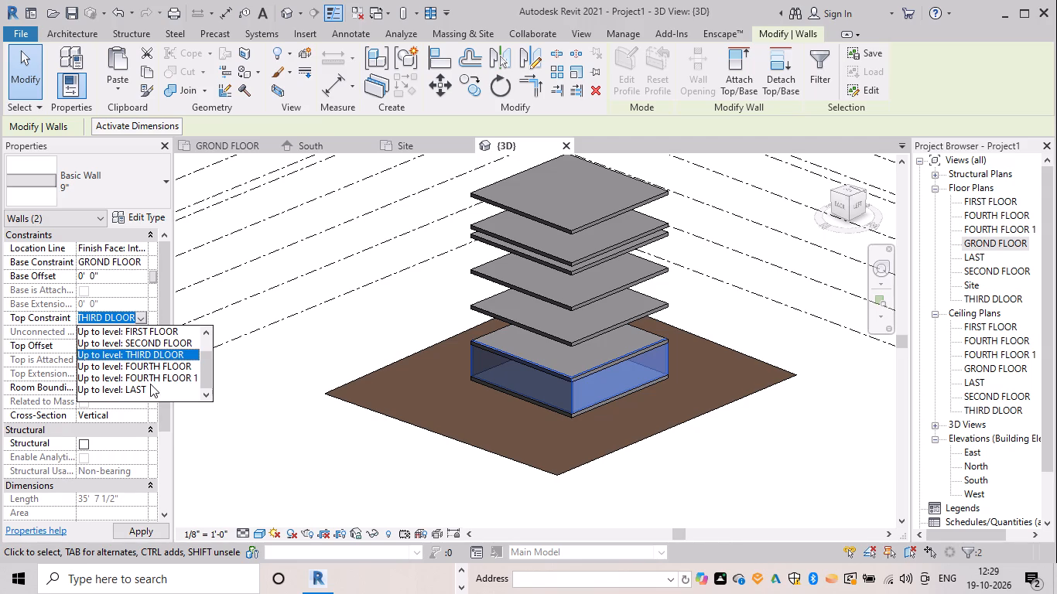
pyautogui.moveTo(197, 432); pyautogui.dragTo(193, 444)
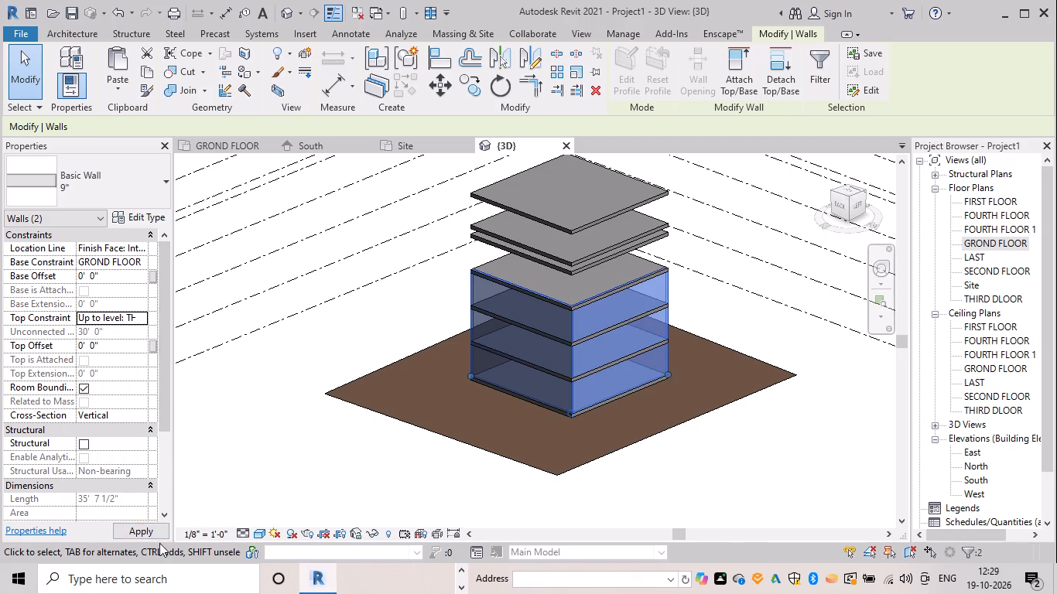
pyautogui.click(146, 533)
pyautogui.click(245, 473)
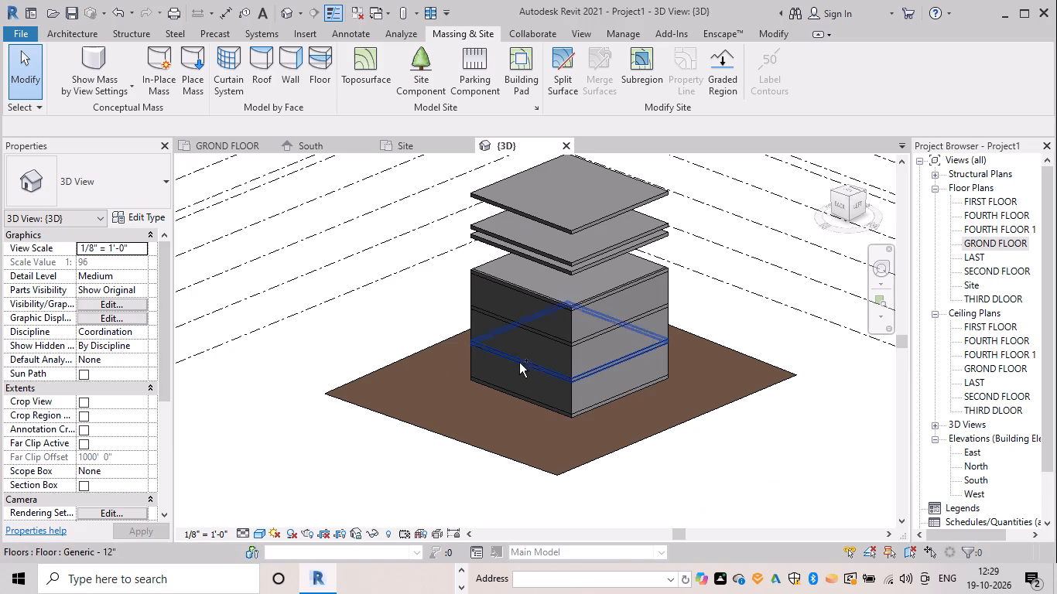
# Select both 9" walls and set their top constraint to Up to level: FOURTH FLOOR.
pyautogui.keyDown('ctrl'); pyautogui.click(571, 375); pyautogui.keyUp('ctrl')
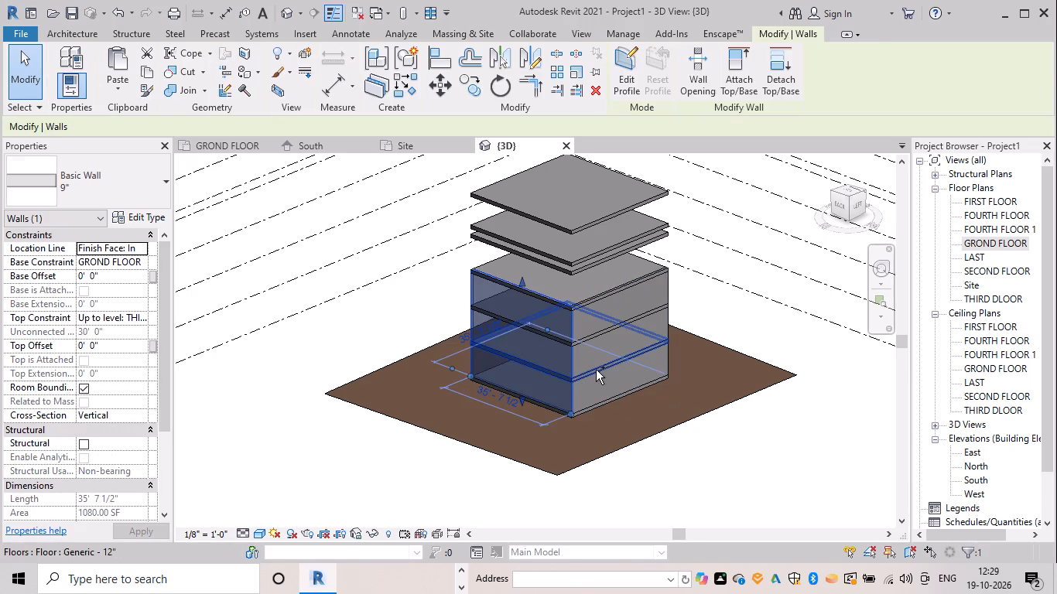
pyautogui.keyDown('ctrl'); pyautogui.click(596, 370); pyautogui.keyUp('ctrl')
pyautogui.keyDown('ctrl'); pyautogui.click(574, 387); pyautogui.keyUp('ctrl')
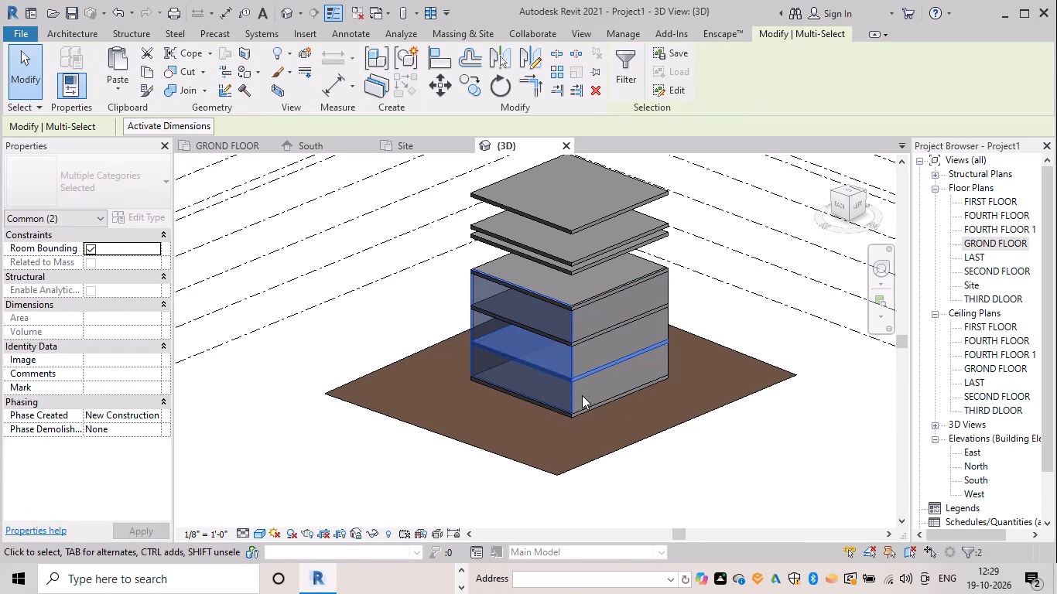
pyautogui.press('Escape')
pyautogui.keyDown('ctrl'); pyautogui.click(567, 401); pyautogui.keyUp('ctrl')
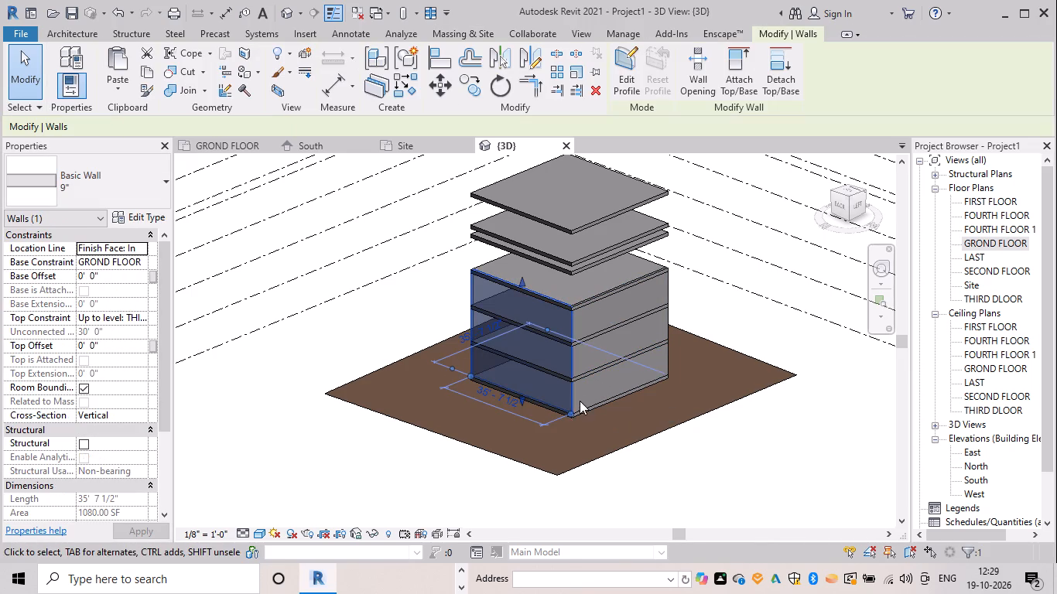
pyautogui.click(665, 369)
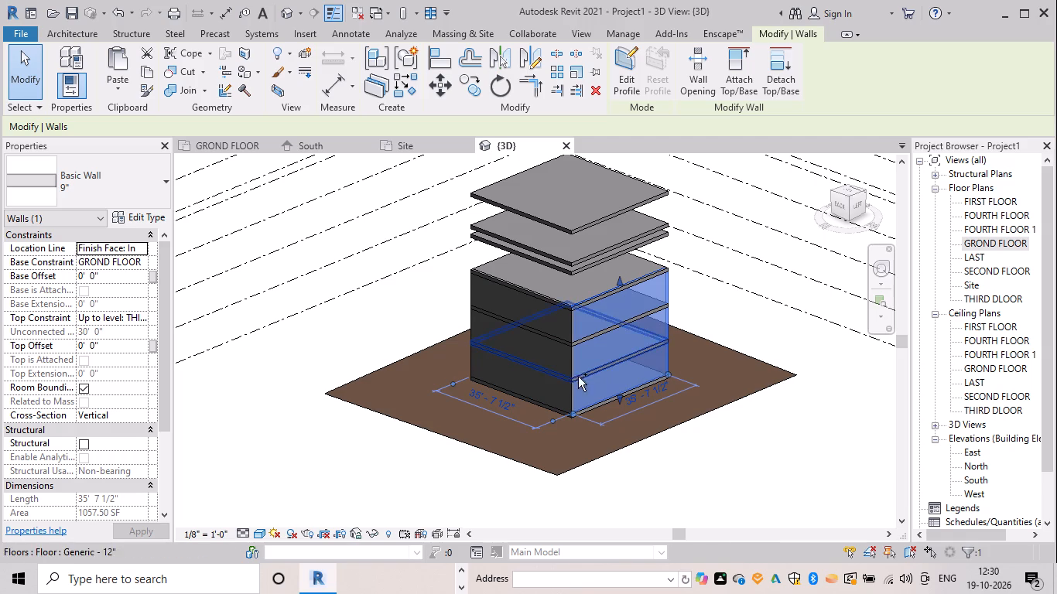
pyautogui.keyDown('ctrl'); pyautogui.click(571, 393); pyautogui.keyUp('ctrl')
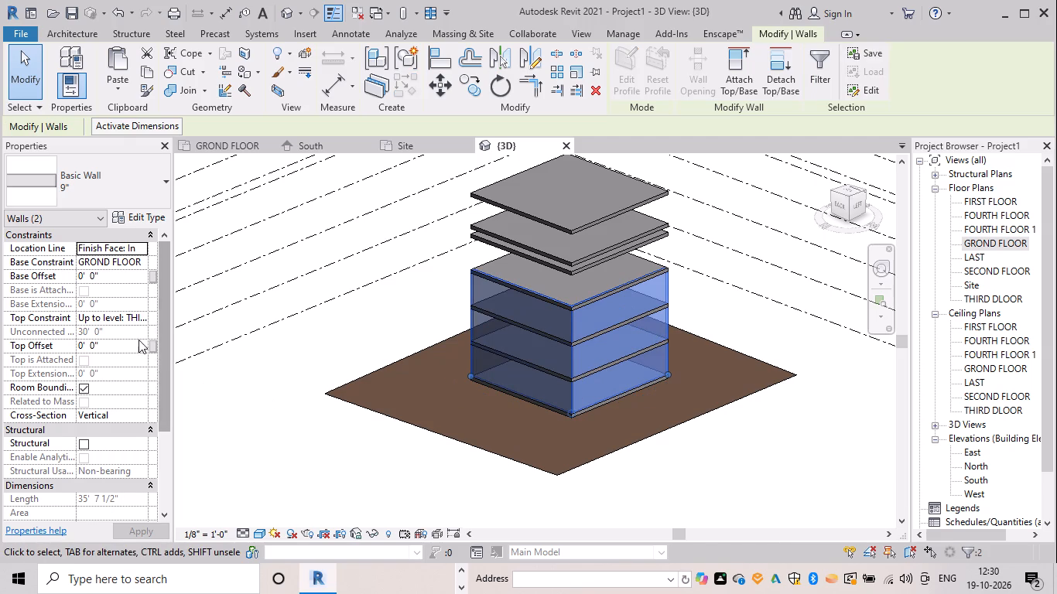
pyautogui.click(145, 318)
pyautogui.click(169, 387)
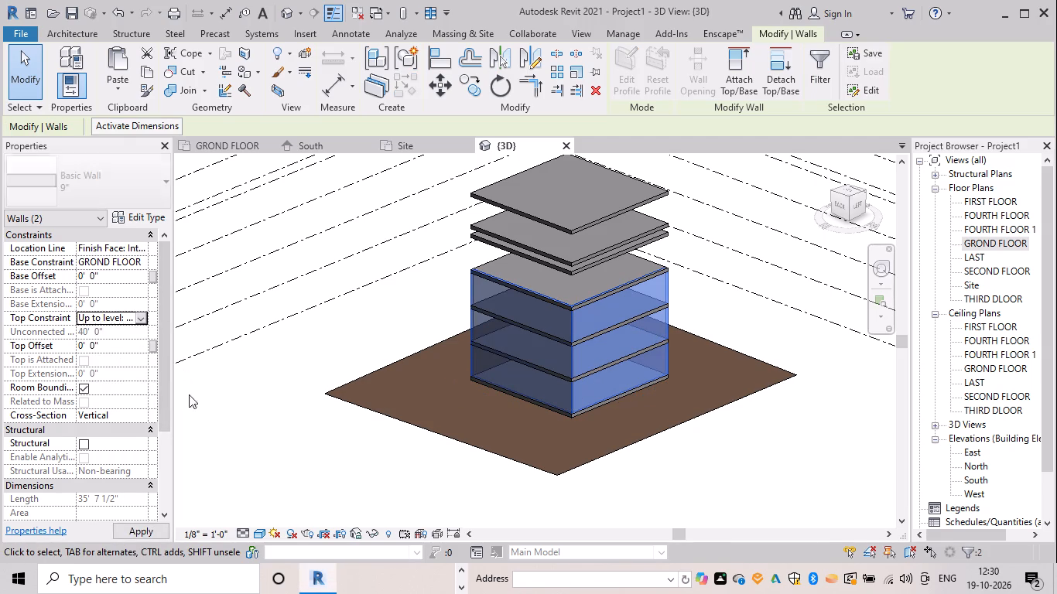
pyautogui.press('Escape')
# Examine the raised walls against the stacked slabs from the front and open sides of the 3D model.
pyautogui.scroll(-6, 638, 364)
pyautogui.keyDown('shift'); pyautogui.moveTo(782, 405); pyautogui.dragTo(572, 354, button='middle'); pyautogui.keyUp('shift')
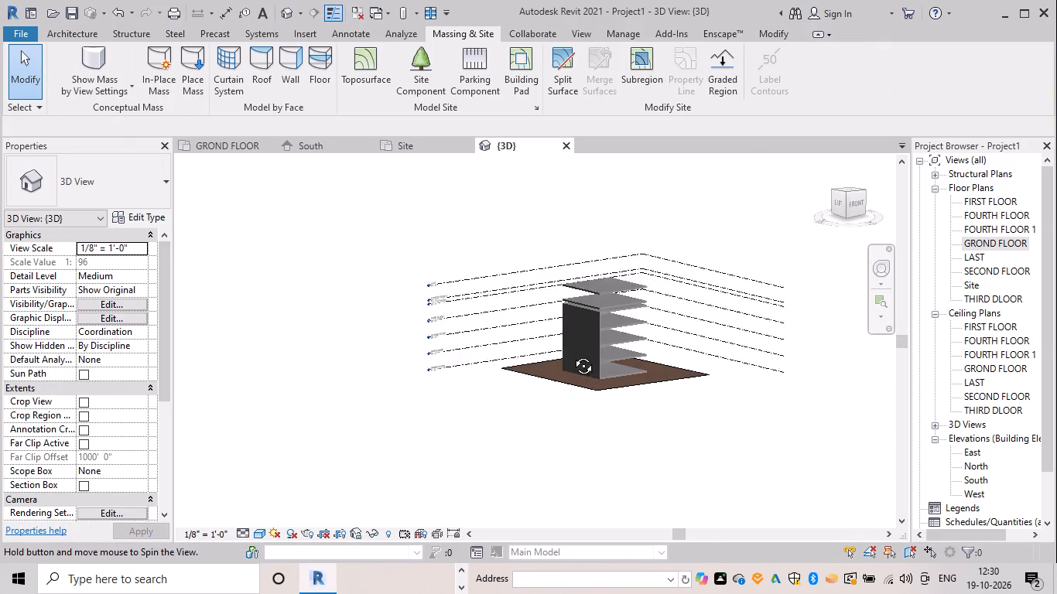
pyautogui.keyDown('shift'); pyautogui.moveTo(572, 354); pyautogui.dragTo(563, 353, button='middle'); pyautogui.keyUp('shift')
pyautogui.scroll(5, 584, 328)
pyautogui.keyDown('shift'); pyautogui.scroll(1, 641, 333); pyautogui.keyUp('shift')
pyautogui.keyDown('shift'); pyautogui.moveTo(641, 333); pyautogui.dragTo(556, 316, button='middle'); pyautogui.keyUp('shift')
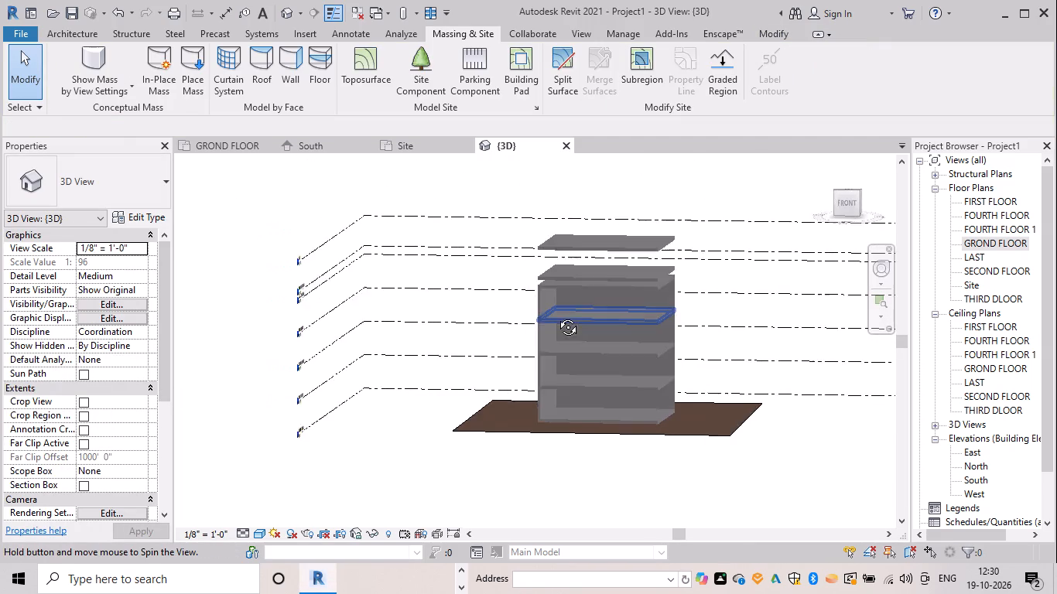
pyautogui.keyDown('shift'); pyautogui.moveTo(556, 316); pyautogui.dragTo(545, 319, button='middle'); pyautogui.keyUp('shift')
pyautogui.scroll(1, 665, 337)
pyautogui.moveTo(665, 337); pyautogui.dragTo(649, 337, button='middle')
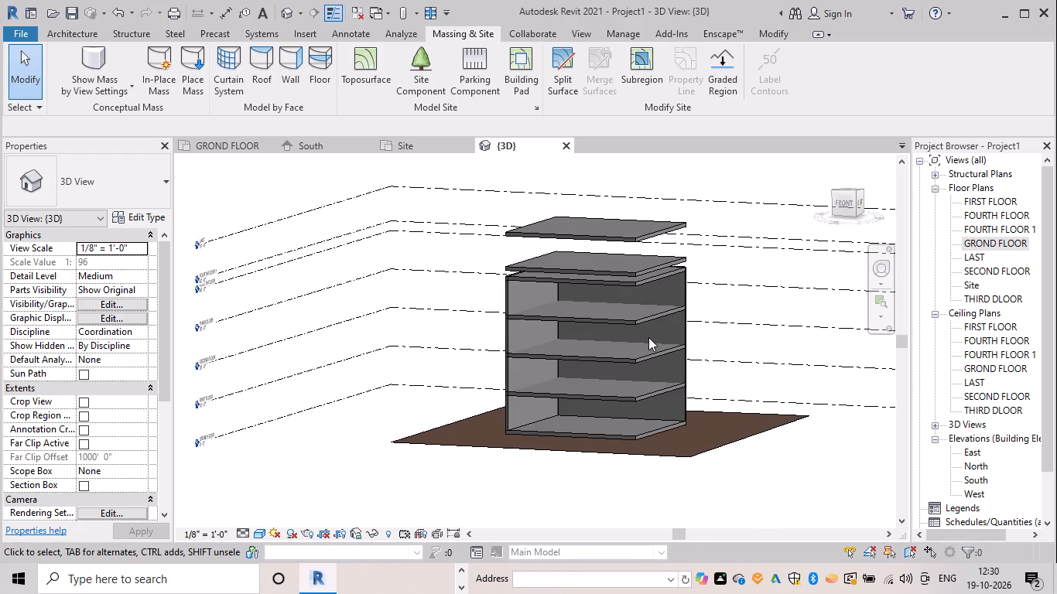
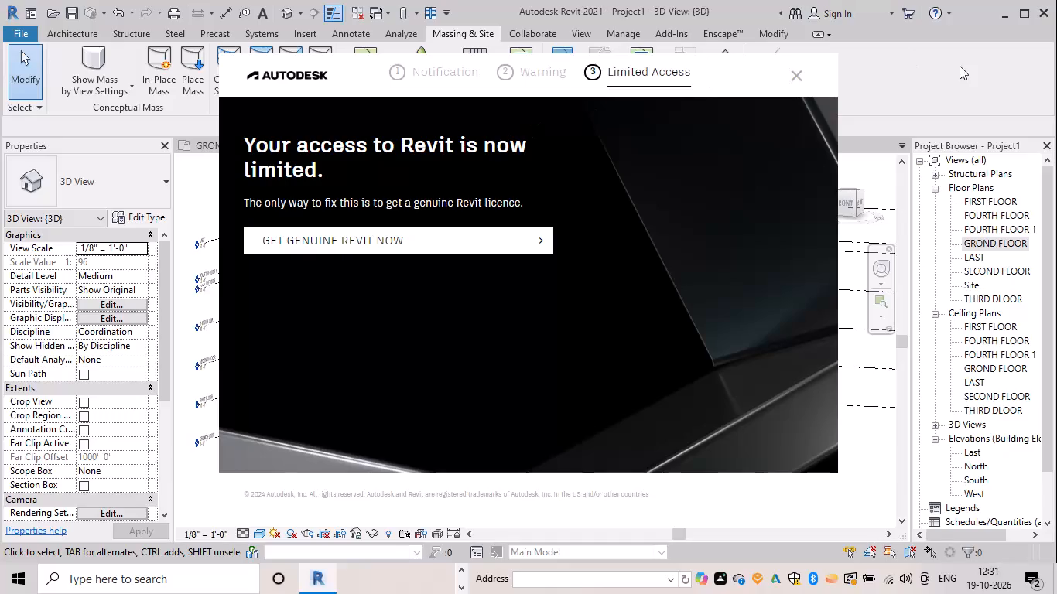
# Close the Autodesk limited-access licence notice covering the 3D view.
pyautogui.click(795, 70)
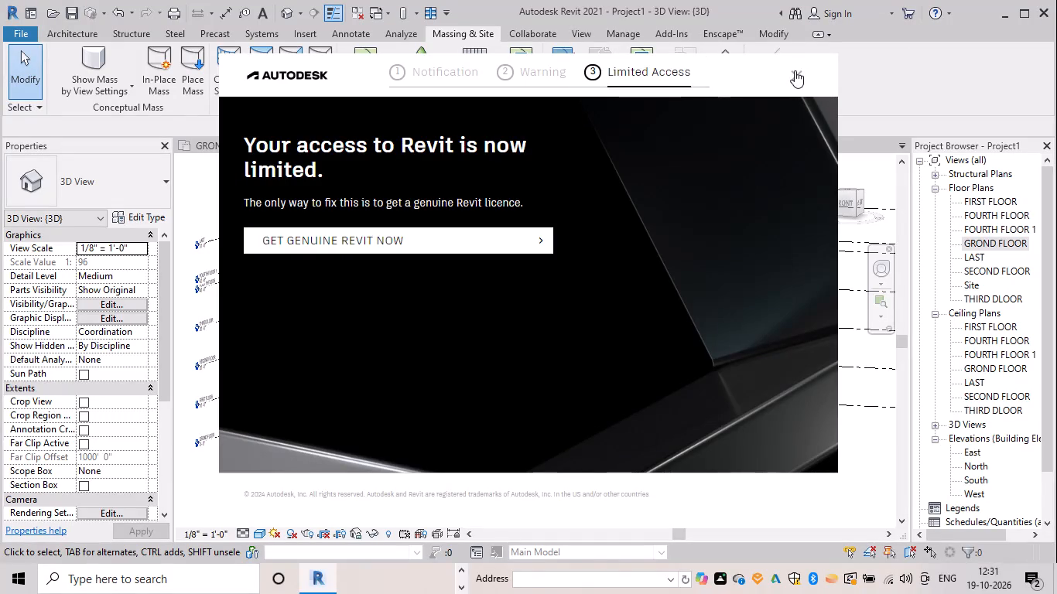
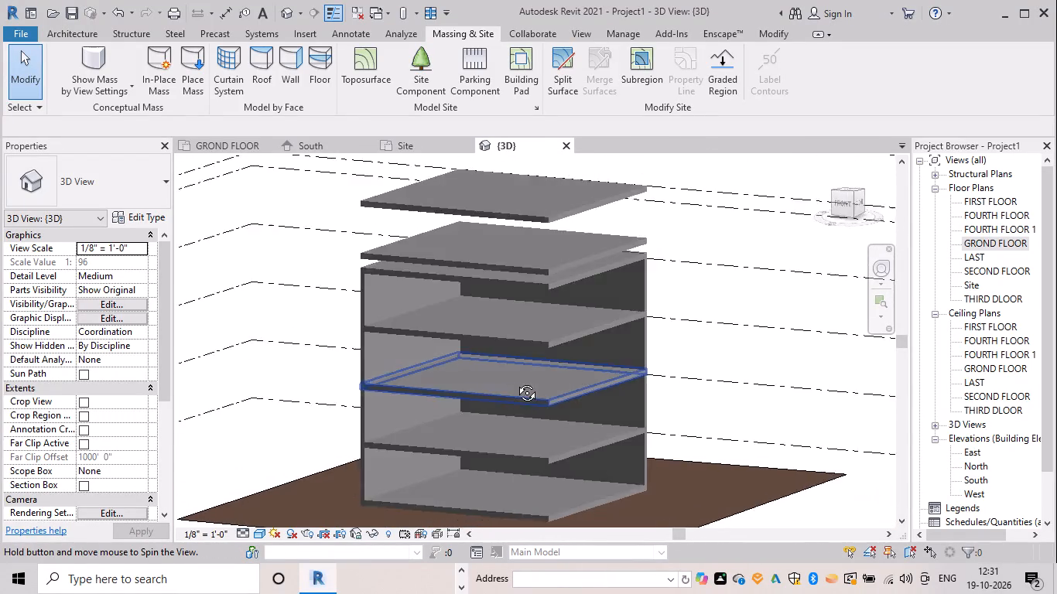
# In the FIRST FLOOR plan, draw a 9" wall about 6' 10 1/2" long along the slab's south edge, starting at the west wall.
pyautogui.keyDown('shift'); pyautogui.moveTo(515, 381); pyautogui.dragTo(542, 377, button='middle'); pyautogui.keyUp('shift')
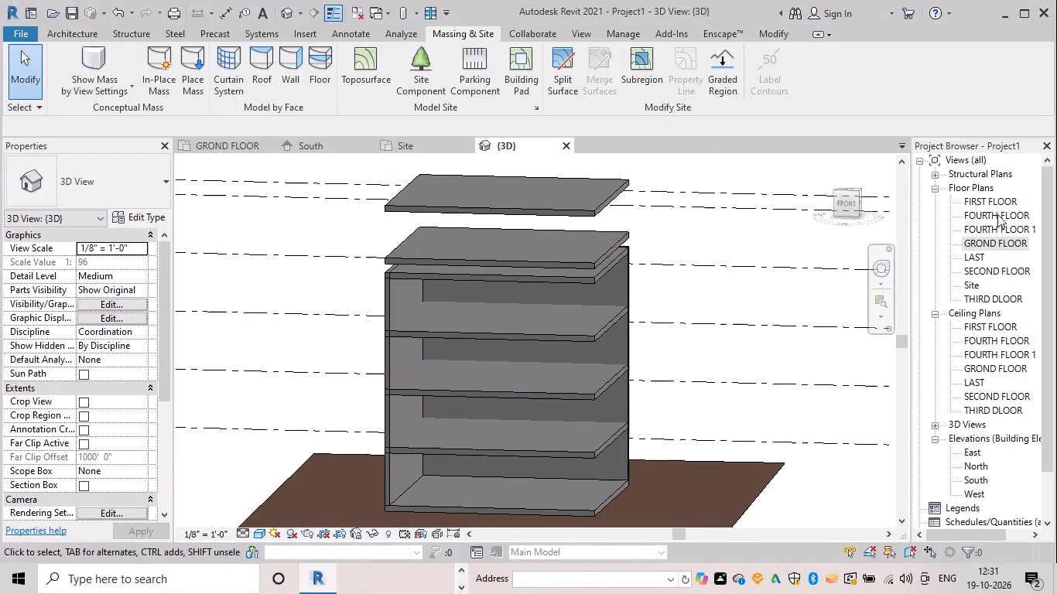
pyautogui.doubleClick(1004, 203)
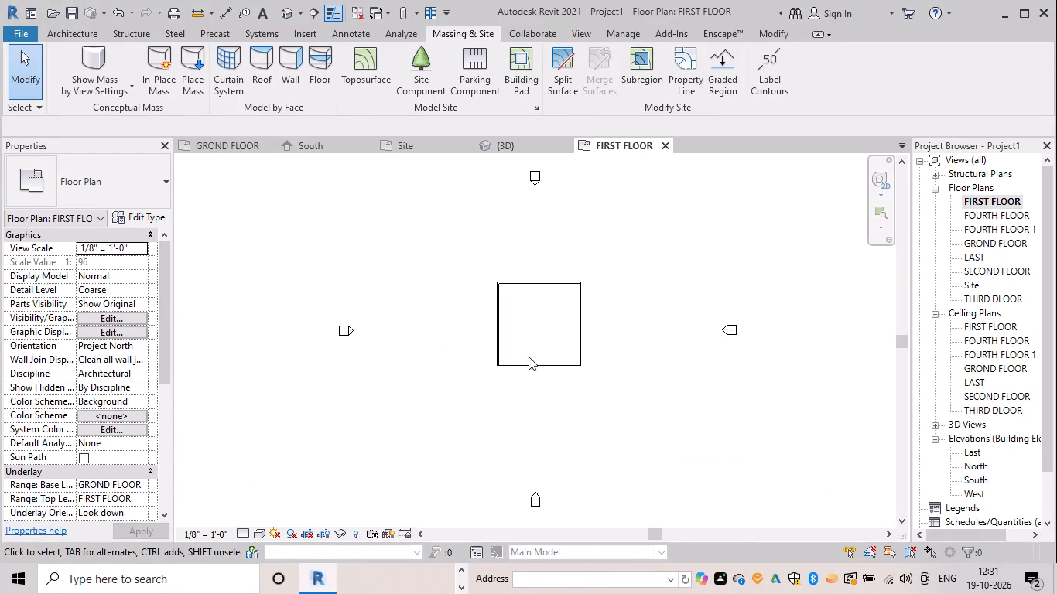
pyautogui.write('WQ')
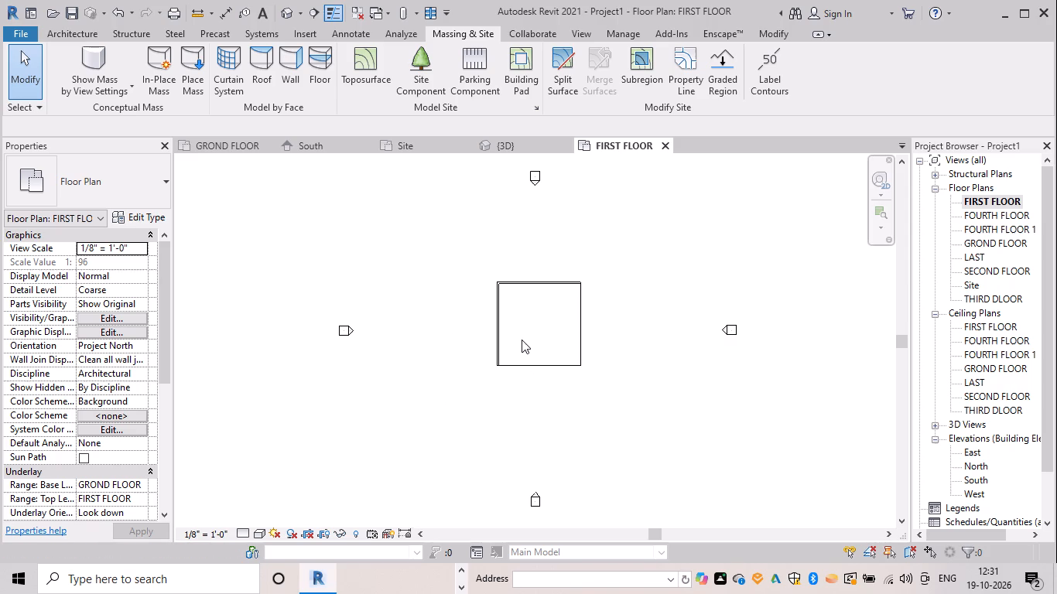
pyautogui.press('Escape')
pyautogui.press('w')
pyautogui.press('a')
pyautogui.scroll(6, 503, 360)
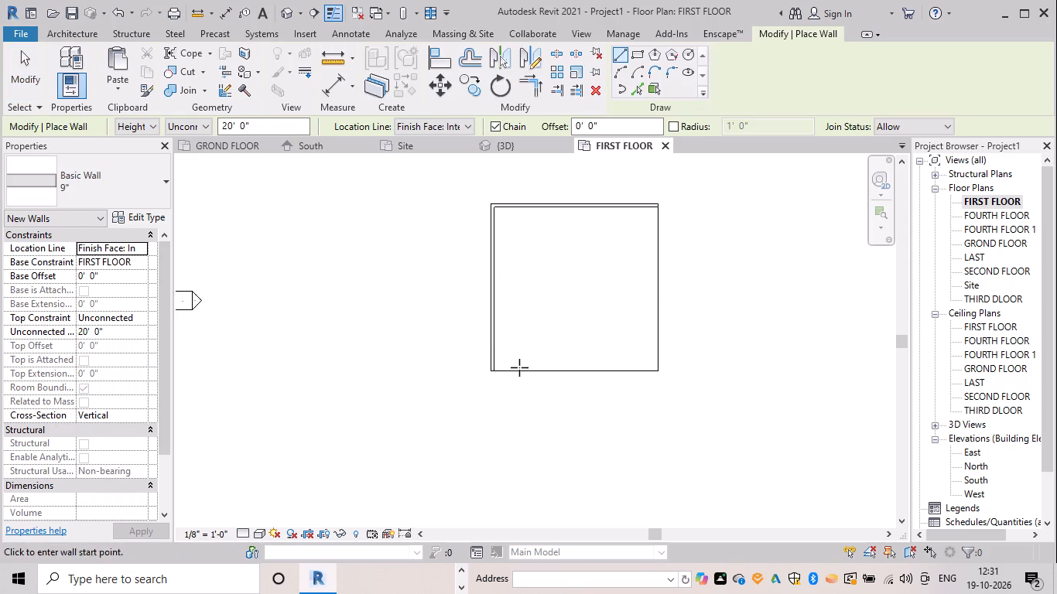
pyautogui.scroll(4, 519, 367)
pyautogui.press('space')
pyautogui.click(471, 370)
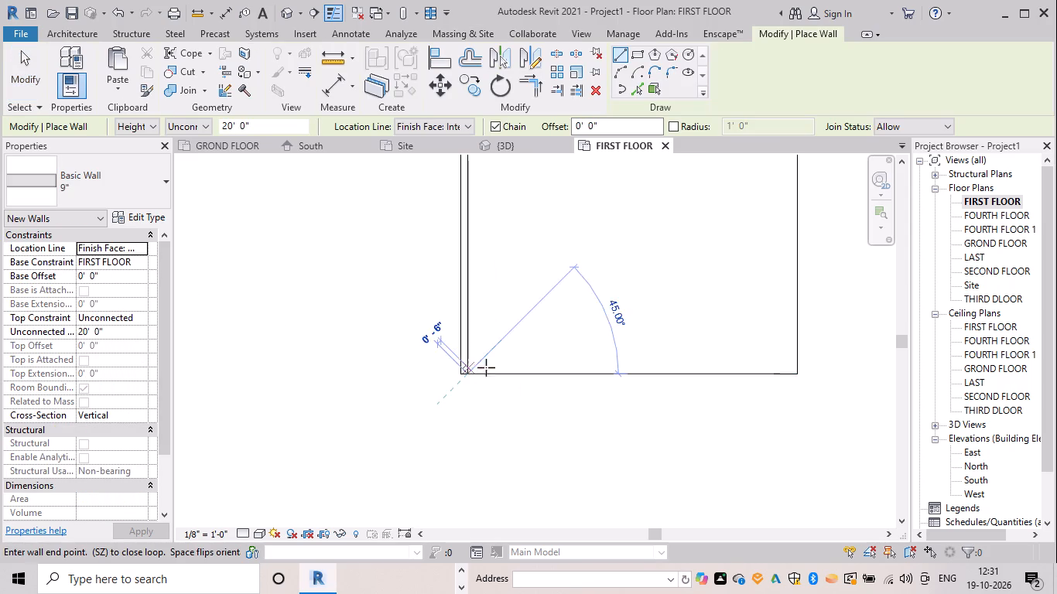
pyautogui.click(526, 374)
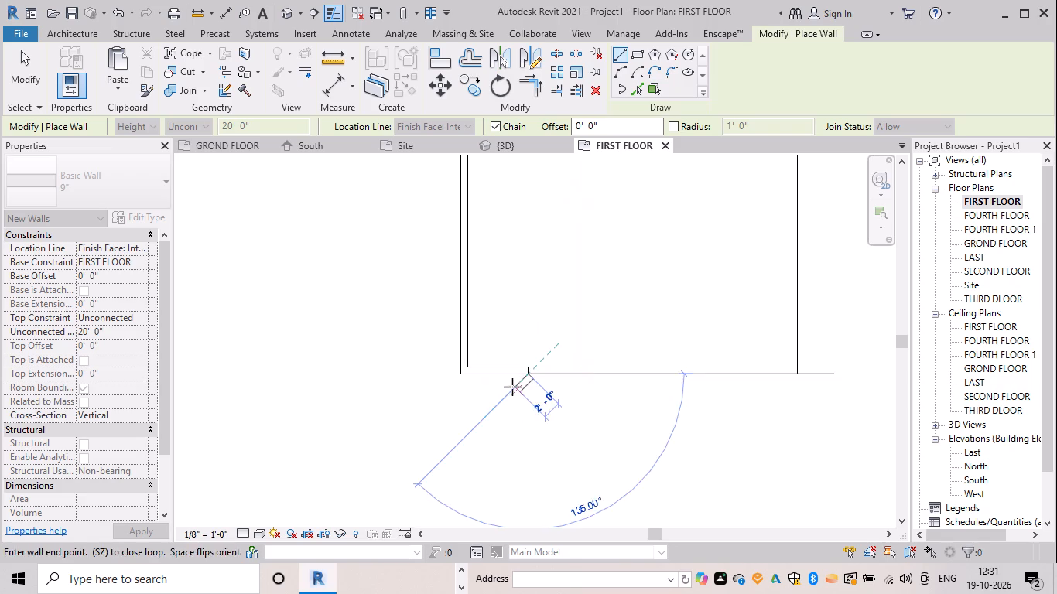
pyautogui.press('Escape')
pyautogui.press('Escape')
pyautogui.press('Escape')
# Constrain the top of the short south wall up to level SECOND FLOOR and check it in the 3D view.
pyautogui.click(511, 377)
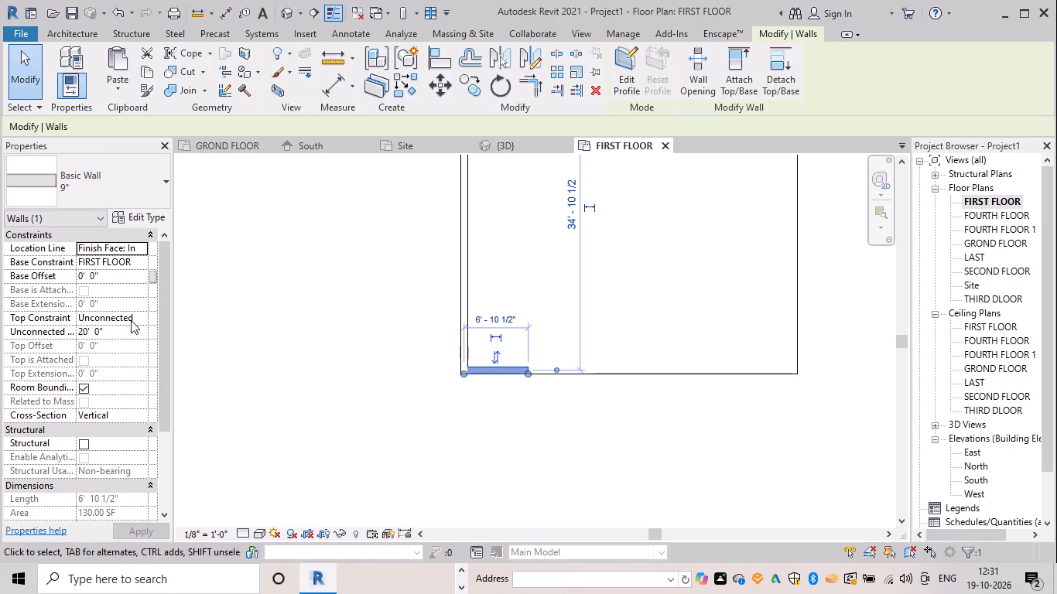
pyautogui.click(142, 312)
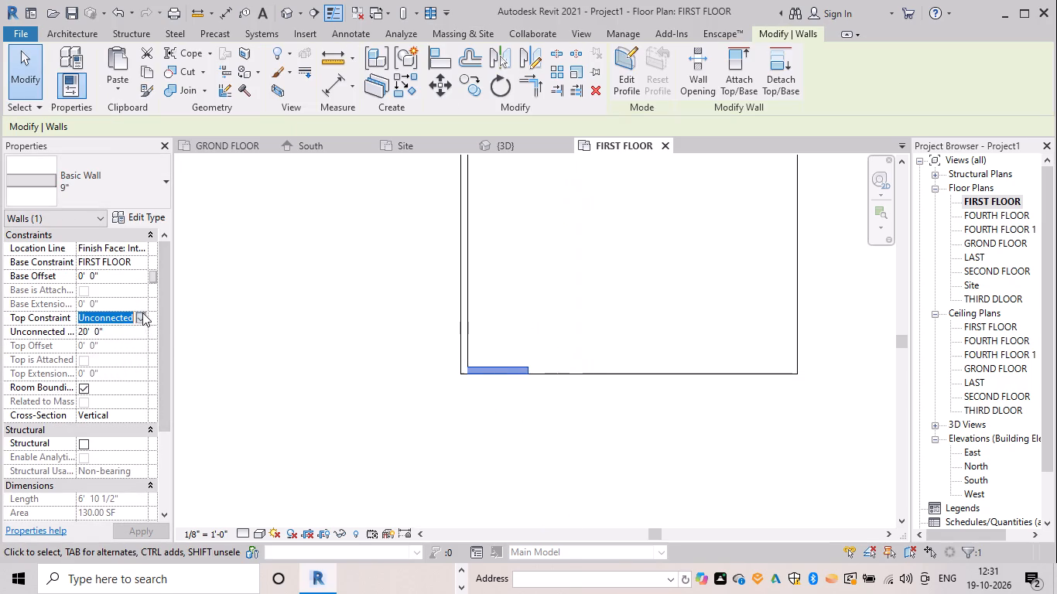
pyautogui.click(162, 359)
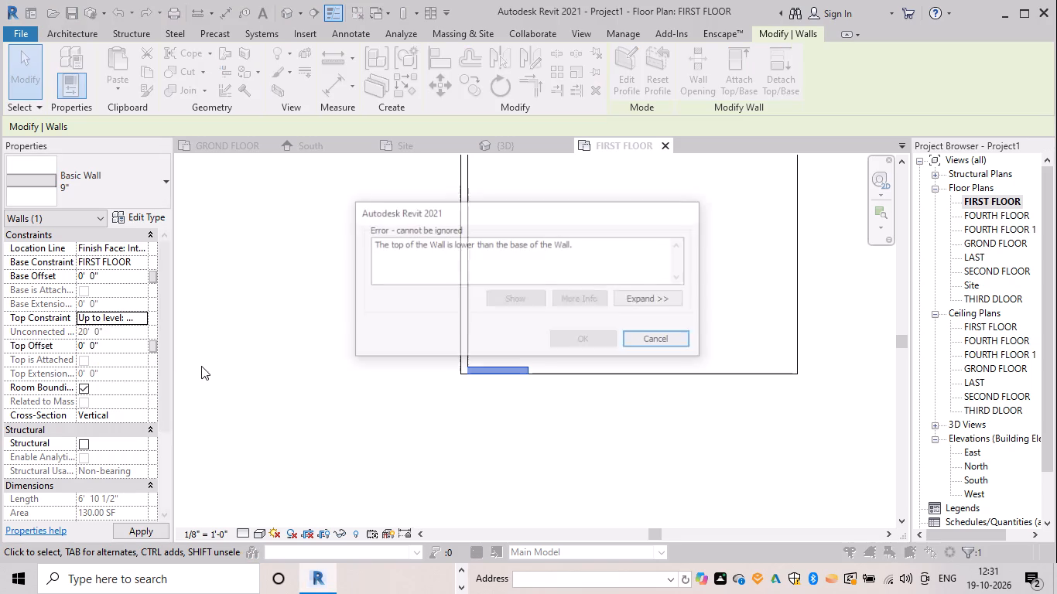
pyautogui.click(658, 343)
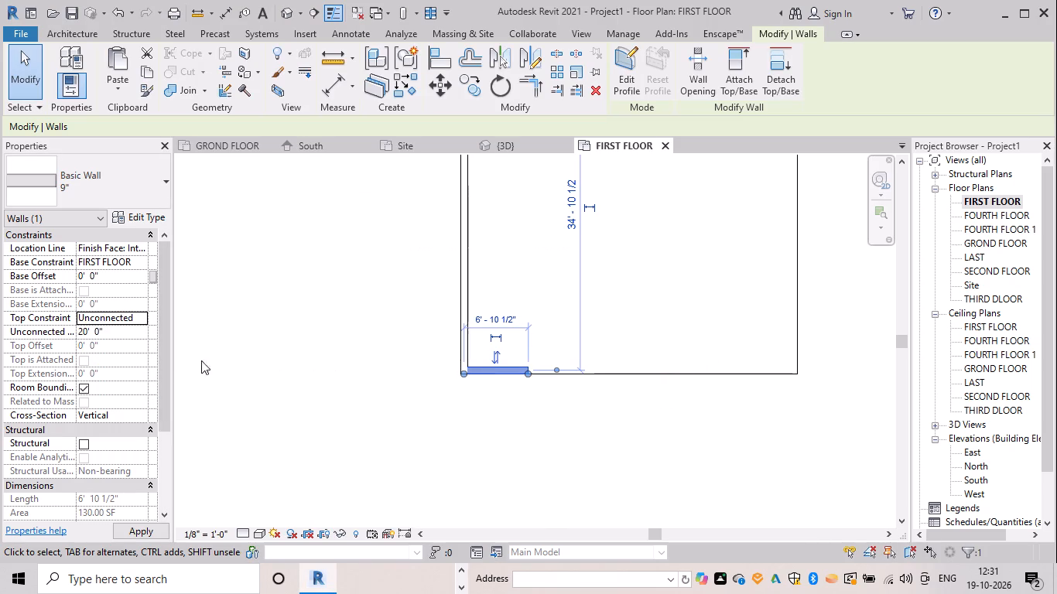
pyautogui.click(142, 316)
pyautogui.click(168, 362)
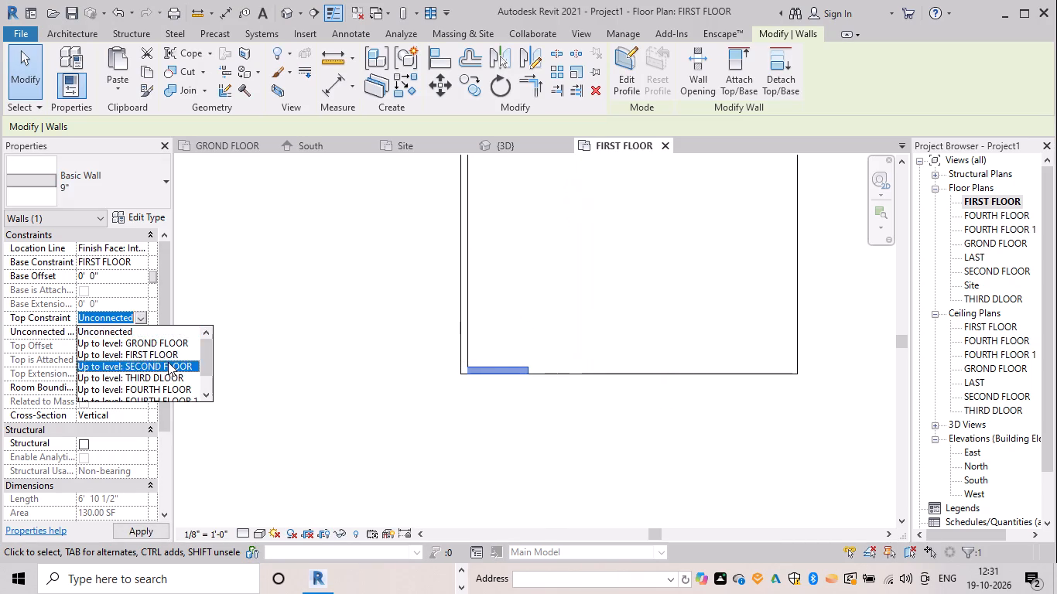
pyautogui.press('Escape')
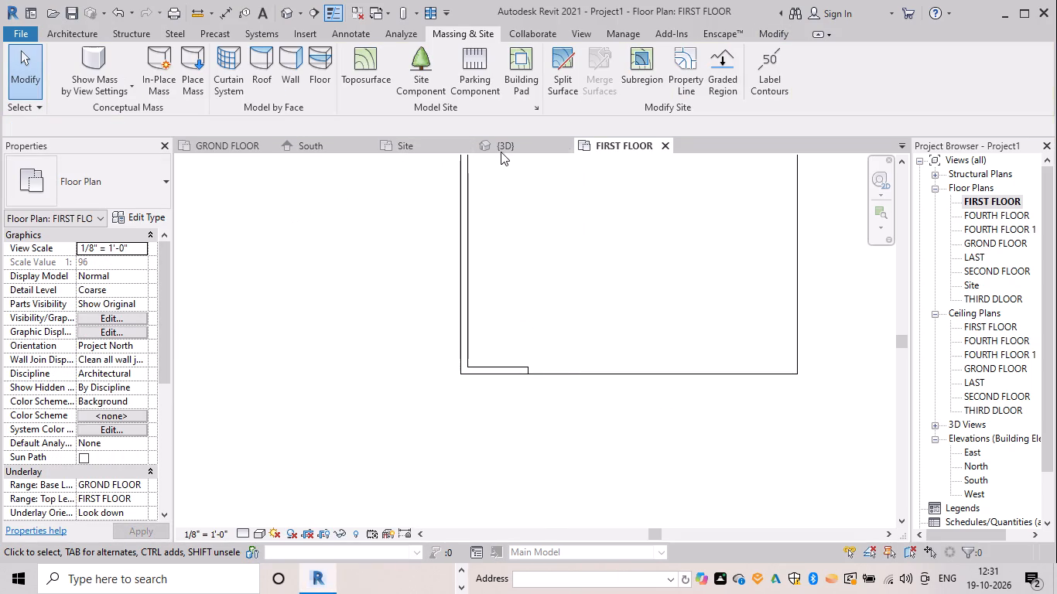
pyautogui.click(501, 151)
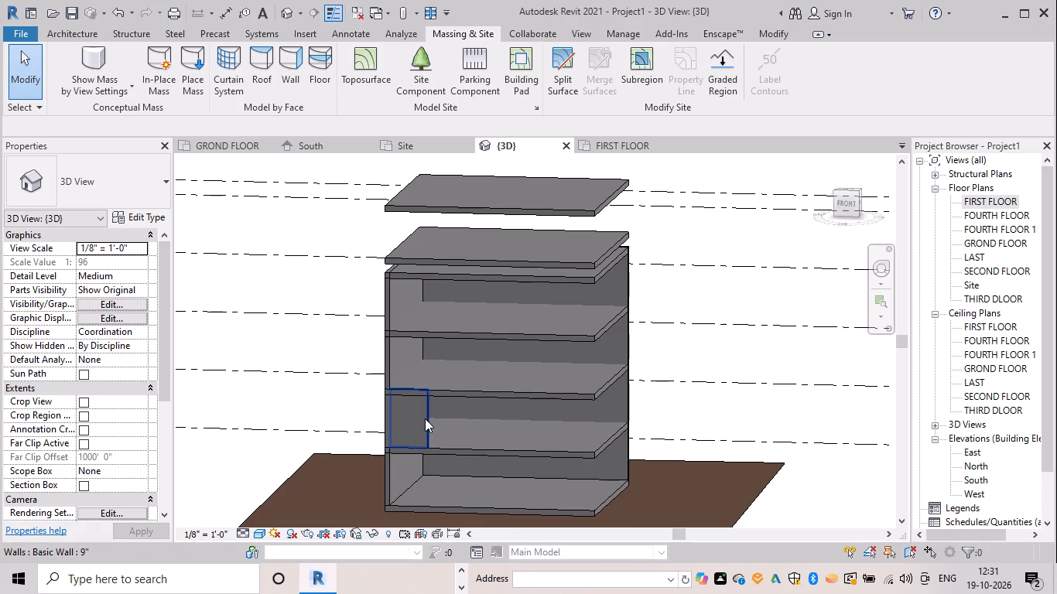
pyautogui.scroll(4, 425, 418)
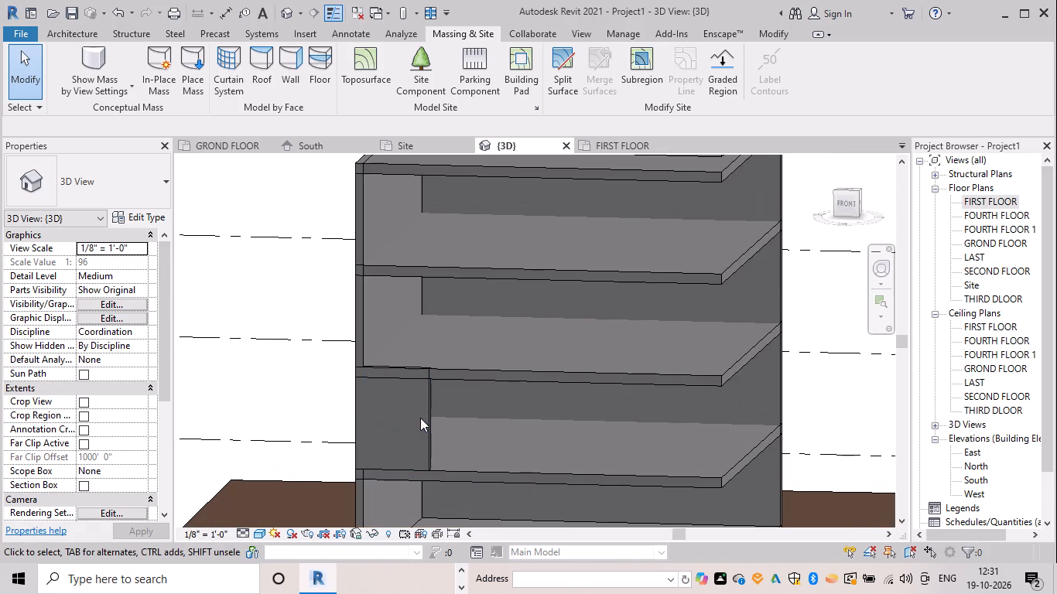
pyautogui.scroll(5, 420, 418)
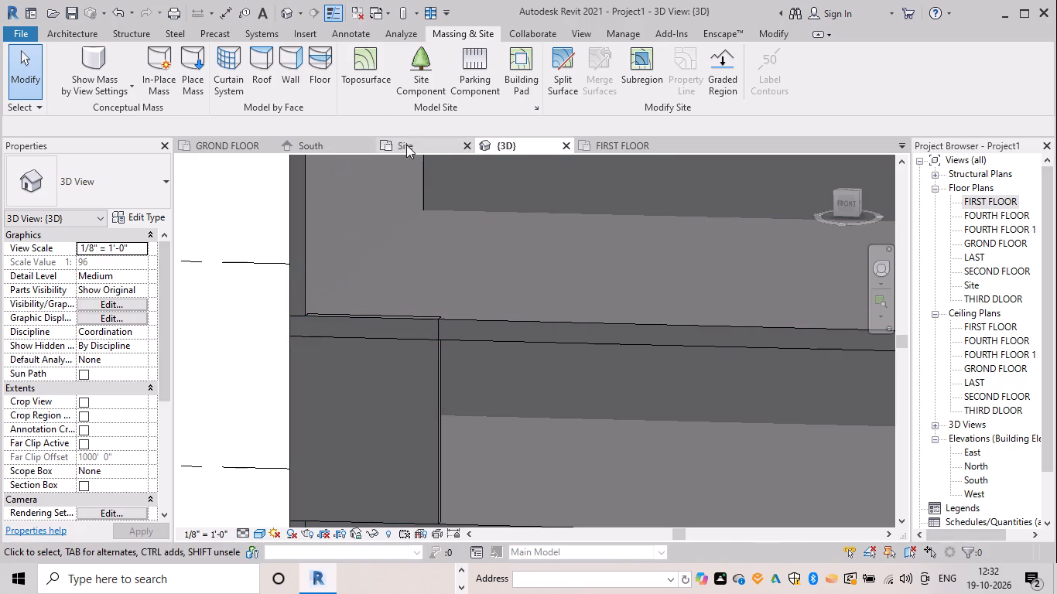
# Start a new 9" wall in the FIRST FLOOR plan with an unconnected height of 10'.
pyautogui.click(615, 145)
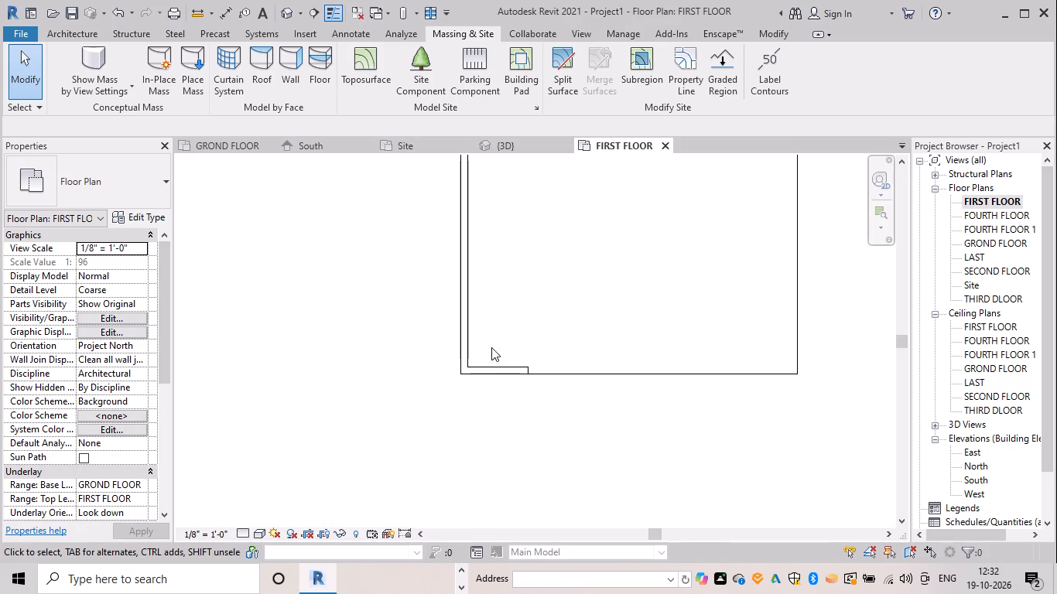
pyautogui.press('w')
pyautogui.press('a')
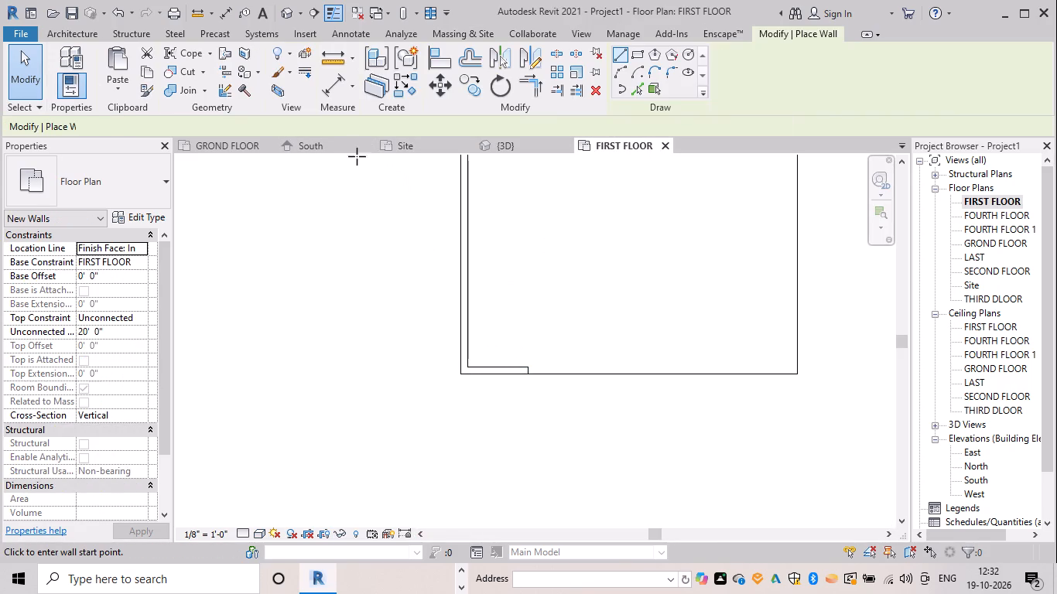
pyautogui.moveTo(286, 128); pyautogui.dragTo(202, 129)
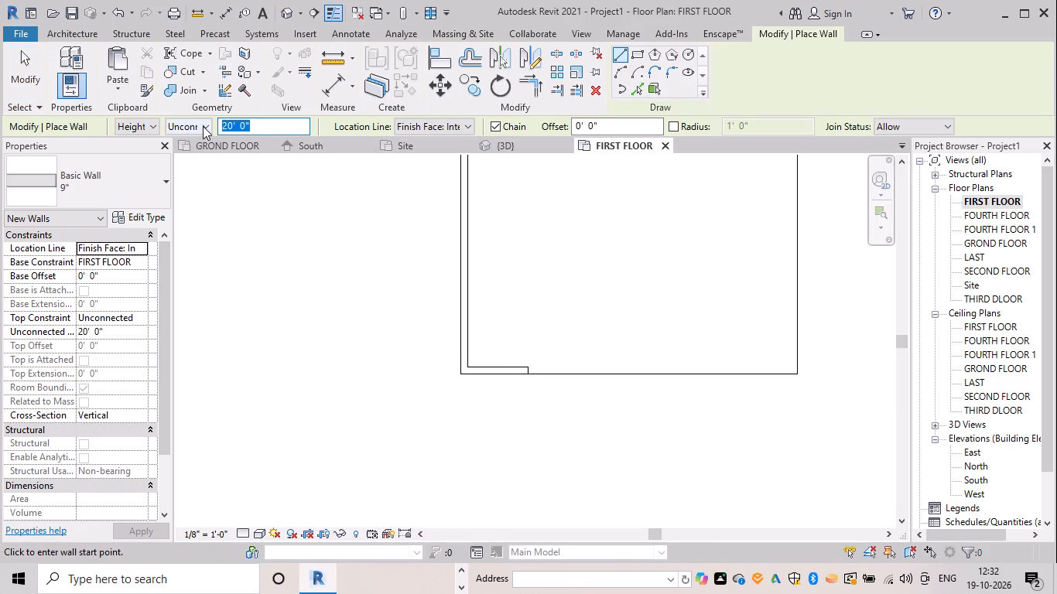
pyautogui.press('BackSpace')
pyautogui.write("10'")
pyautogui.press('Return')
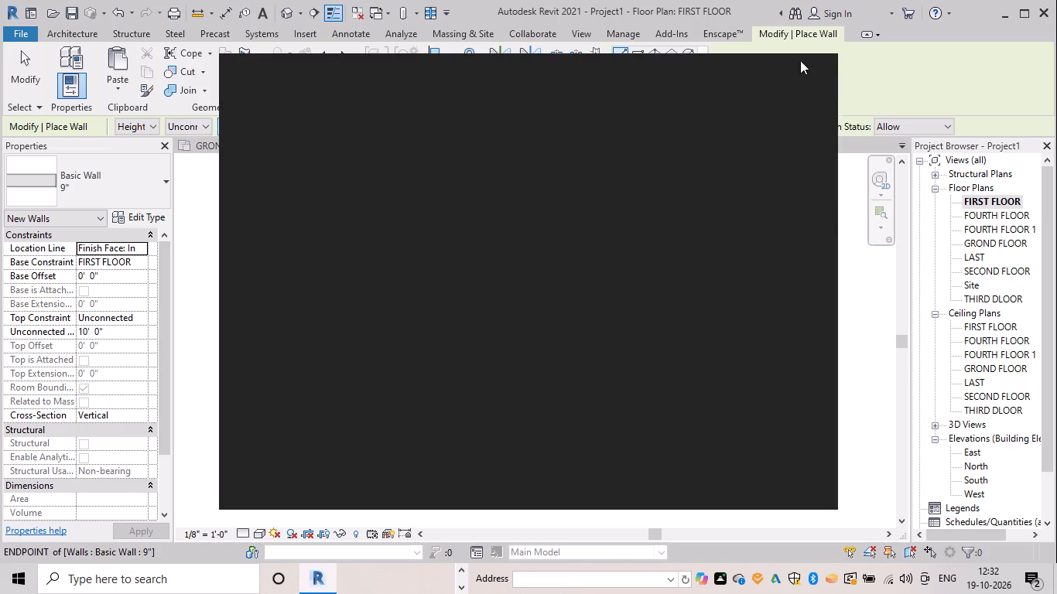
# Close the Autodesk limited-access licence notice covering the plan.
pyautogui.moveTo(799, 70); pyautogui.dragTo(796, 79)
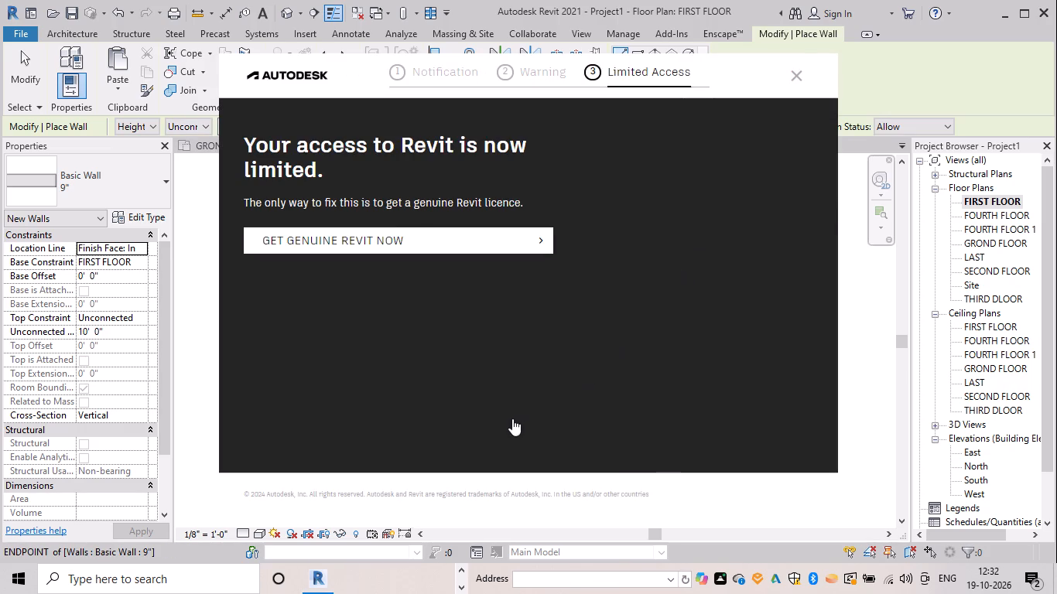
# Extend the first-floor south wall eastward from its free end by about 4' 10" and check it in the 3D view.
pyautogui.scroll(10, 532, 363)
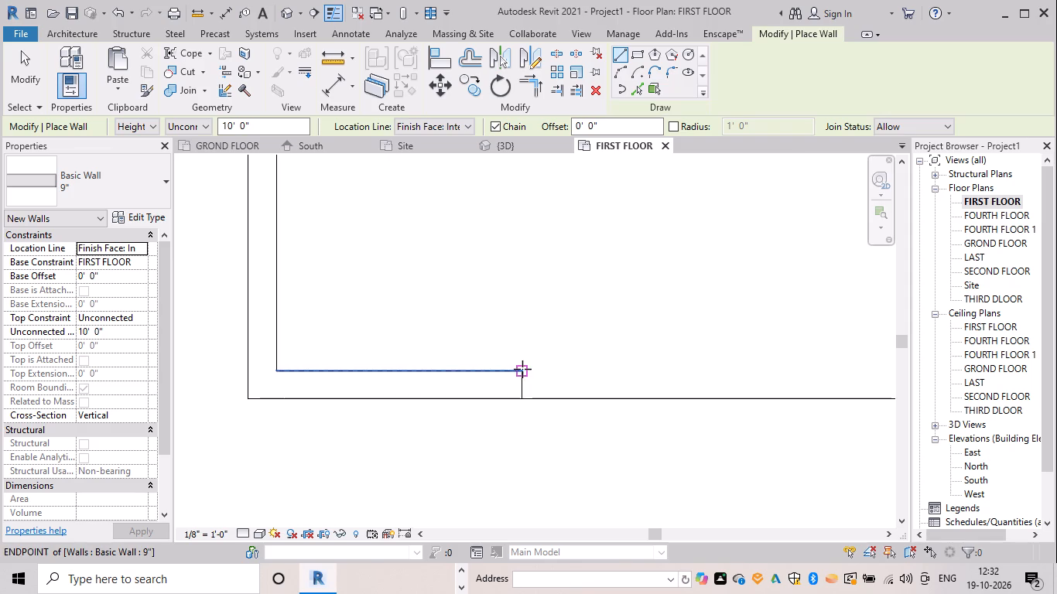
pyautogui.moveTo(522, 369); pyautogui.dragTo(533, 383)
pyautogui.press('space')
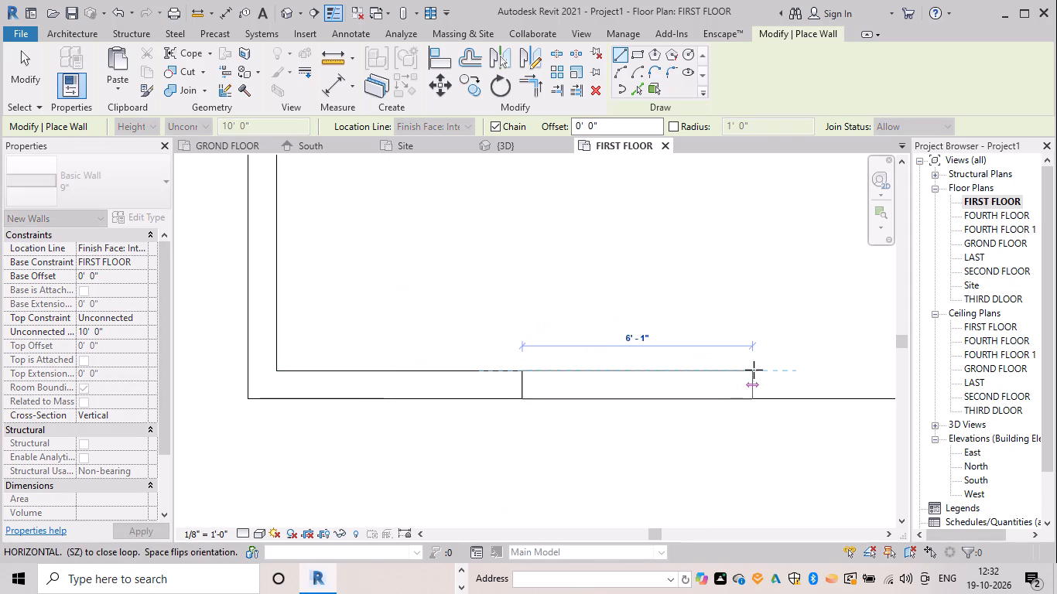
pyautogui.click(705, 364)
pyautogui.press('Escape')
pyautogui.press('Escape')
pyautogui.press('Escape')
pyautogui.press('Escape')
pyautogui.press('Escape')
pyautogui.press('Escape')
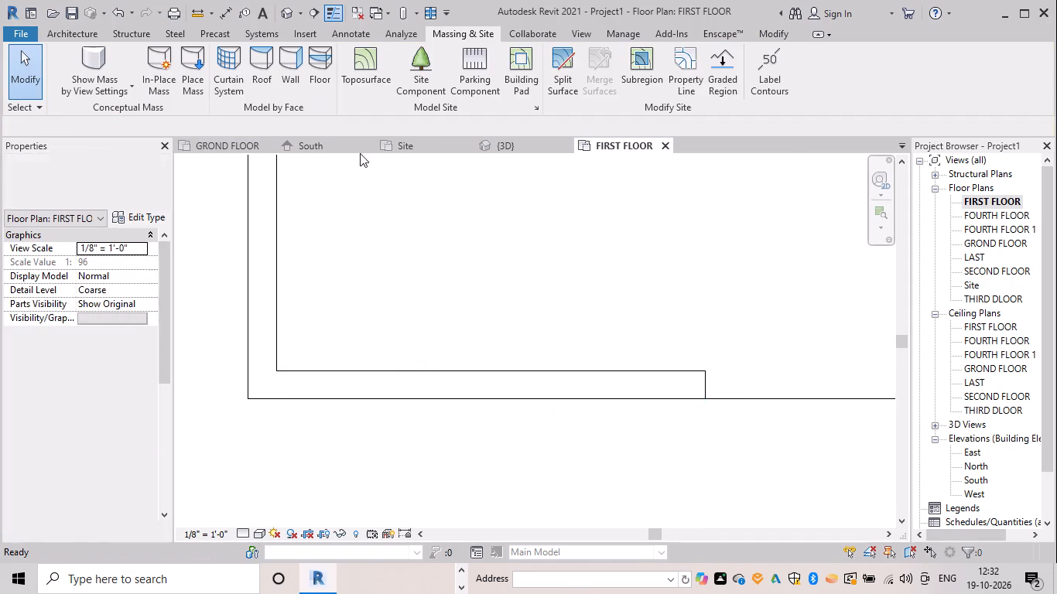
pyautogui.press('Escape')
pyautogui.press('Escape')
pyautogui.press('Escape')
pyautogui.click(515, 141)
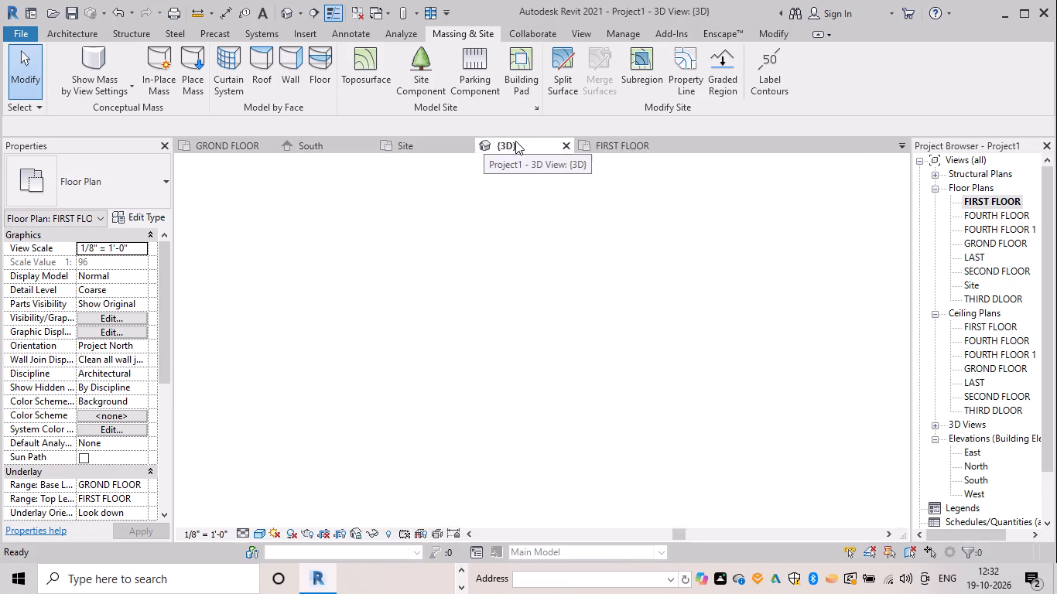
pyautogui.scroll(-4, 589, 363)
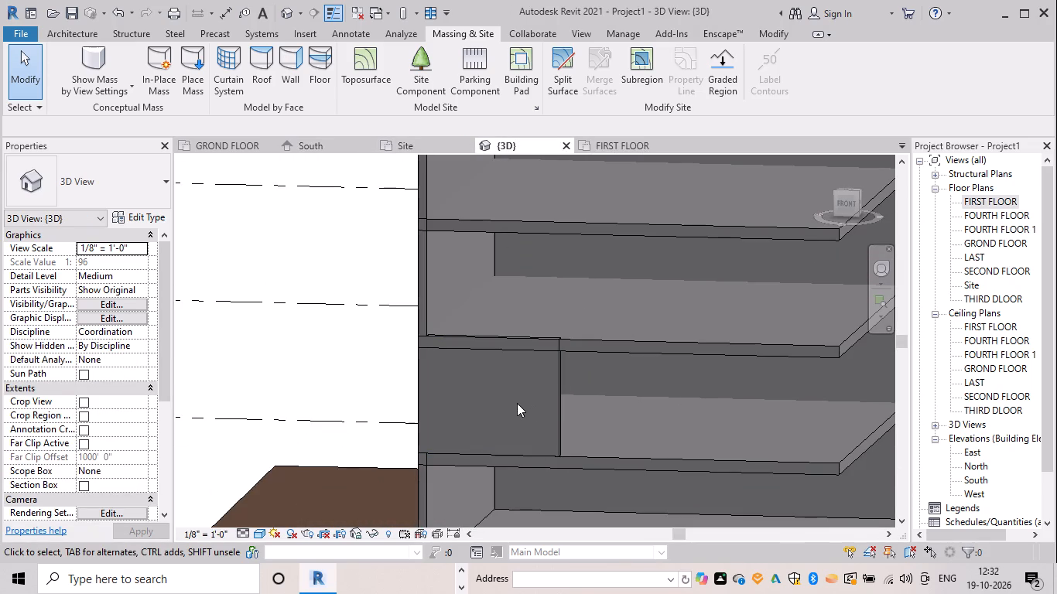
pyautogui.click(559, 388)
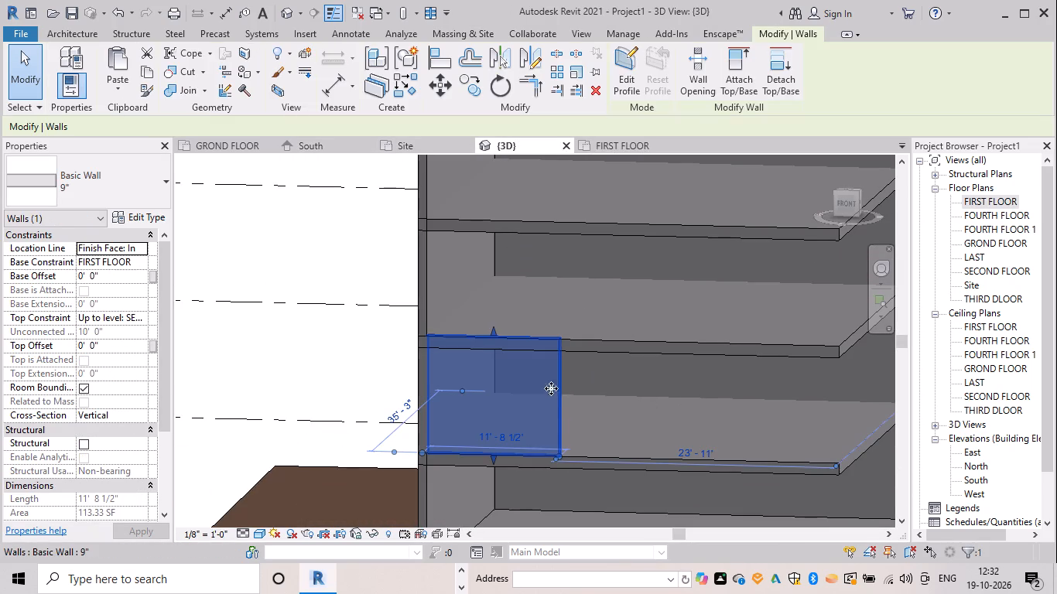
pyautogui.press('Escape')
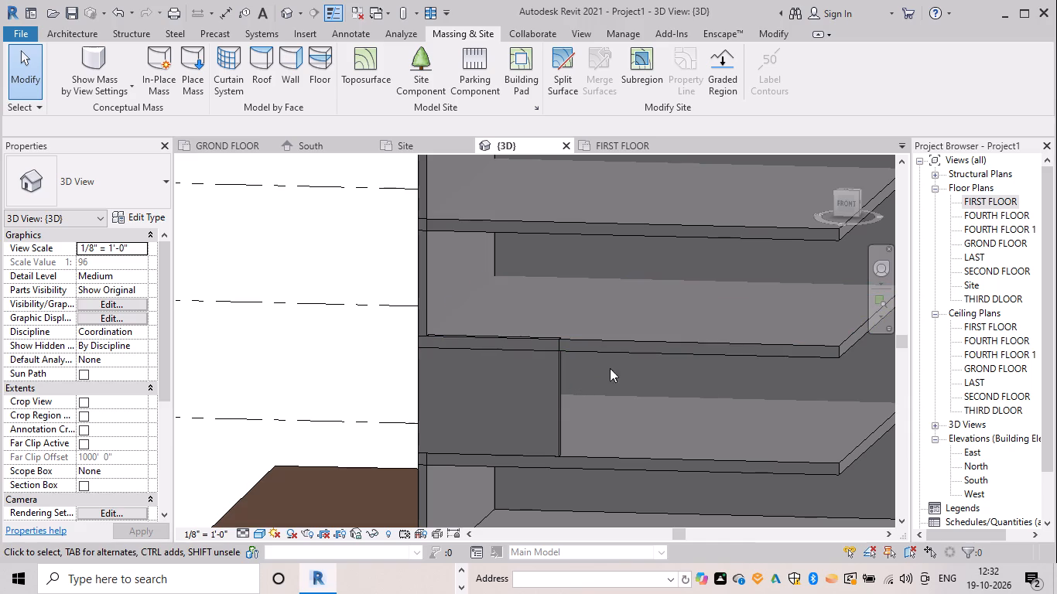
# Draw a 10' high first-floor wall along the slab's east edge from the north wall to the edge's midpoint, about 17' 3" long.
pyautogui.scroll(-3, 690, 379)
pyautogui.middleClick(690, 379)
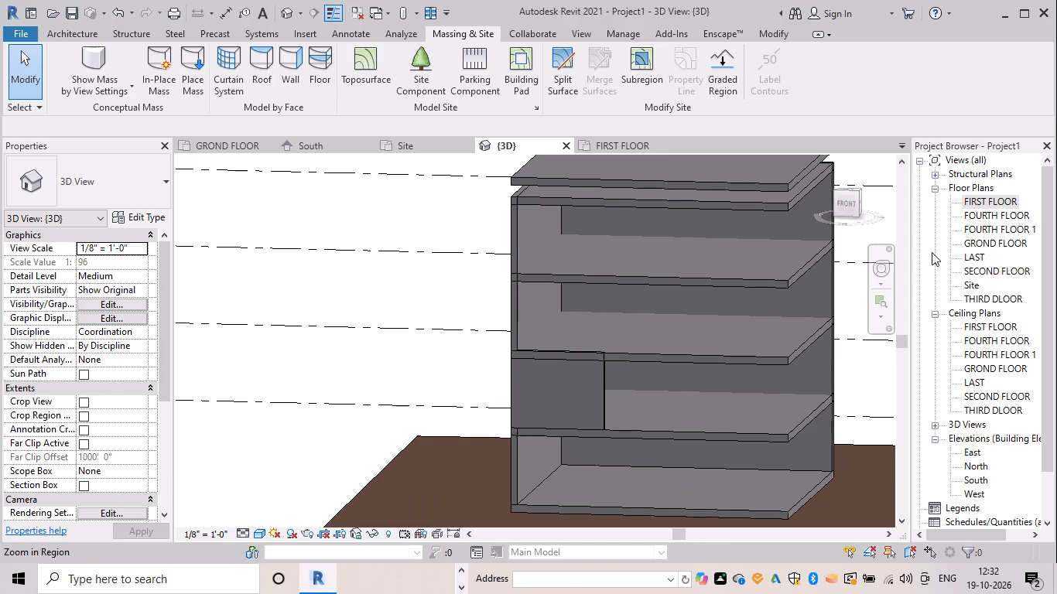
pyautogui.doubleClick(994, 199)
pyautogui.scroll(-4, 574, 391)
pyautogui.moveTo(563, 391); pyautogui.dragTo(355, 544, button='middle')
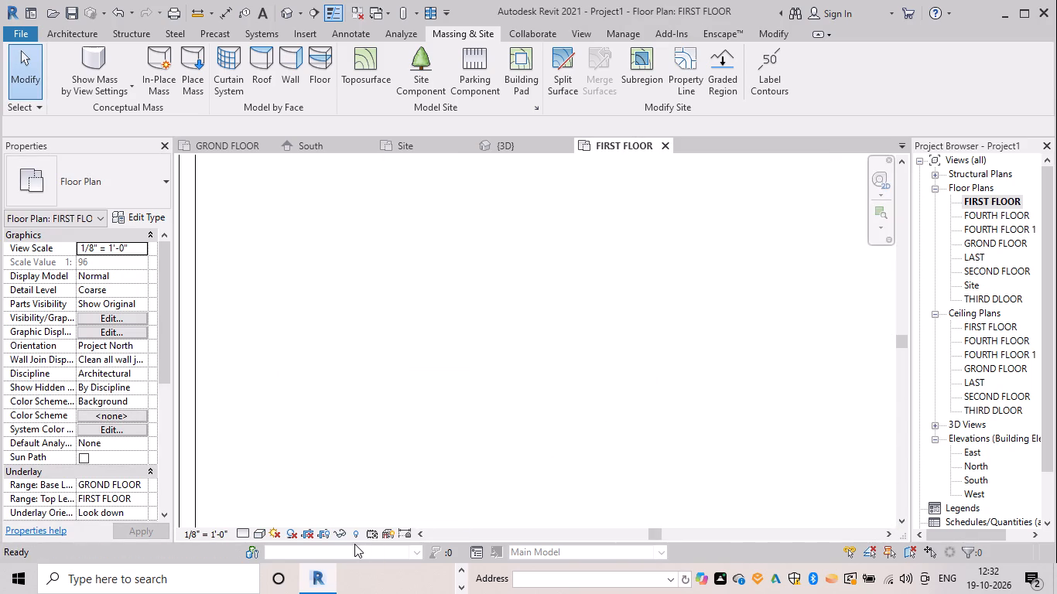
pyautogui.press('w')
pyautogui.press('a')
pyautogui.scroll(-5, 554, 457)
pyautogui.moveTo(678, 330); pyautogui.dragTo(523, 469, button='middle')
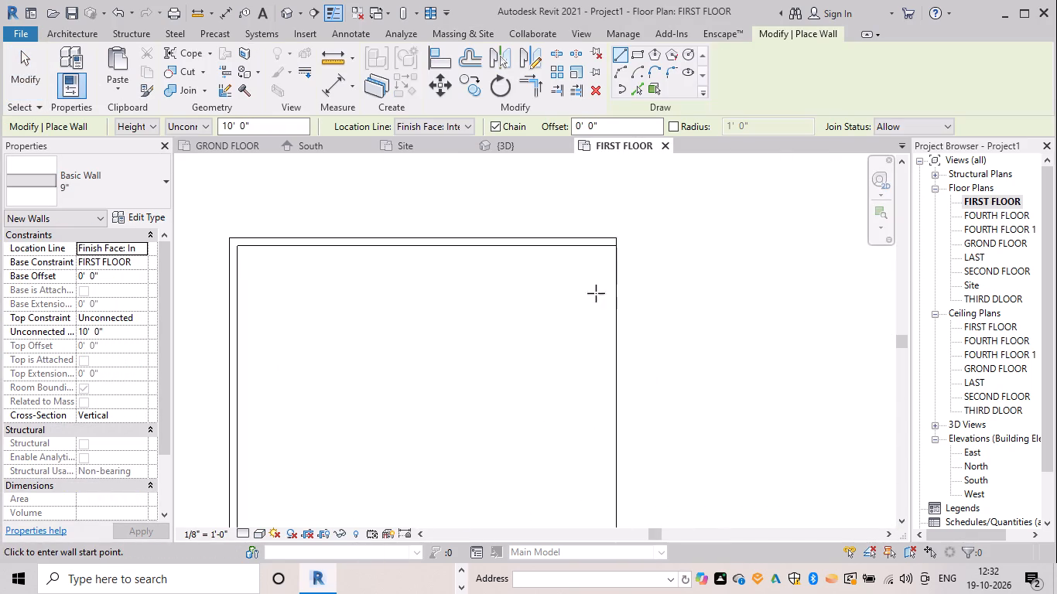
pyautogui.moveTo(618, 250); pyautogui.dragTo(621, 261)
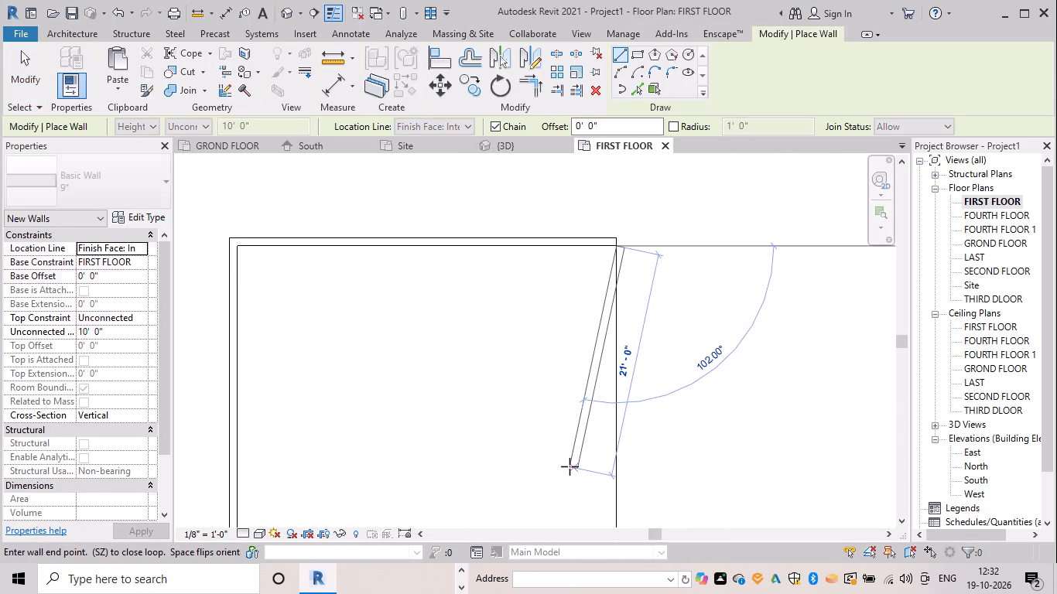
pyautogui.press('space')
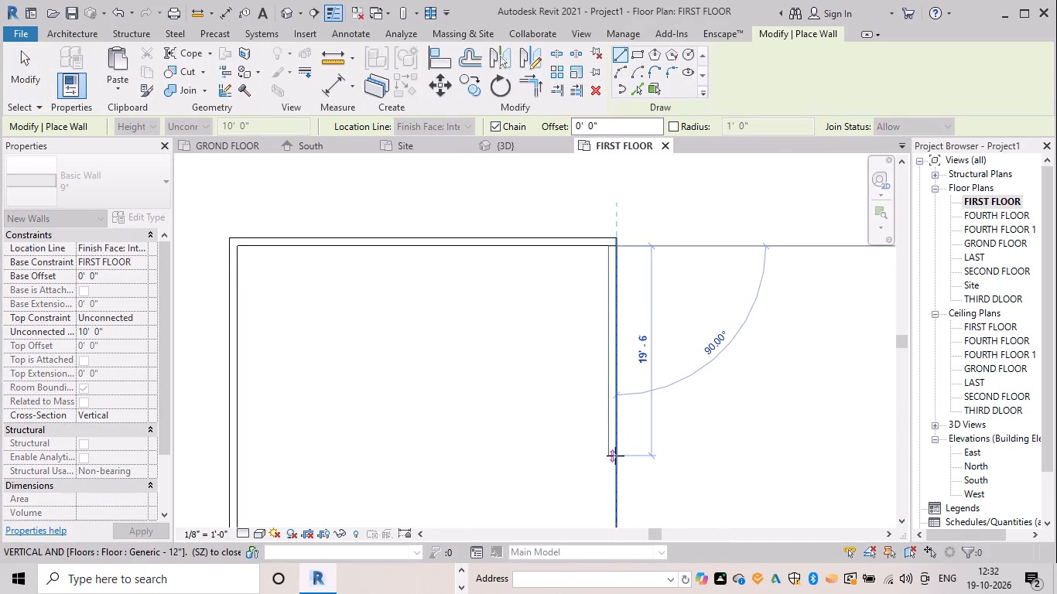
pyautogui.scroll(-4, 617, 456)
pyautogui.moveTo(617, 456); pyautogui.dragTo(614, 333, button='middle')
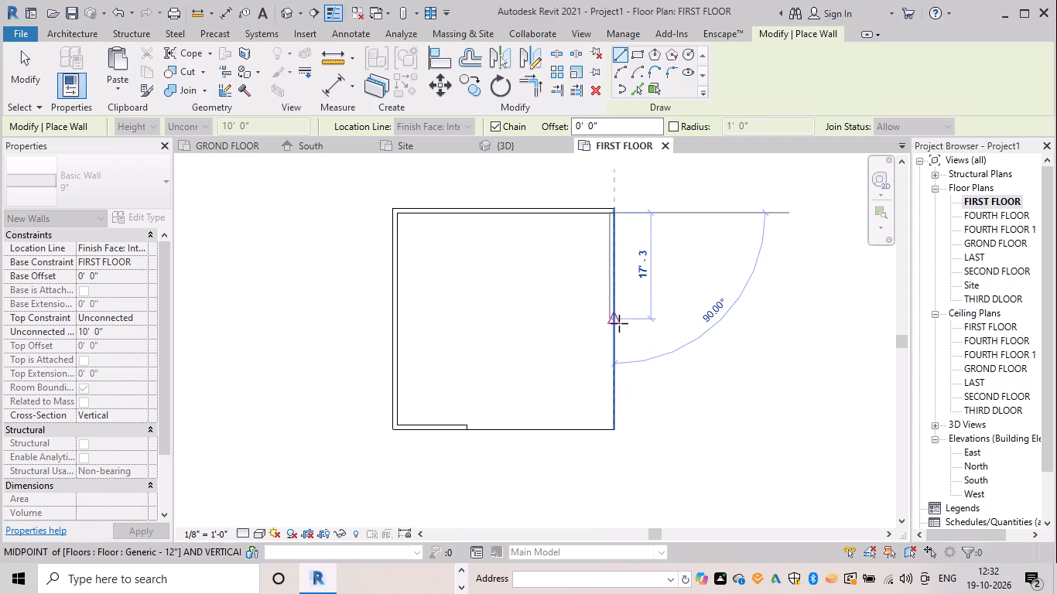
pyautogui.click(619, 323)
pyautogui.press('Escape')
pyautogui.press('Escape')
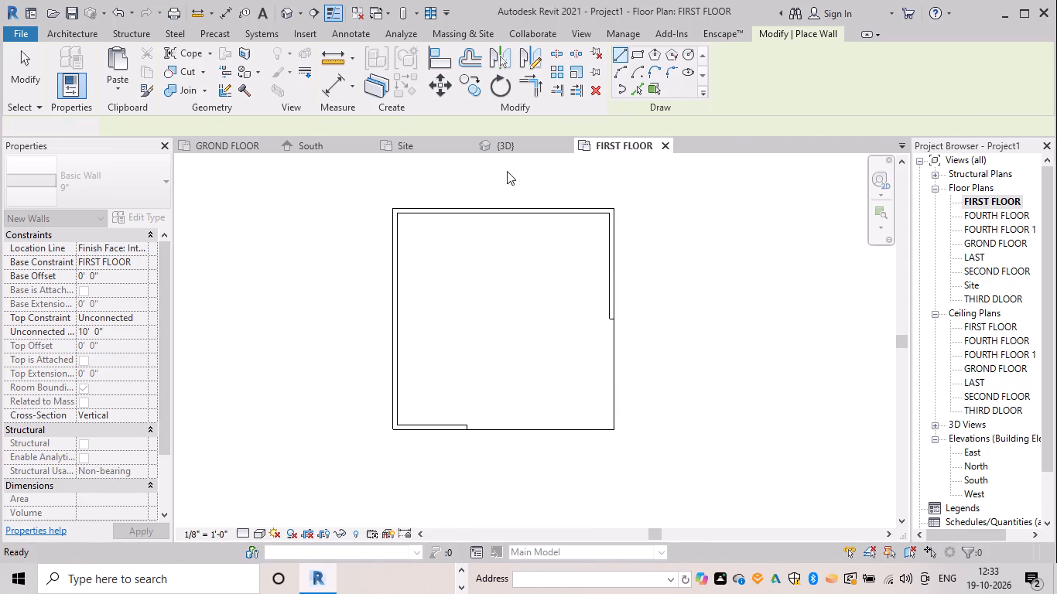
pyautogui.press('Escape')
pyautogui.click(525, 146)
pyautogui.scroll(-3, 688, 331)
pyautogui.keyDown('shift'); pyautogui.moveTo(686, 336); pyautogui.dragTo(633, 327, button='middle'); pyautogui.keyUp('shift')
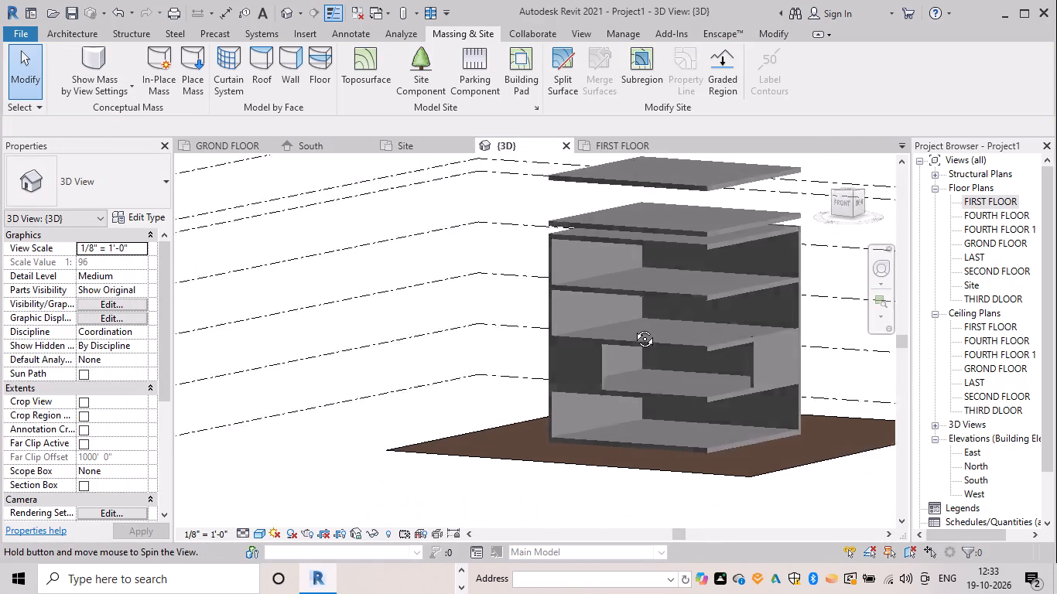
# Set the top constraint of the first-floor 9" wall on the east edge to Up to level: FOURTH FLOOR.
pyautogui.keyDown('shift'); pyautogui.moveTo(633, 327); pyautogui.dragTo(630, 327, button='middle'); pyautogui.keyUp('shift')
pyautogui.scroll(5, 719, 355)
pyautogui.press('Escape')
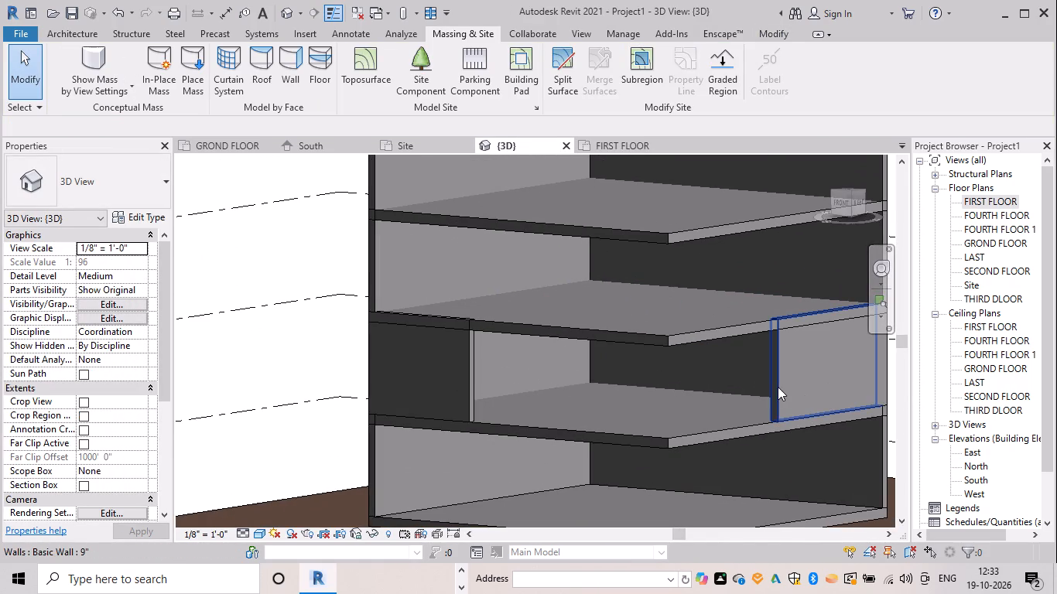
pyautogui.click(778, 387)
pyautogui.scroll(-2, 757, 385)
pyautogui.moveTo(749, 388); pyautogui.dragTo(733, 441, button='middle')
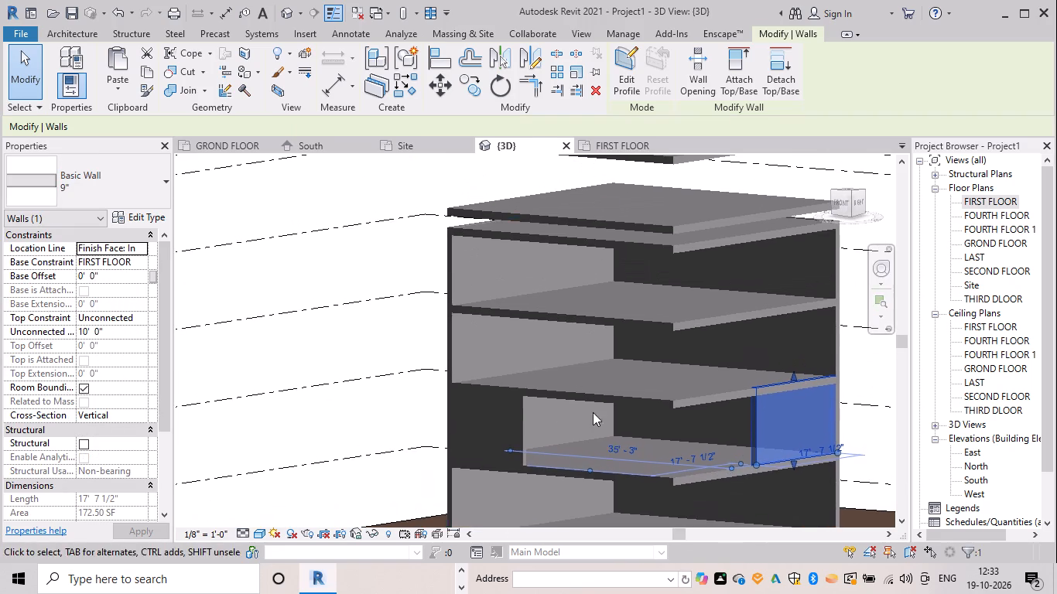
pyautogui.click(149, 320)
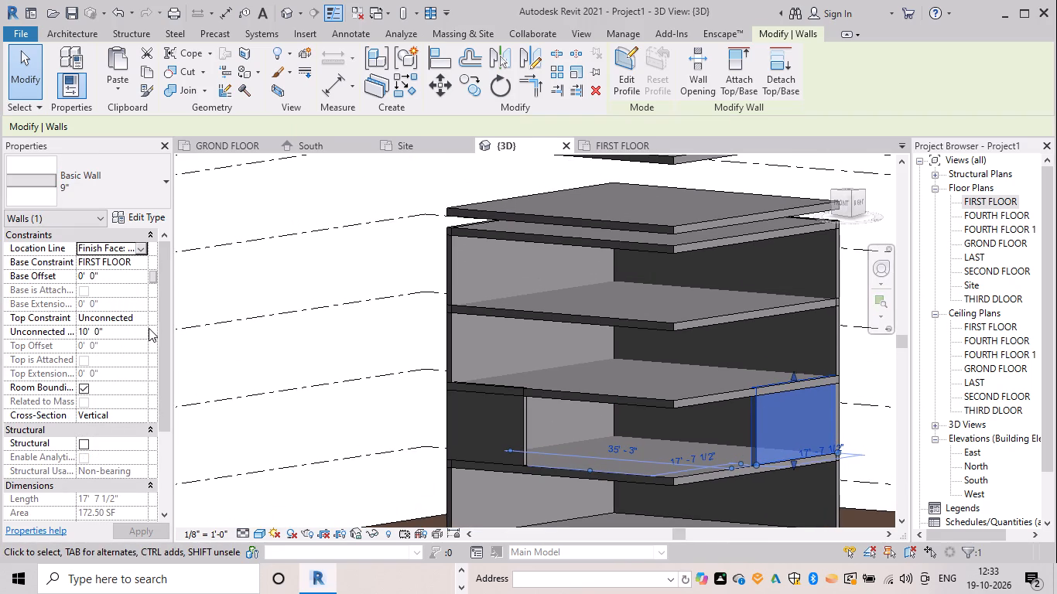
pyautogui.click(142, 321)
pyautogui.click(171, 382)
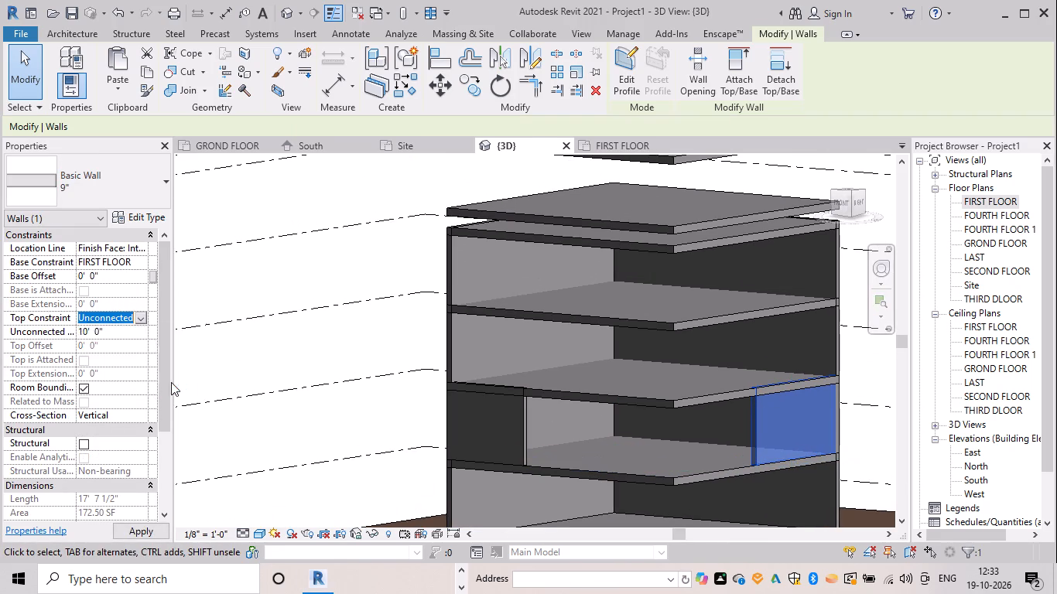
pyautogui.click(142, 318)
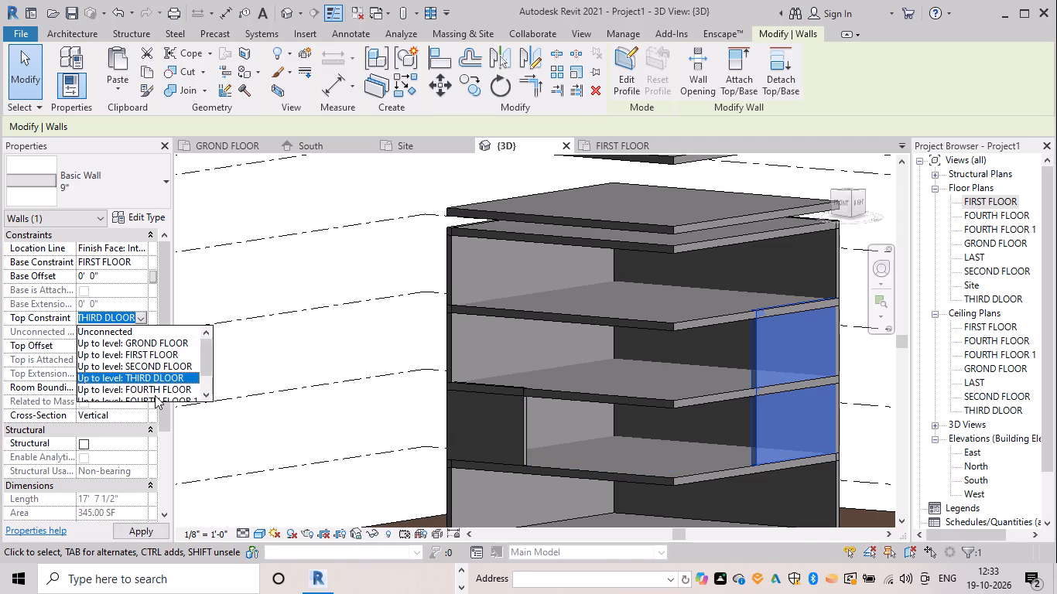
pyautogui.click(159, 391)
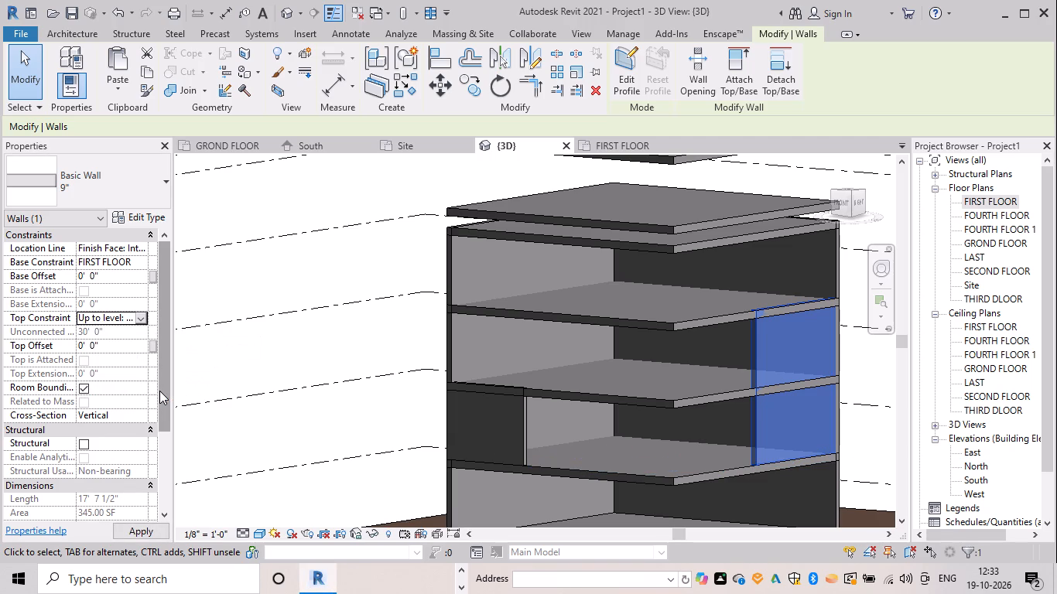
pyautogui.press('Escape')
pyautogui.scroll(-2, 416, 386)
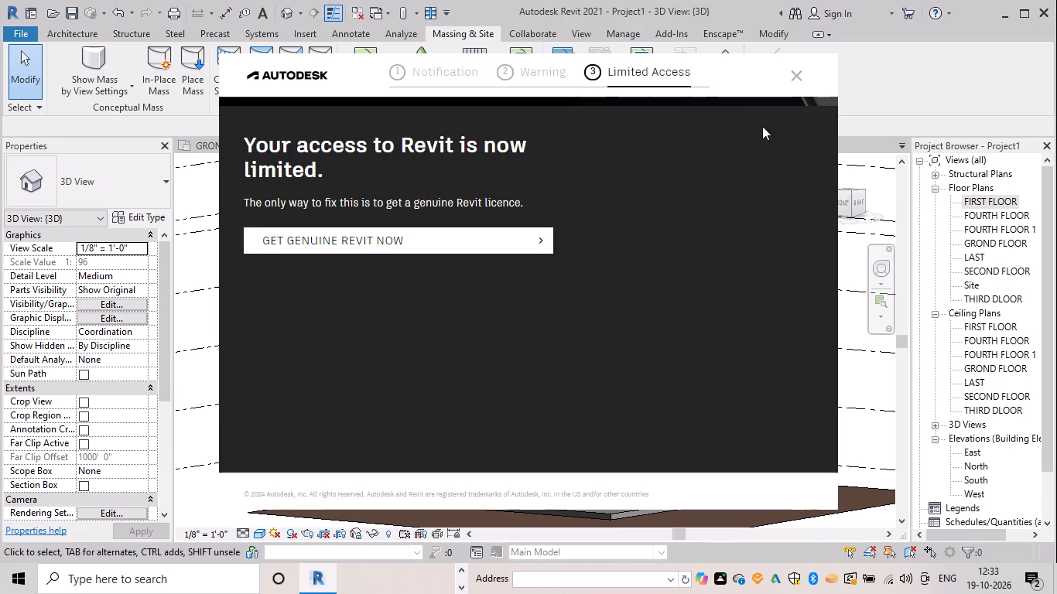
# Close the Autodesk limited-access licence notice covering the 3D view.
pyautogui.click(795, 67)
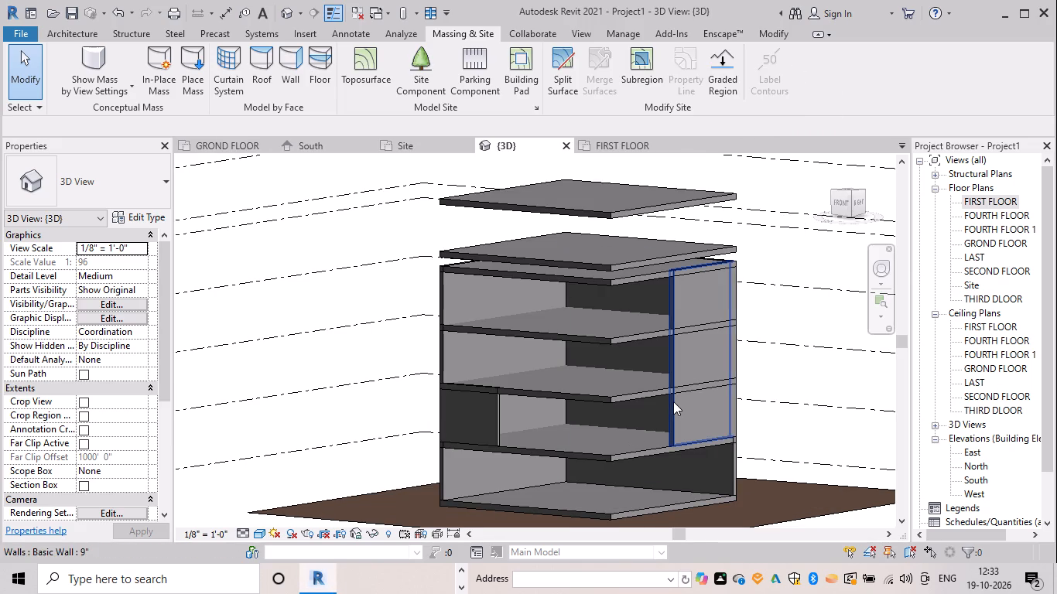
# Examine in 3D how the tall east wall's free end meets the second-floor slab edge and how it fits the whole building.
pyautogui.scroll(3, 687, 408)
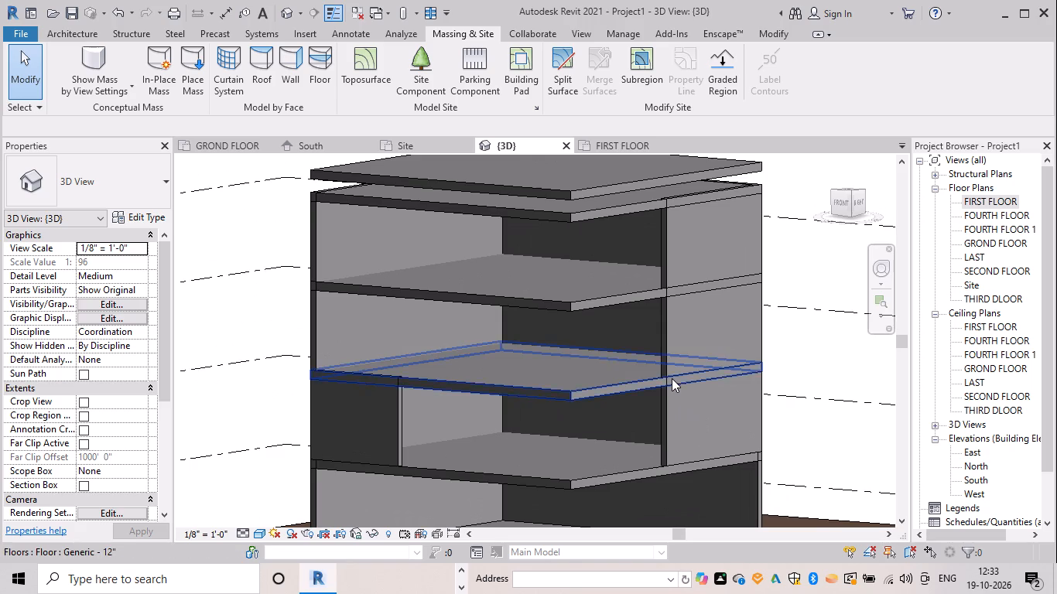
pyautogui.scroll(15, 672, 378)
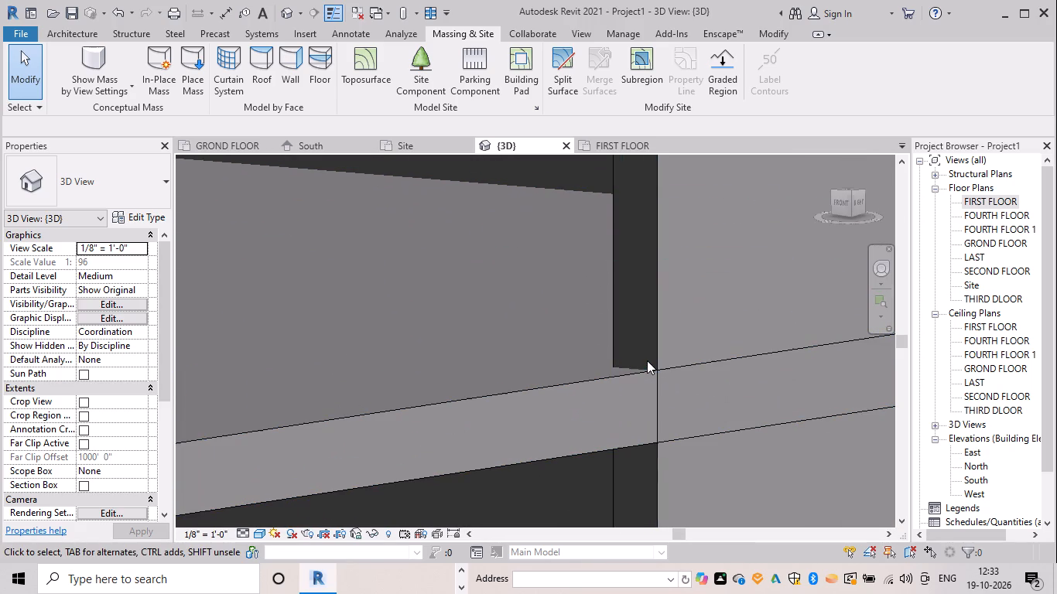
pyautogui.scroll(3, 648, 360)
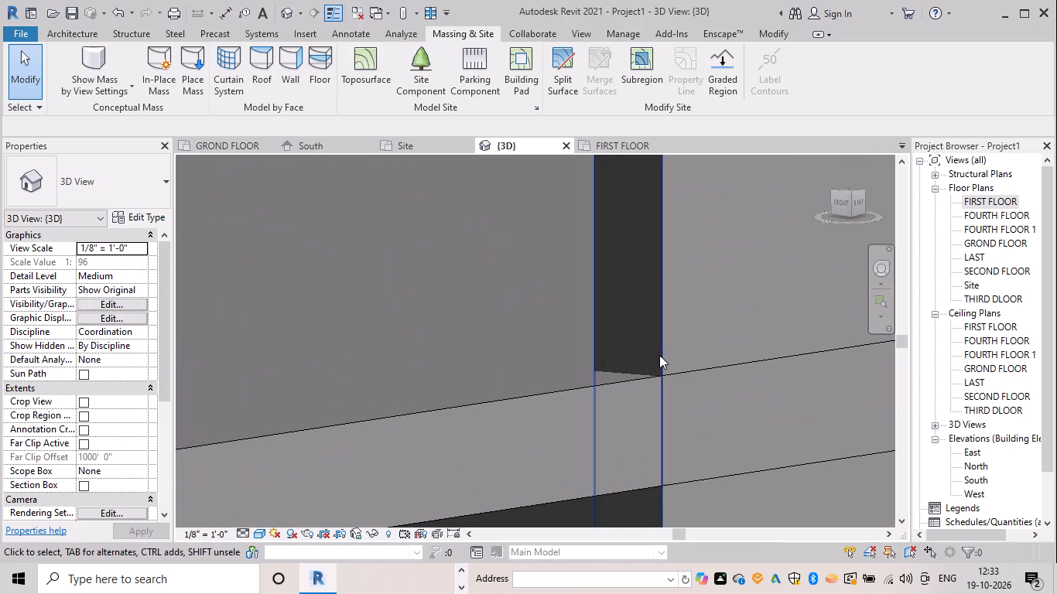
pyautogui.scroll(11, 659, 355)
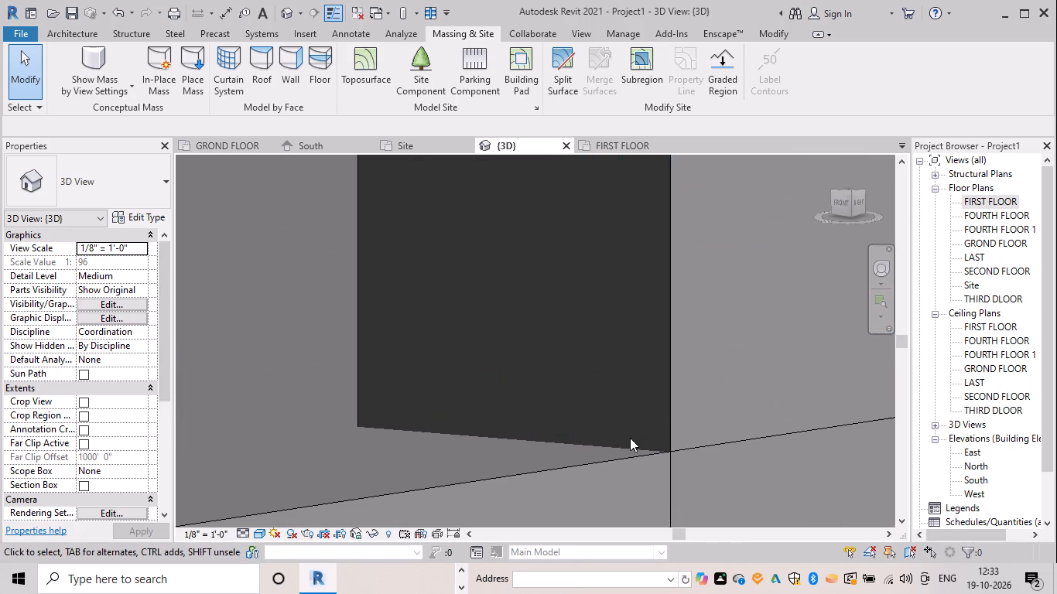
pyautogui.click(669, 429)
pyautogui.scroll(-5, 578, 456)
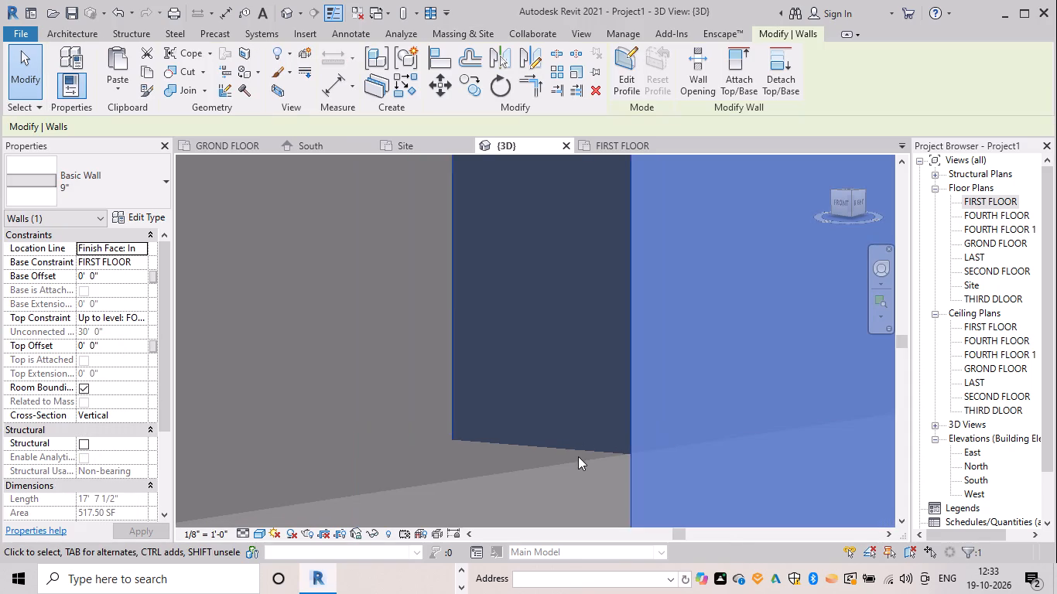
pyautogui.scroll(-10, 578, 456)
pyautogui.moveTo(583, 472); pyautogui.dragTo(597, 290, button='middle')
pyautogui.scroll(-5, 577, 338)
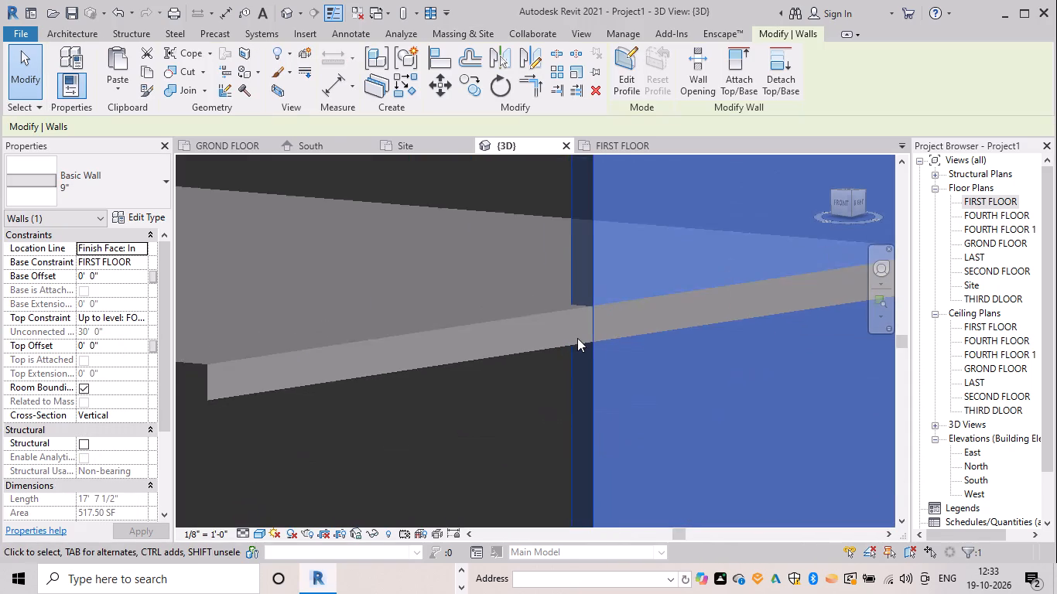
pyautogui.scroll(-9, 577, 338)
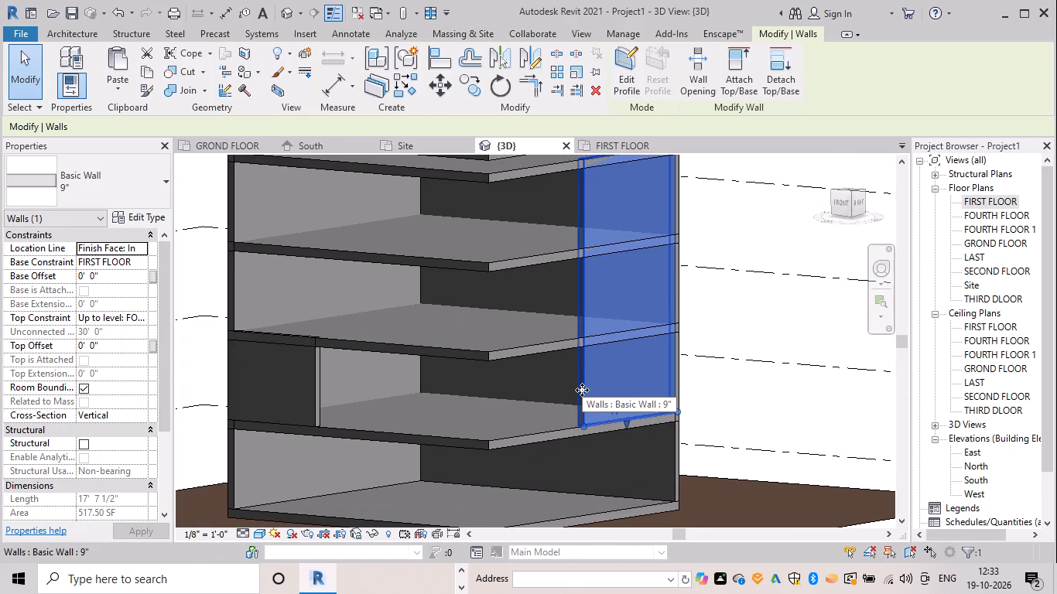
pyautogui.press('Escape')
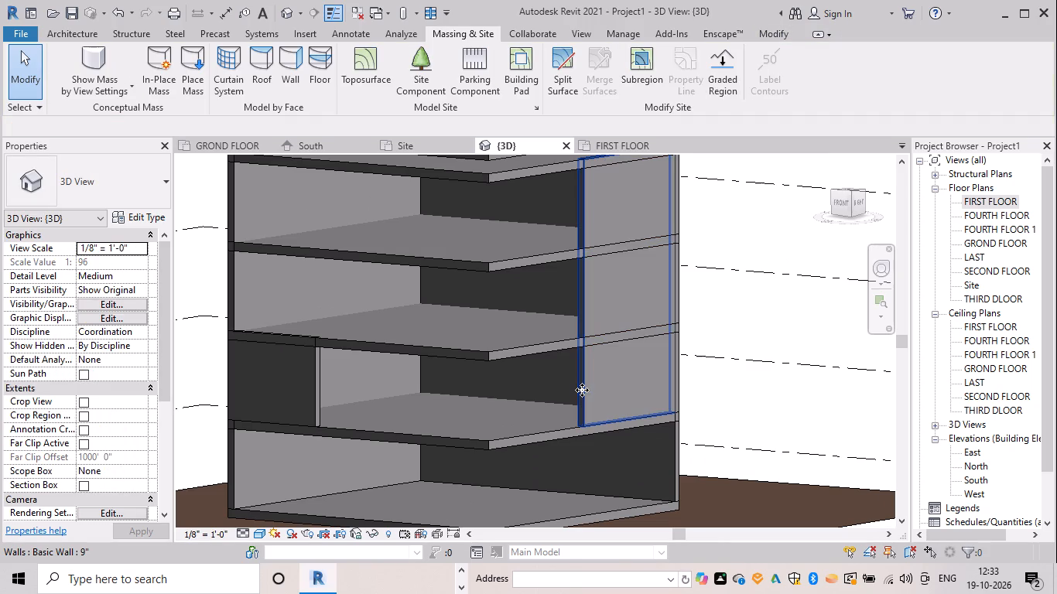
pyautogui.scroll(-4, 488, 414)
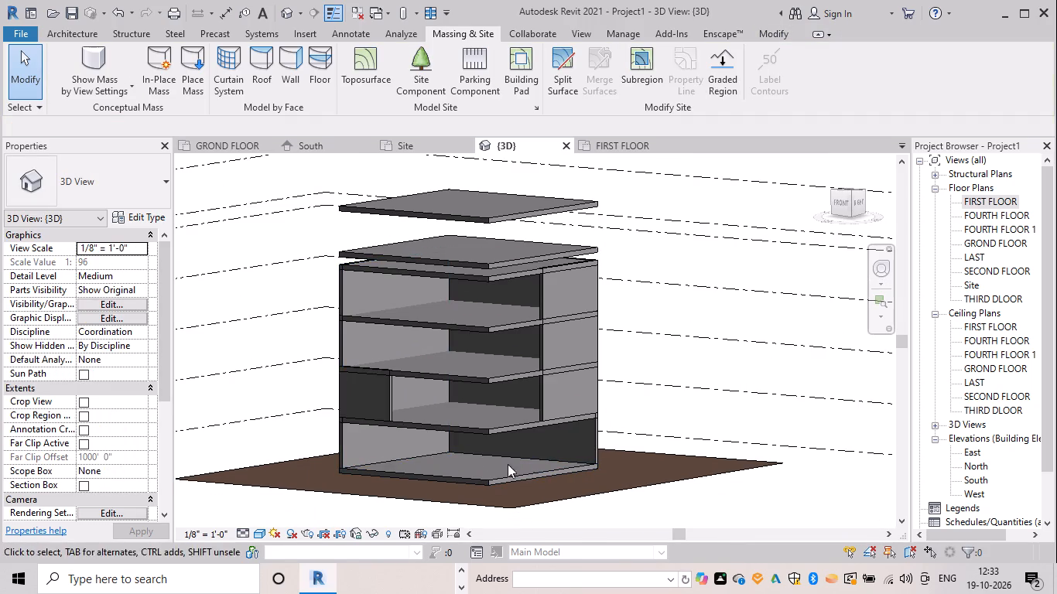
pyautogui.scroll(4, 546, 401)
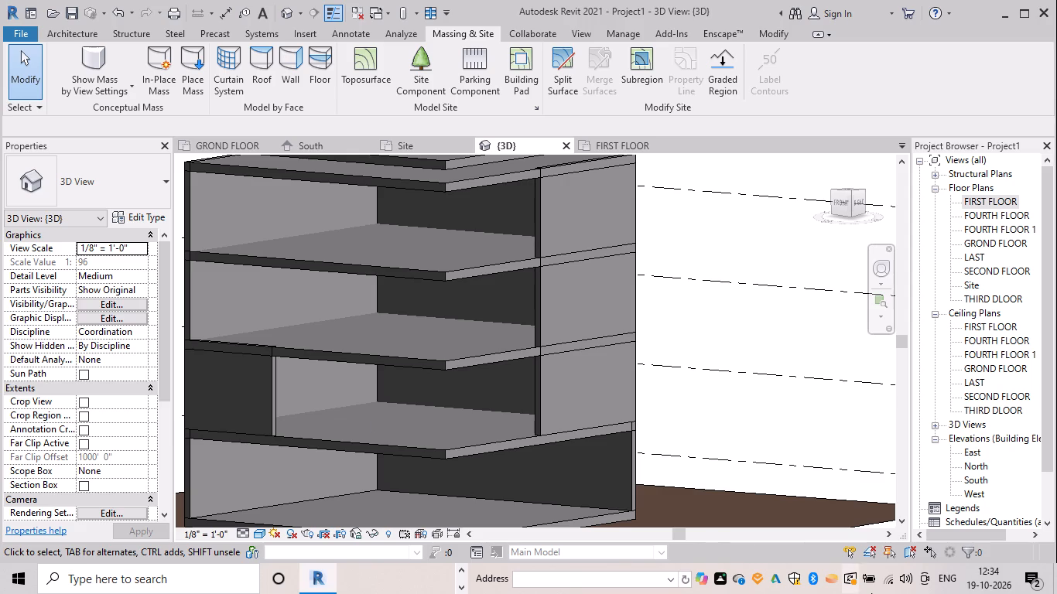
# Open the FOURTH FLOOR plan, check the spacing of the FOURTH FLOOR and FOURTH FLOOR 1 levels in the South elevation, and return.
pyautogui.doubleClick(1015, 210)
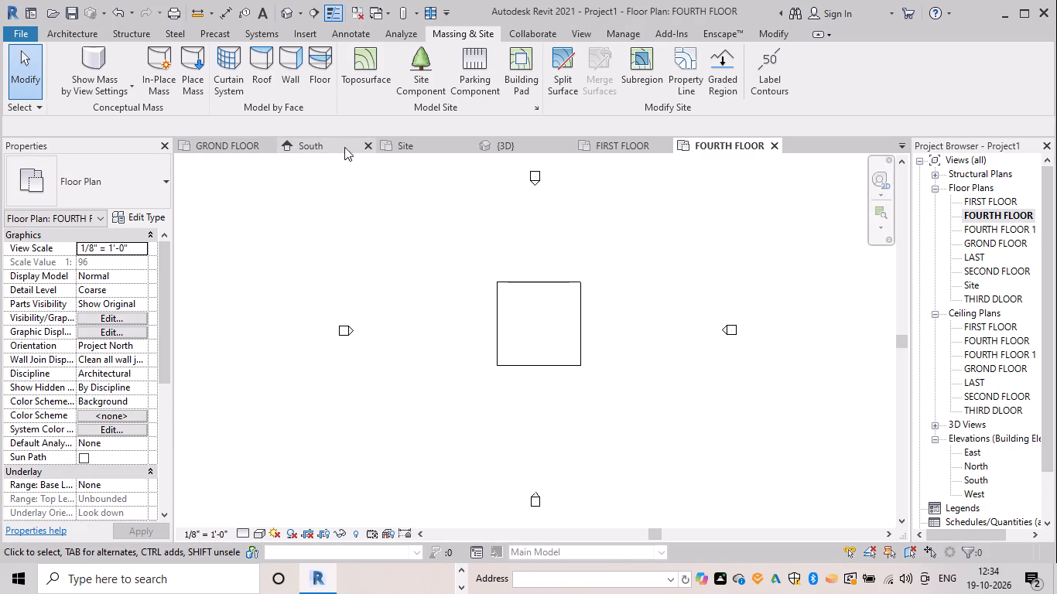
pyautogui.click(313, 146)
pyautogui.scroll(5, 692, 274)
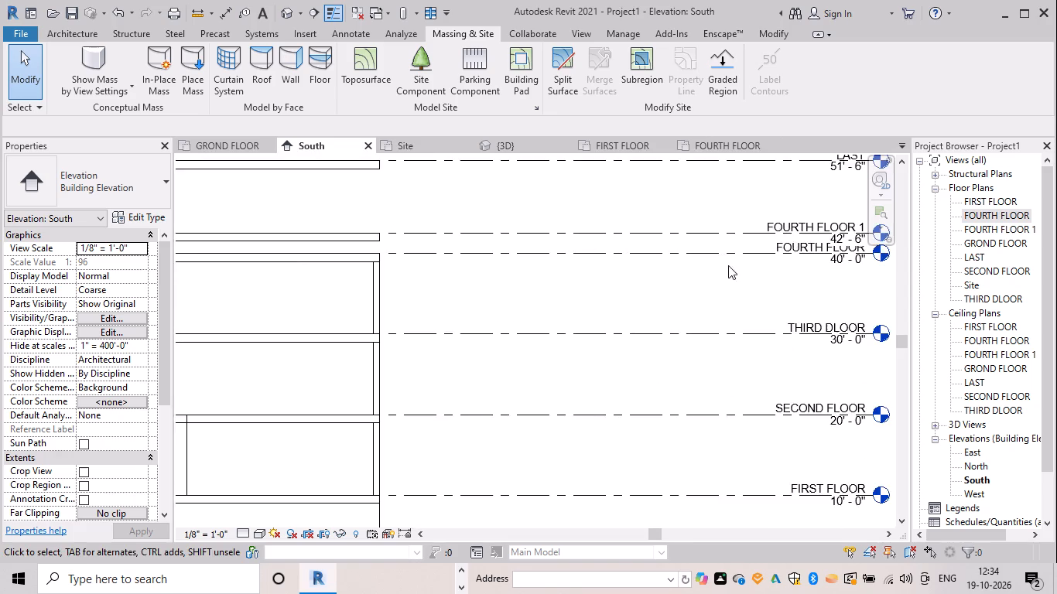
pyautogui.scroll(4, 812, 247)
pyautogui.moveTo(809, 251); pyautogui.dragTo(655, 329, button='middle')
pyautogui.scroll(1, 798, 268)
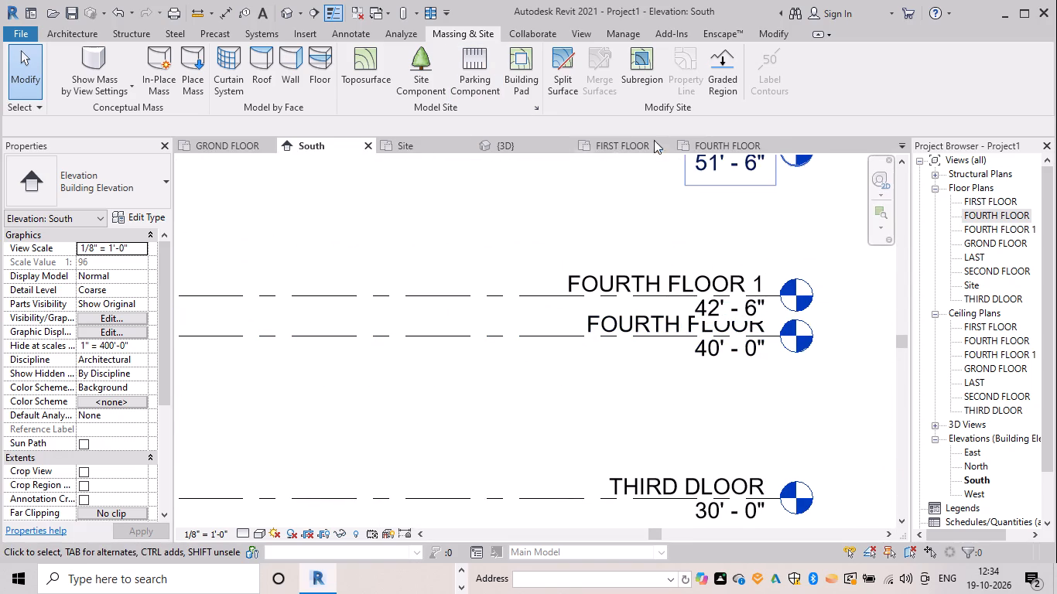
pyautogui.click(720, 141)
pyautogui.scroll(-2, 528, 326)
pyautogui.moveTo(528, 327); pyautogui.dragTo(493, 408, button='middle')
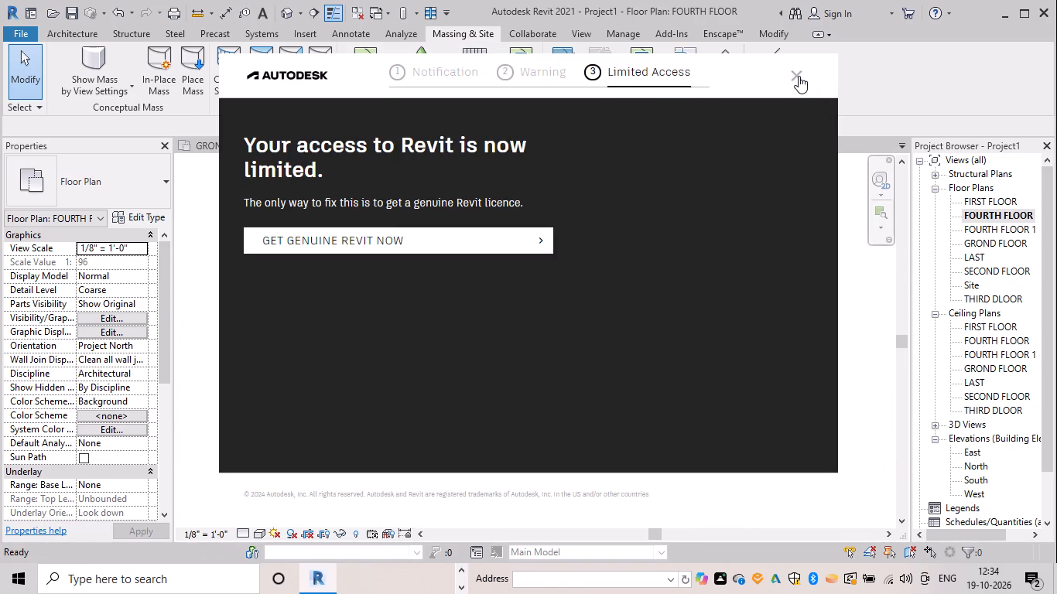
# Close the Autodesk limited-access licence notice covering the FOURTH FLOOR plan.
pyautogui.click(799, 68)
# Draw a 9" wall with an unconnected height of 2' 6" along the fourth-floor slab's north edge, flipped inside the slab.
pyautogui.press('w')
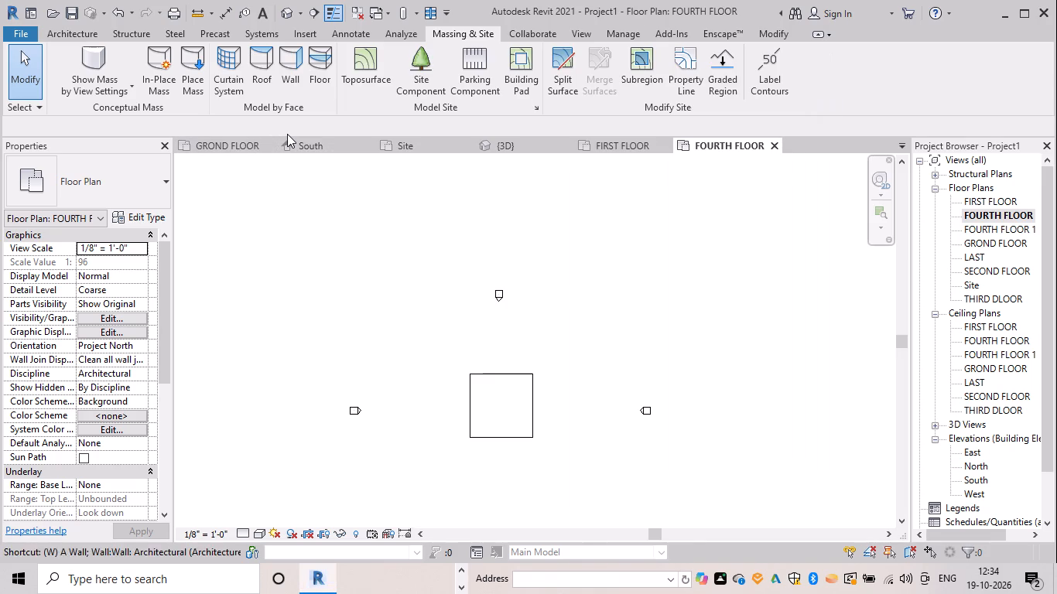
pyautogui.press('a')
pyautogui.moveTo(277, 127); pyautogui.dragTo(165, 123)
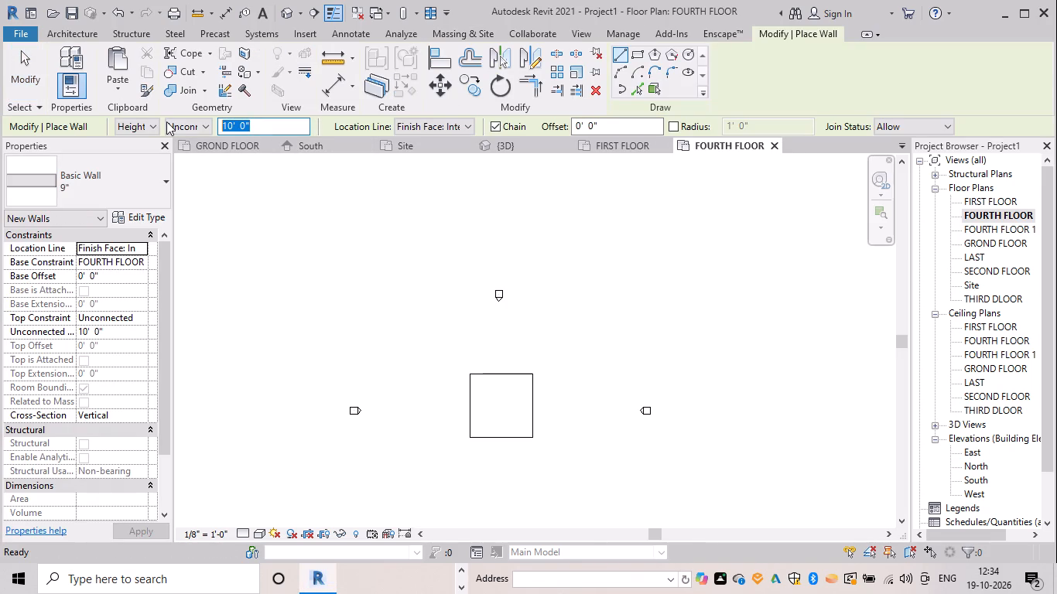
pyautogui.press('BackSpace')
pyautogui.write("2'")
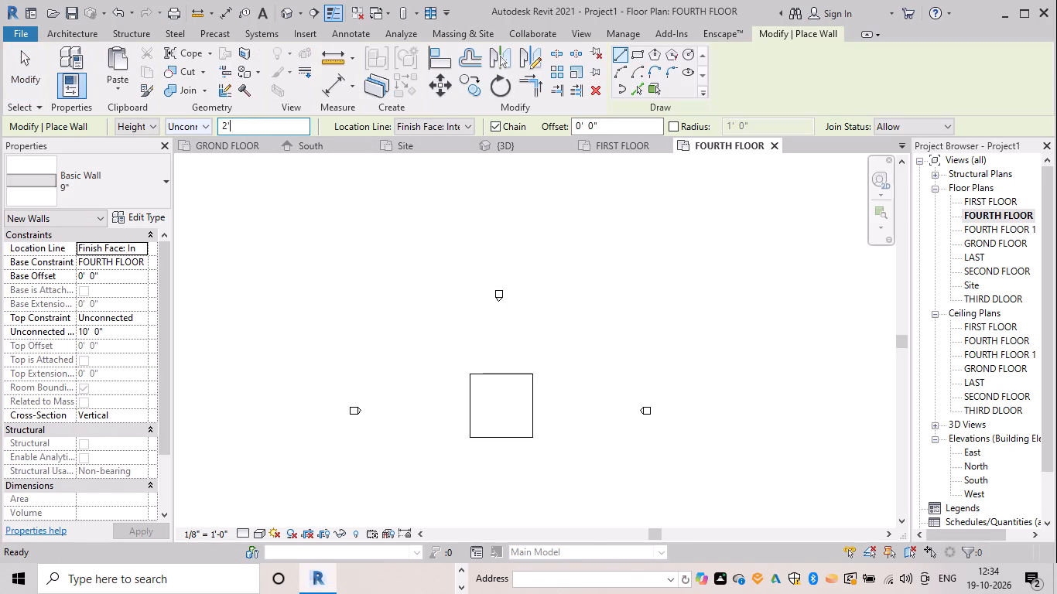
pyautogui.press('6')
pyautogui.hotkey('shift', '^')
pyautogui.press('BackSpace')
pyautogui.hotkey('shift', '"')
pyautogui.press('Return')
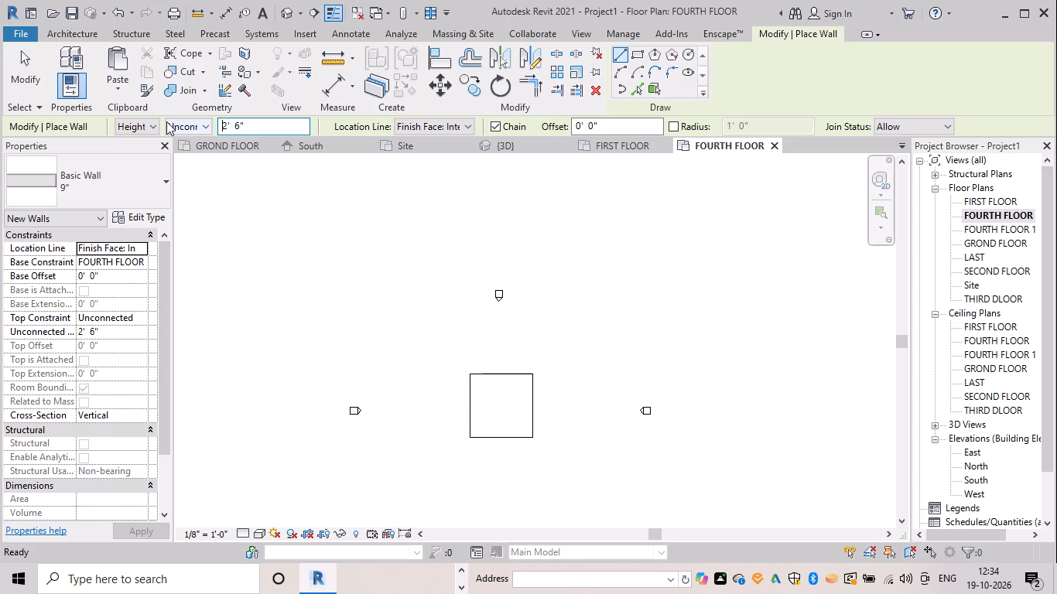
pyautogui.scroll(6, 482, 375)
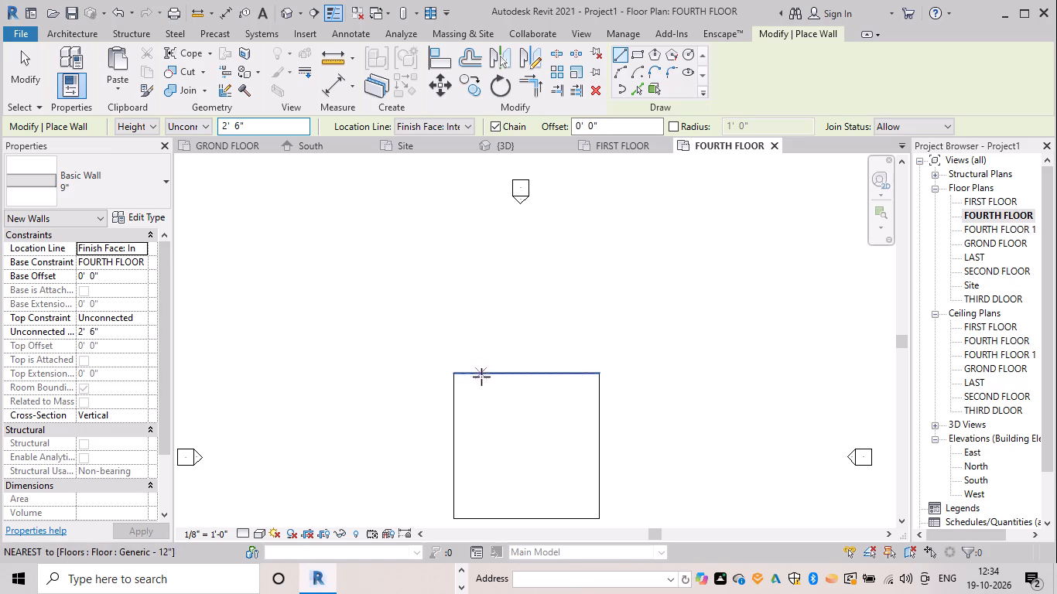
pyautogui.click(454, 375)
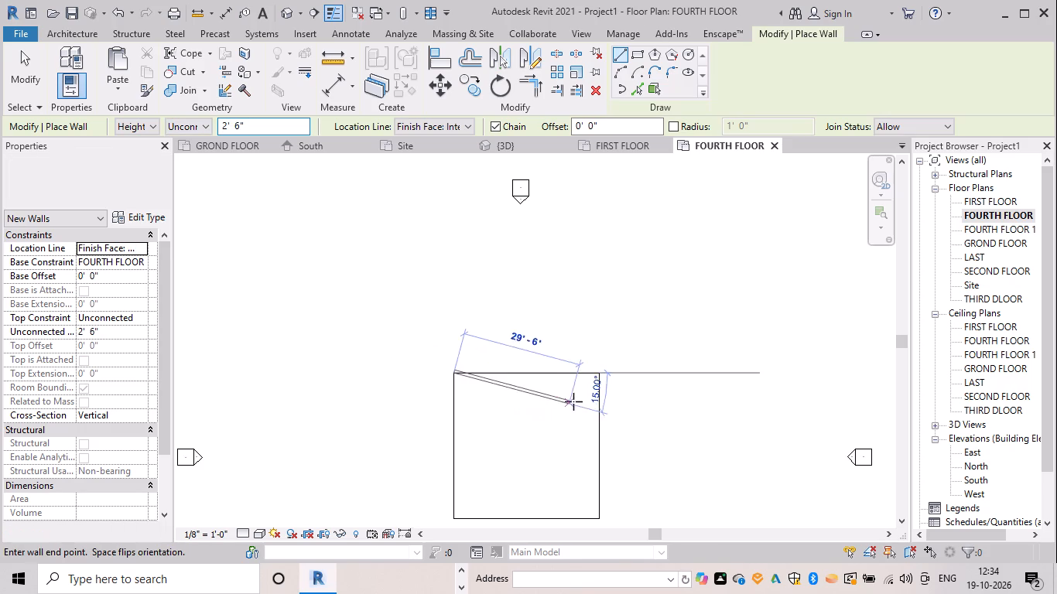
pyautogui.press('space')
pyautogui.scroll(5, 601, 386)
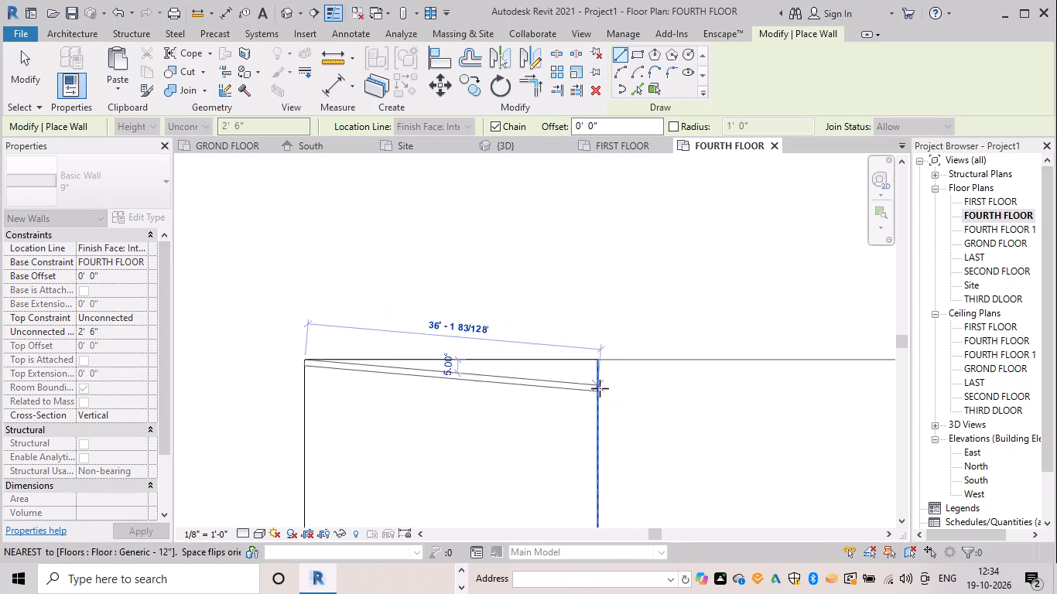
pyautogui.scroll(6, 600, 388)
pyautogui.moveTo(592, 328); pyautogui.dragTo(607, 339)
# Continue the 2' 6" high walls along the slab's east edge, 36' south edge and west edge, closing the loop.
pyautogui.scroll(-6, 568, 412)
pyautogui.moveTo(559, 412); pyautogui.dragTo(589, 207, button='middle')
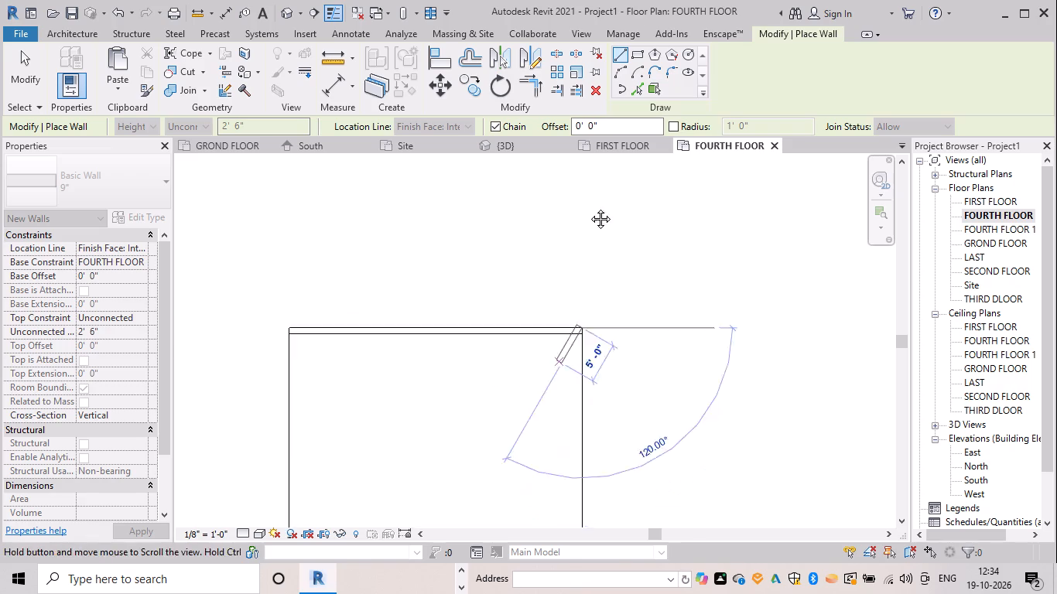
pyautogui.moveTo(589, 207); pyautogui.dragTo(590, 160, button='middle')
pyautogui.moveTo(612, 415); pyautogui.dragTo(595, 412)
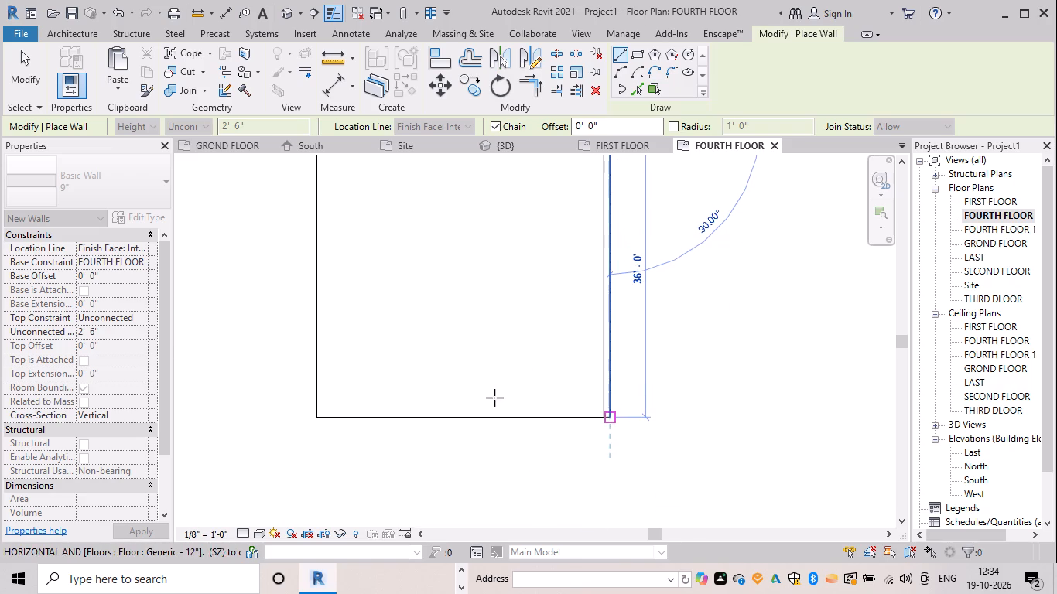
pyautogui.click(313, 415)
pyautogui.scroll(-2, 346, 313)
pyautogui.moveTo(346, 312); pyautogui.dragTo(327, 378, button='middle')
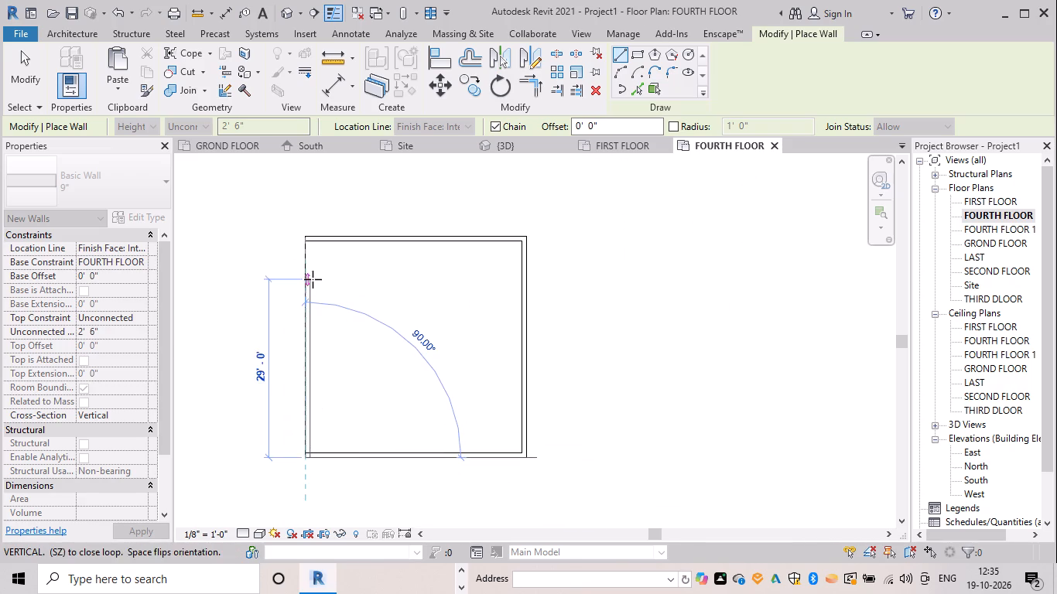
pyautogui.click(310, 245)
pyautogui.press('Escape')
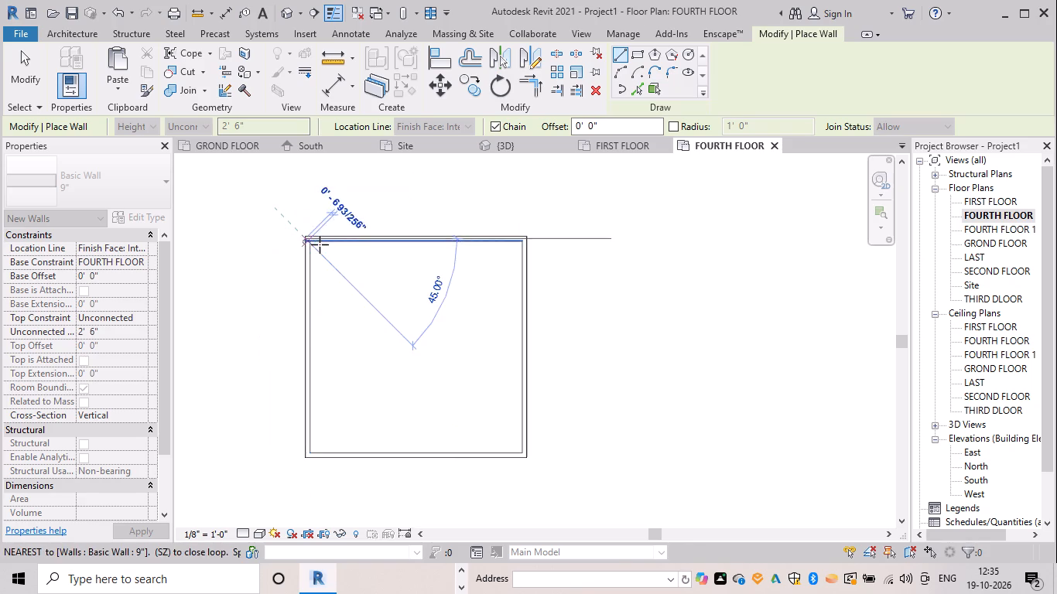
pyautogui.press('Escape')
pyautogui.press('Escape')
pyautogui.press('Escape')
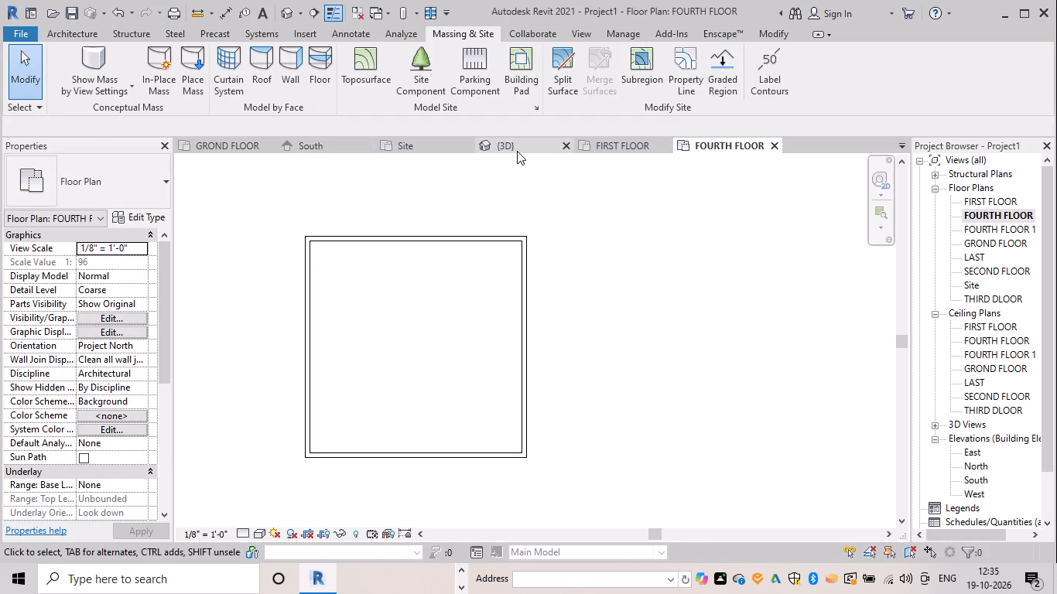
# Examine the fourth-floor parapet walls up close and the whole building from several angles in the 3D view.
pyautogui.click(517, 151)
pyautogui.scroll(-2, 541, 284)
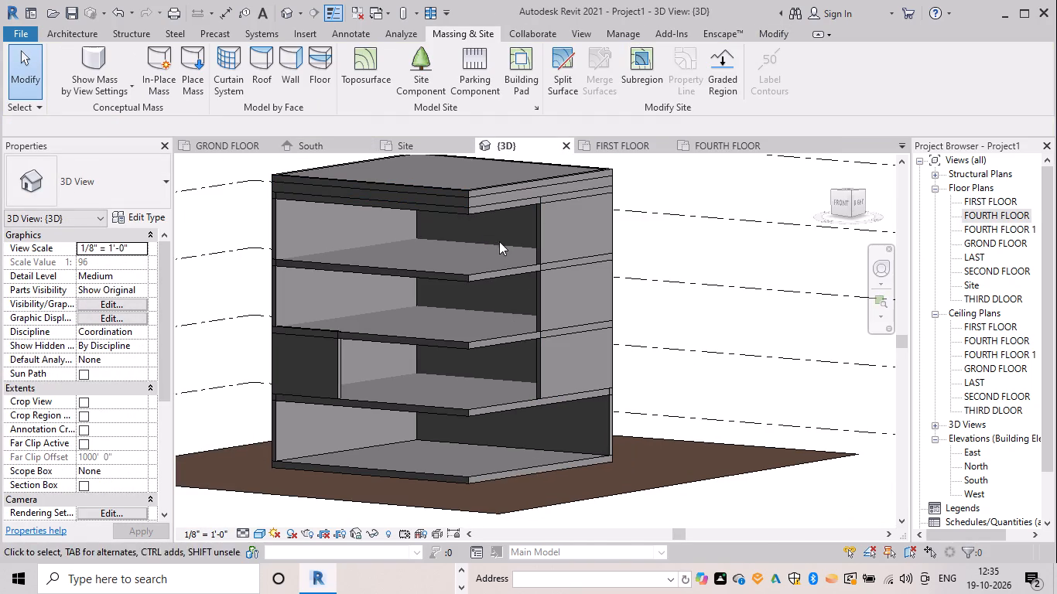
pyautogui.keyDown('shift'); pyautogui.moveTo(495, 245); pyautogui.dragTo(515, 234, button='middle'); pyautogui.keyUp('shift')
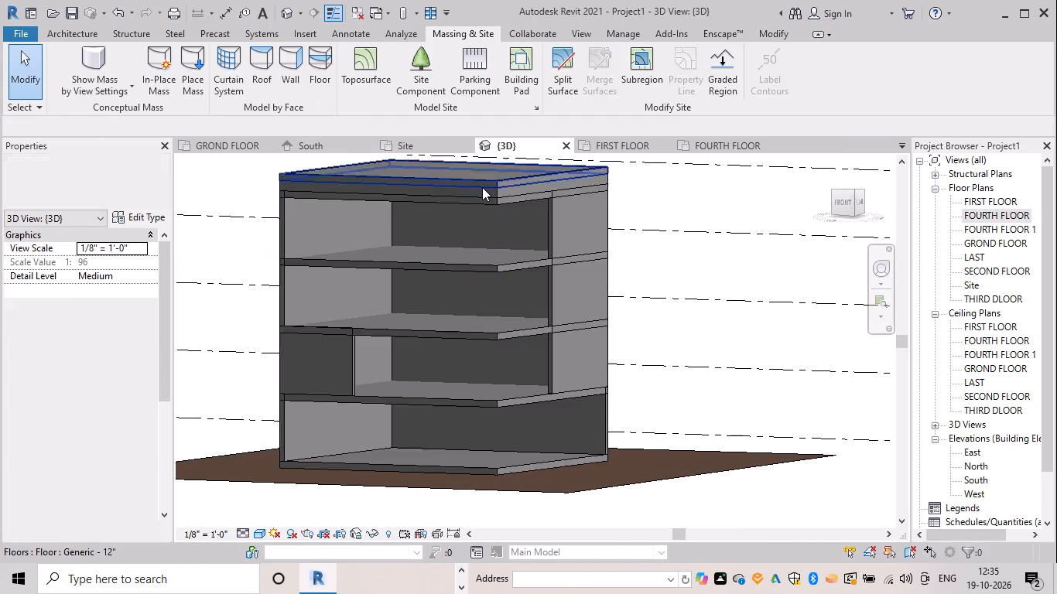
pyautogui.scroll(8, 482, 187)
pyautogui.keyDown('shift'); pyautogui.moveTo(538, 211); pyautogui.dragTo(521, 203, button='middle'); pyautogui.keyUp('shift')
pyautogui.scroll(1, 519, 196)
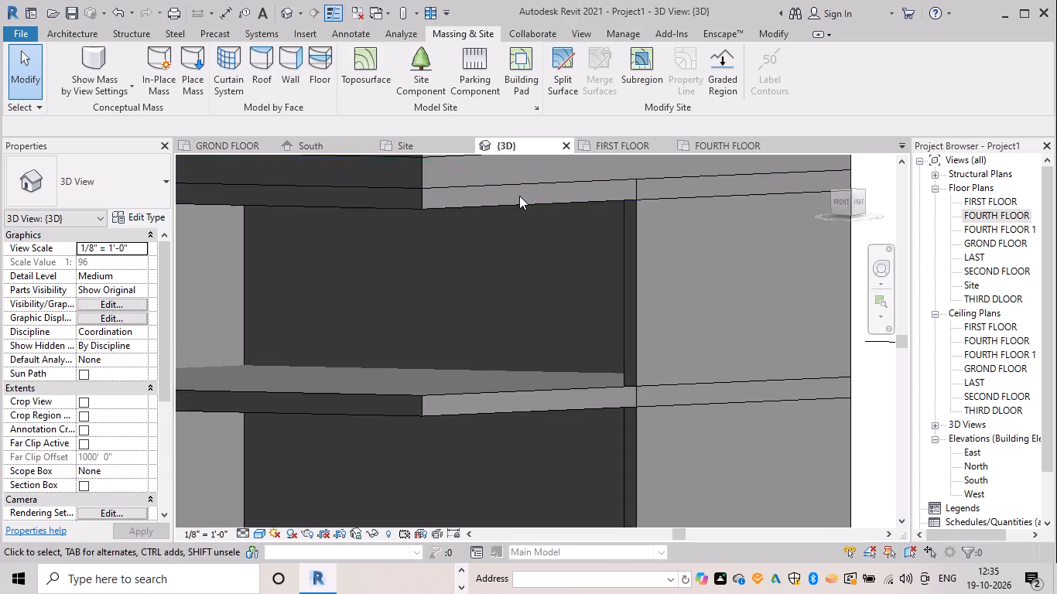
pyautogui.scroll(4, 519, 196)
pyautogui.moveTo(519, 196); pyautogui.dragTo(560, 306, button='middle')
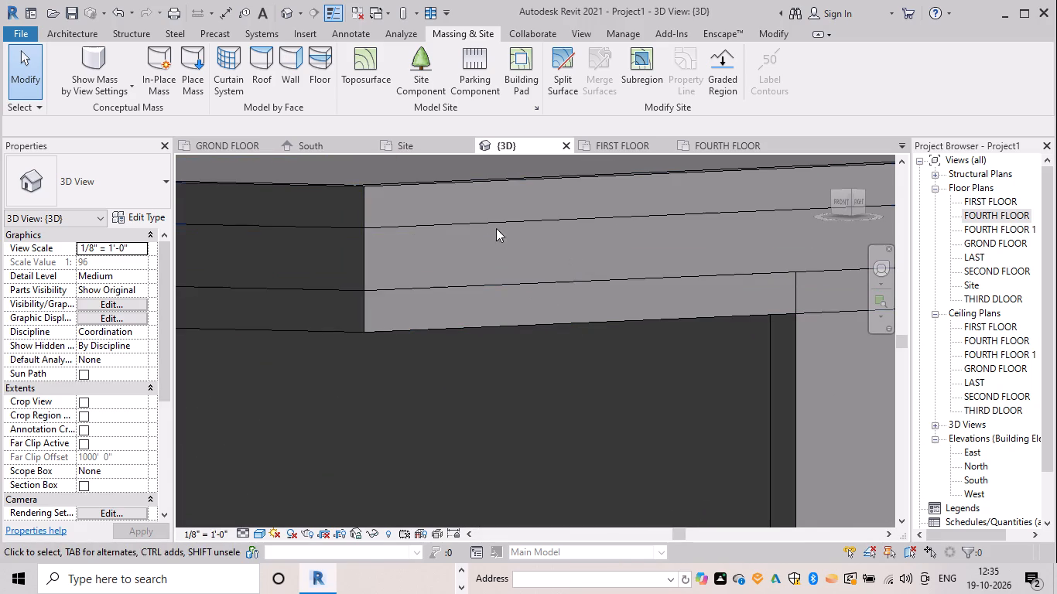
pyautogui.click(364, 257)
pyautogui.scroll(-1, 502, 268)
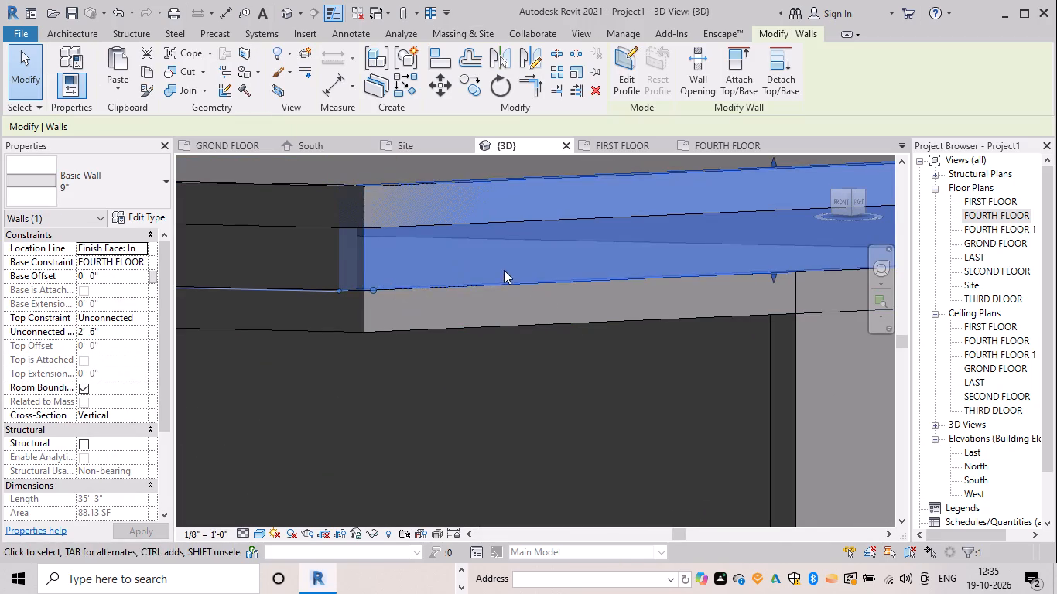
pyautogui.scroll(-3, 504, 270)
pyautogui.moveTo(504, 270); pyautogui.dragTo(509, 287, button='middle')
pyautogui.scroll(-7, 513, 289)
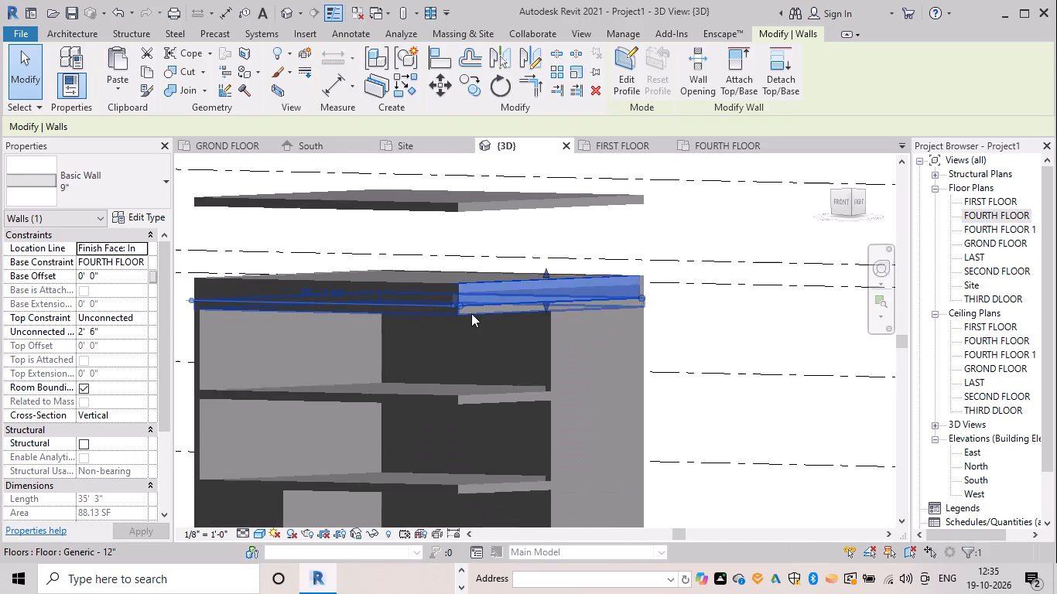
pyautogui.press('Escape')
pyautogui.scroll(-6, 461, 332)
pyautogui.keyDown('shift'); pyautogui.moveTo(399, 343); pyautogui.dragTo(492, 350, button='middle'); pyautogui.keyUp('shift')
pyautogui.keyDown('shift'); pyautogui.scroll(-1, 436, 351); pyautogui.keyUp('shift')
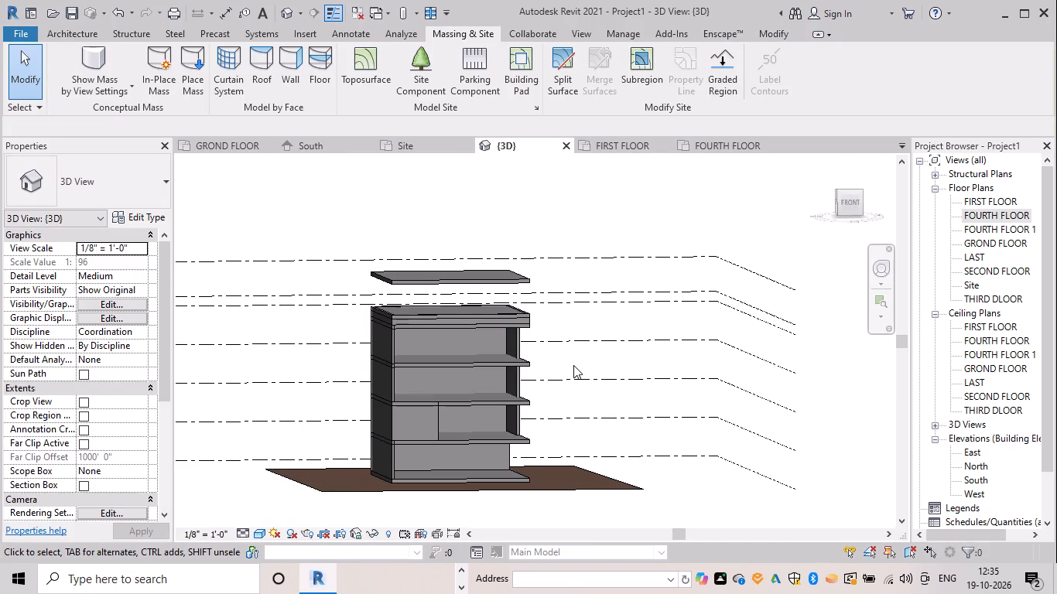
pyautogui.scroll(-1, 573, 365)
pyautogui.keyDown('shift'); pyautogui.moveTo(569, 449); pyautogui.dragTo(425, 438, button='middle'); pyautogui.keyUp('shift')
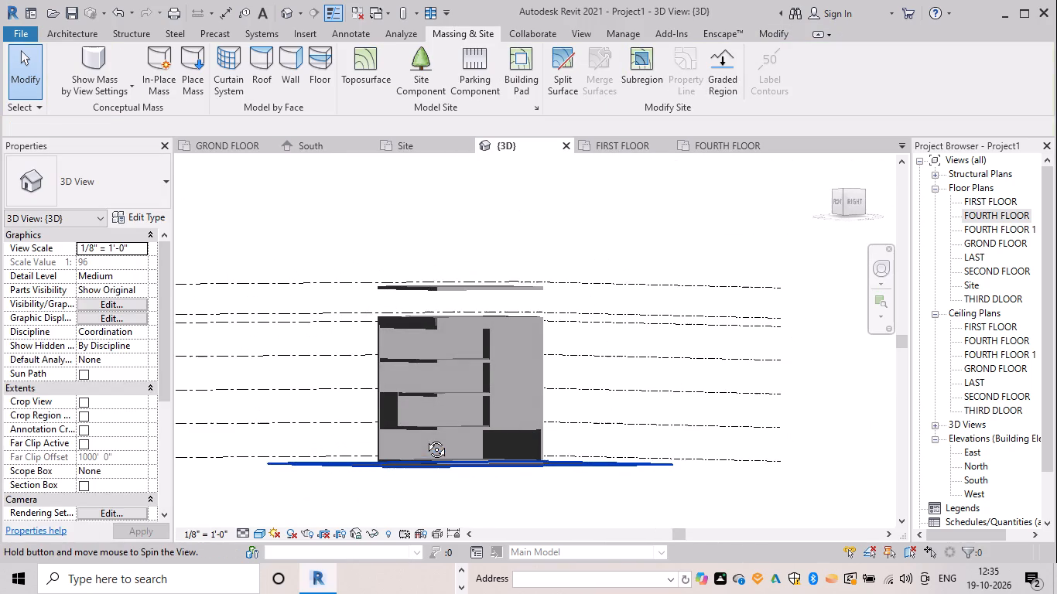
pyautogui.keyDown('shift'); pyautogui.moveTo(425, 438); pyautogui.dragTo(593, 478, button='middle'); pyautogui.keyUp('shift')
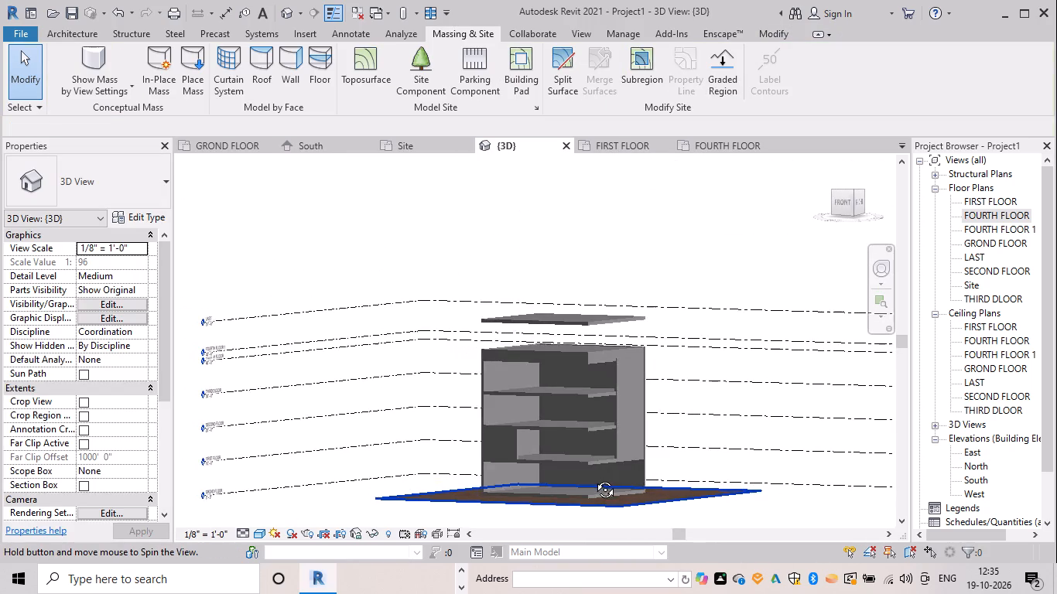
pyautogui.keyDown('shift'); pyautogui.moveTo(593, 478); pyautogui.dragTo(588, 477, button='middle'); pyautogui.keyUp('shift')
pyautogui.scroll(4, 587, 410)
pyautogui.moveTo(587, 410); pyautogui.dragTo(566, 361, button='middle')
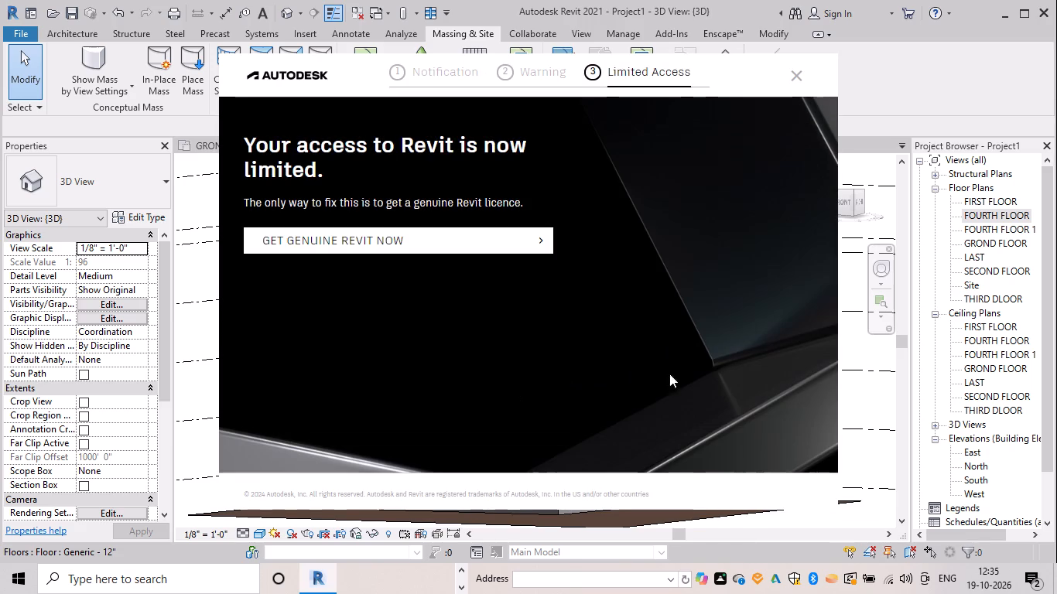
# Close the Autodesk limited-access licence notice covering the 3D view.
pyautogui.click(797, 70)
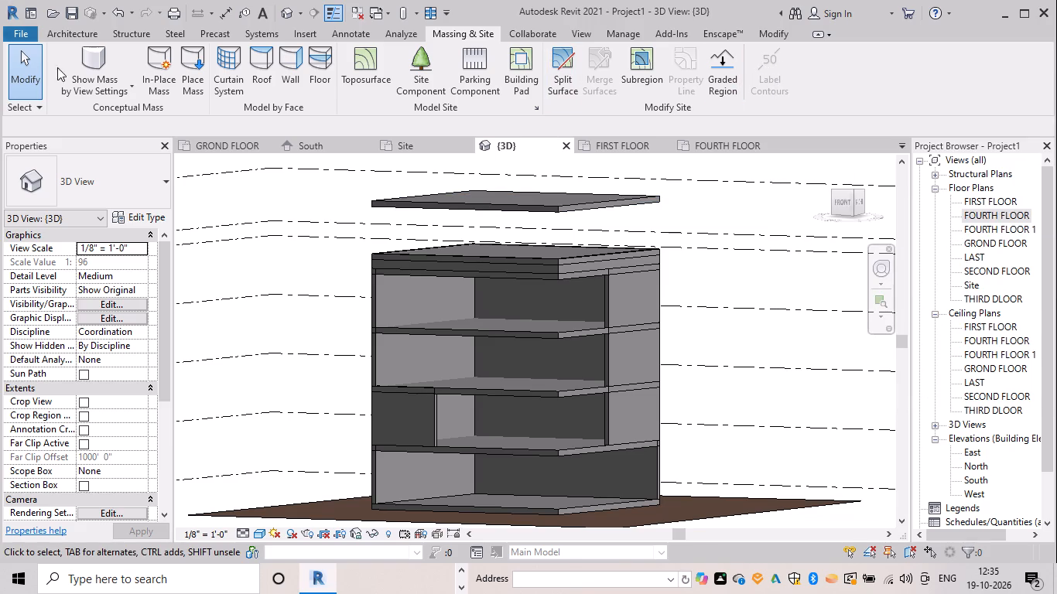
# Start an in-place model in the Walls category, keeping the name Walls 1.
pyautogui.click(74, 39)
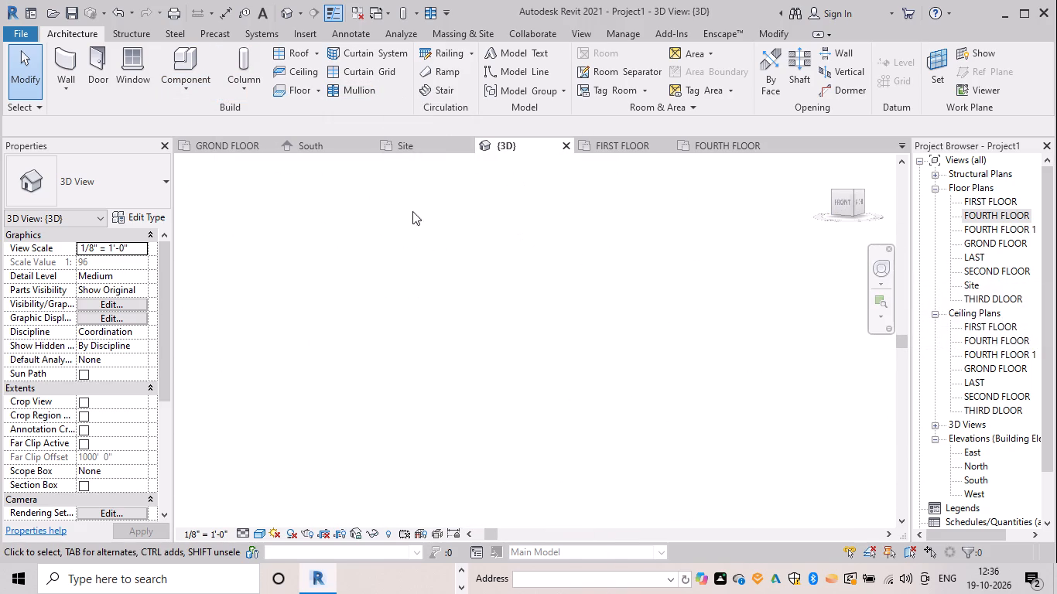
pyautogui.scroll(-4, 499, 158)
pyautogui.scroll(-6, 525, 374)
pyautogui.moveTo(548, 362); pyautogui.dragTo(160, 362, button='middle')
pyautogui.click(202, 84)
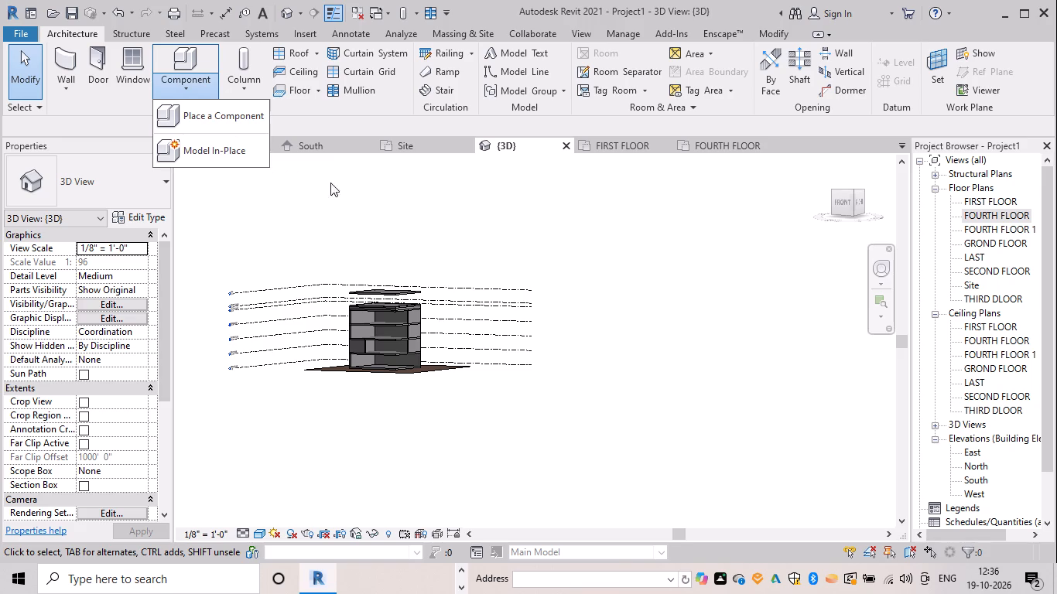
pyautogui.moveTo(236, 149); pyautogui.dragTo(237, 156)
pyautogui.click(517, 237)
pyautogui.press('w')
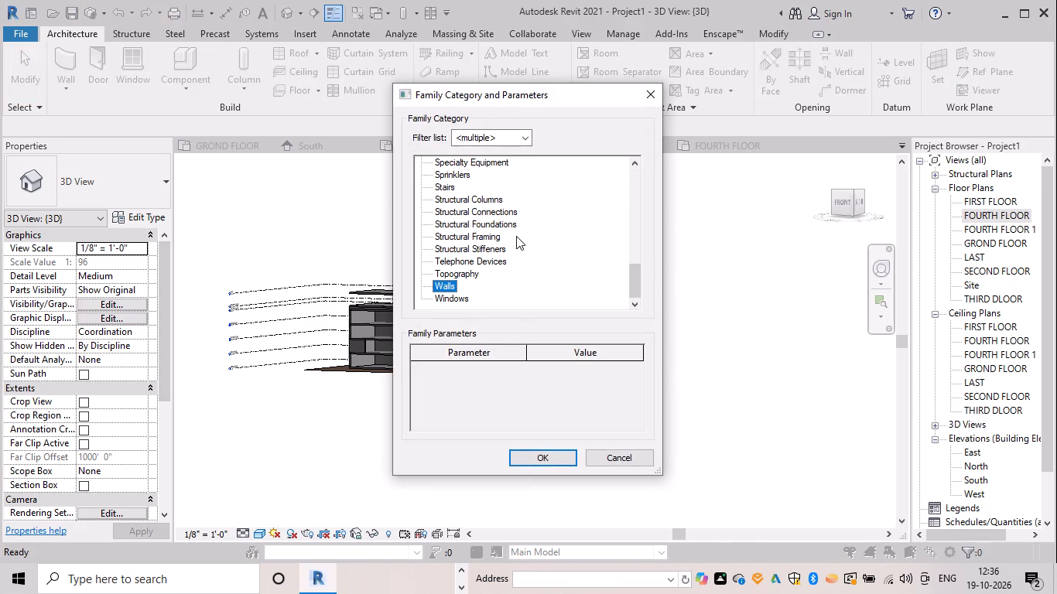
pyautogui.click(525, 459)
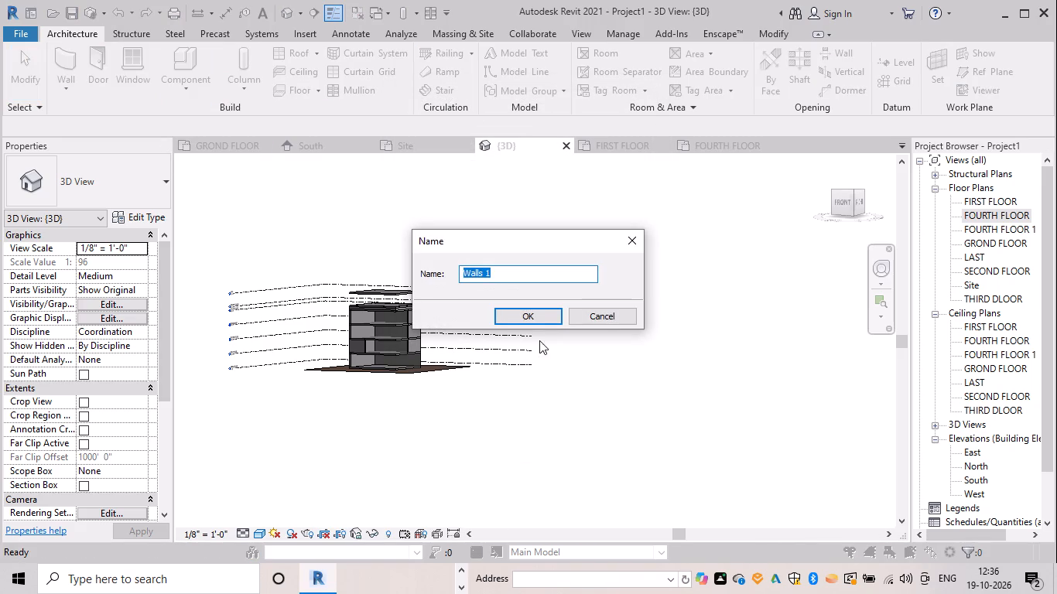
pyautogui.click(546, 323)
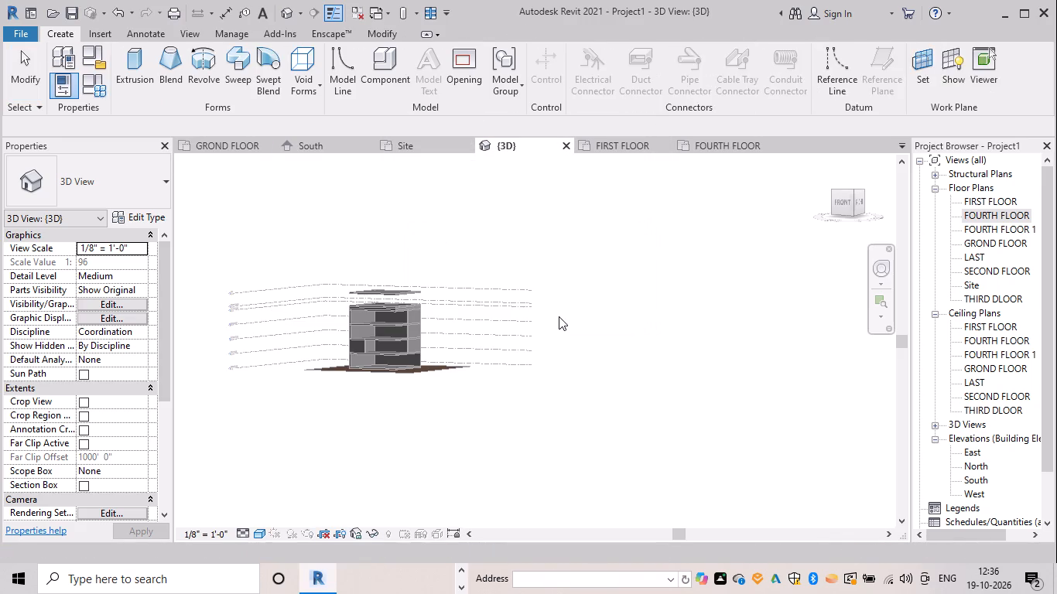
# Start an Extrusion and set its work plane by picking the front face of the building's west 9" wall.
pyautogui.click(145, 77)
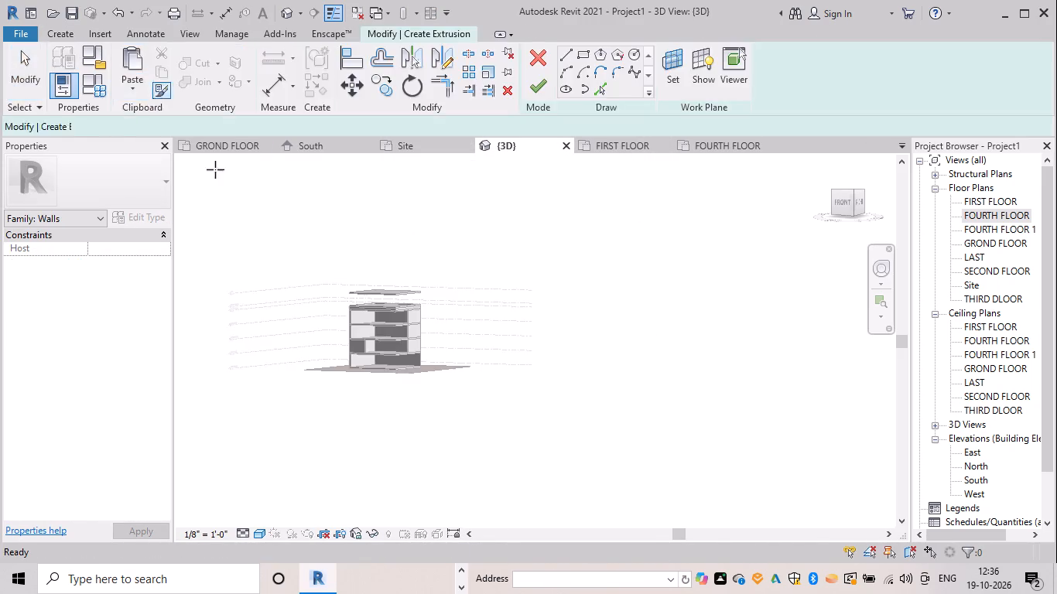
pyautogui.scroll(9, 378, 325)
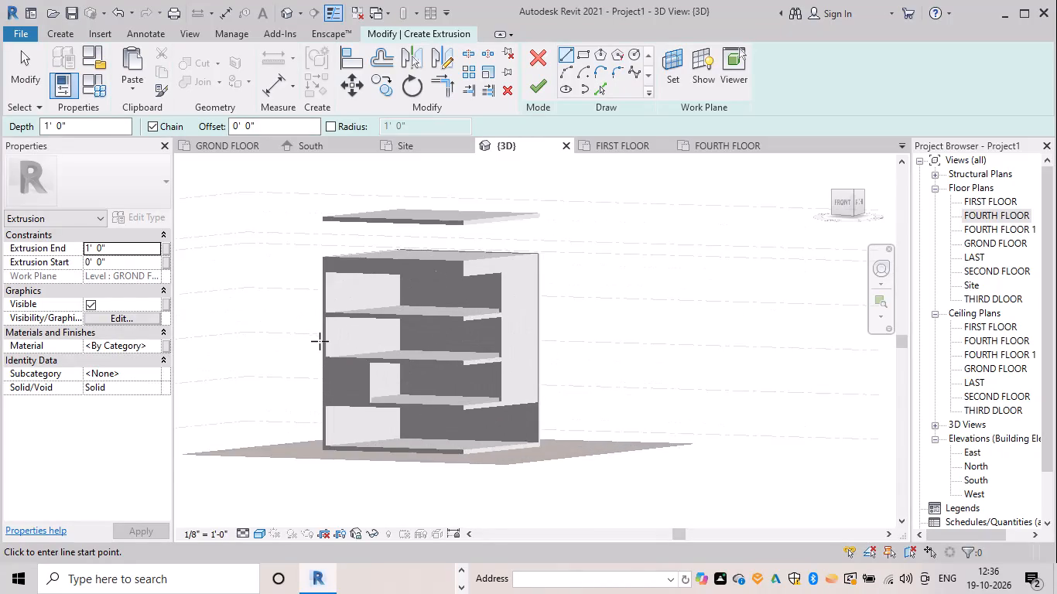
pyautogui.click(672, 59)
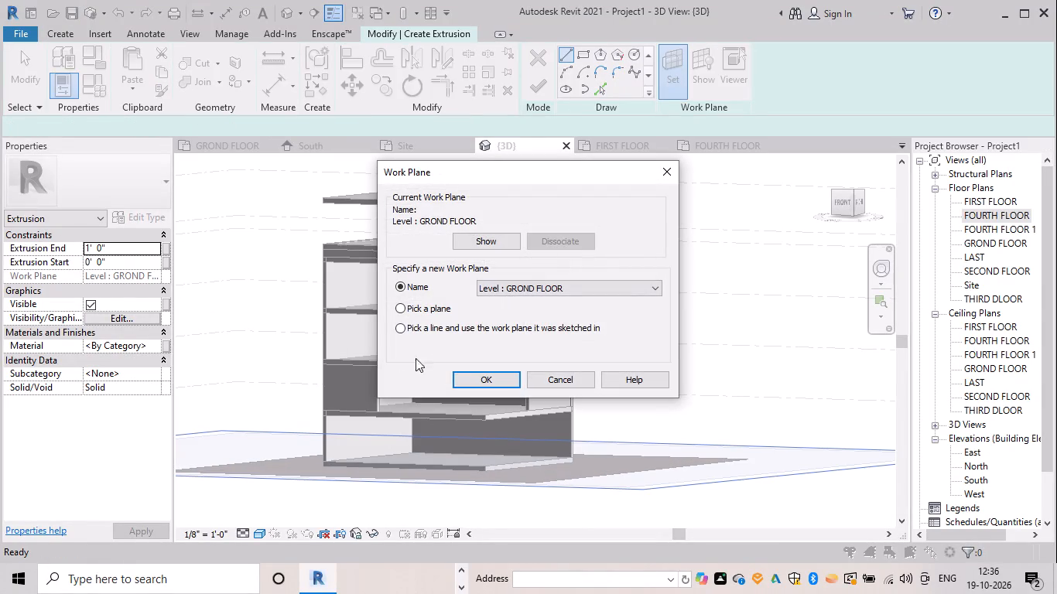
pyautogui.click(434, 308)
pyautogui.click(476, 378)
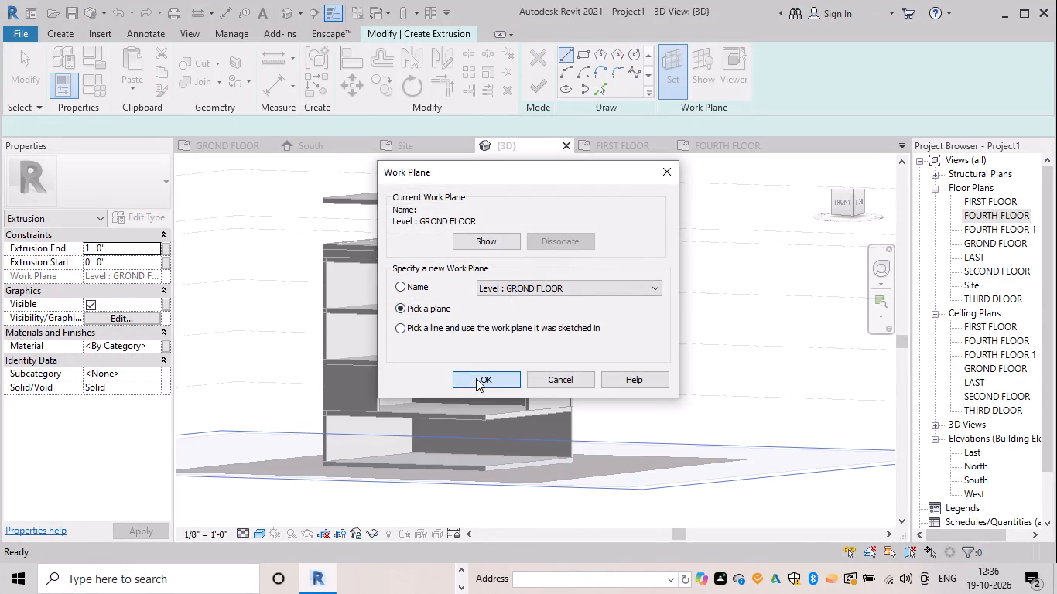
pyautogui.scroll(-4, 402, 397)
pyautogui.keyDown('shift'); pyautogui.moveTo(344, 387); pyautogui.dragTo(388, 387, button='middle'); pyautogui.keyUp('shift')
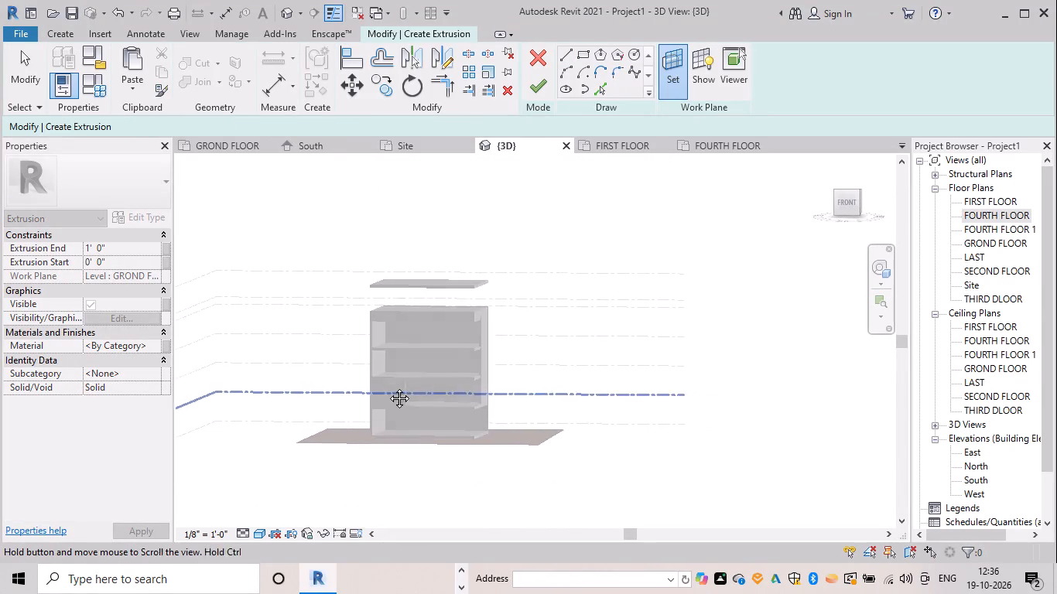
pyautogui.keyDown('shift'); pyautogui.moveTo(388, 387); pyautogui.dragTo(388, 386, button='middle'); pyautogui.keyUp('shift')
pyautogui.scroll(12, 383, 373)
pyautogui.click(342, 338)
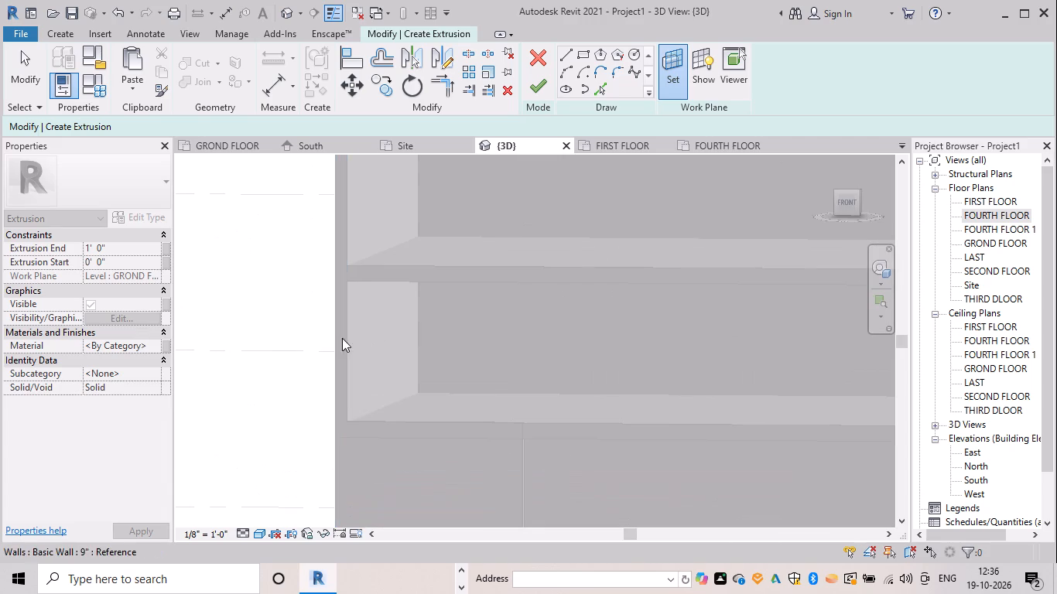
pyautogui.scroll(-4, 380, 328)
pyautogui.middleClick(381, 328)
pyautogui.scroll(-1, 381, 328)
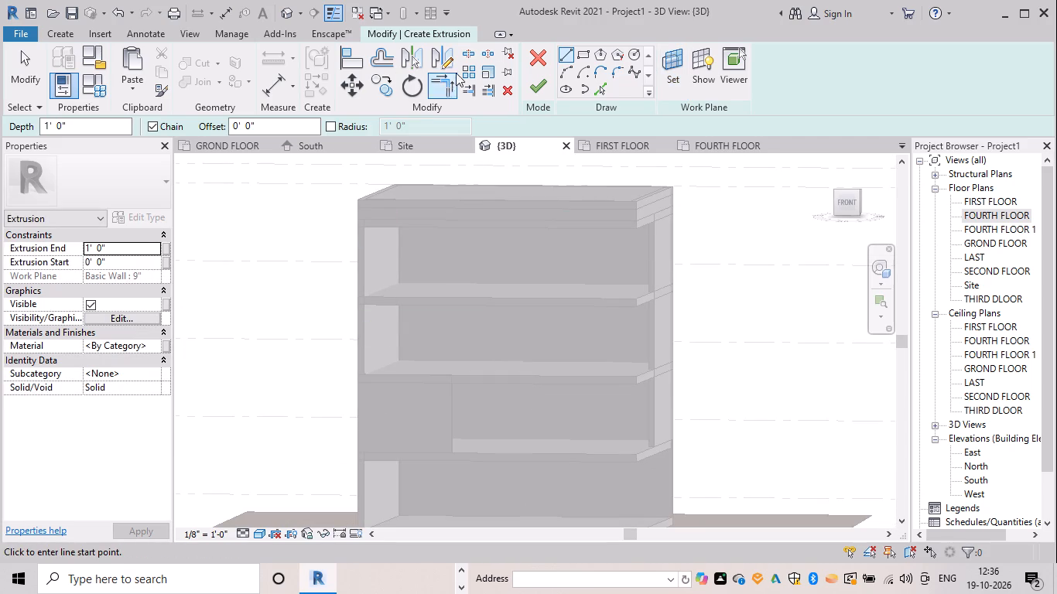
# Sketch a rectangle about 2' 2" wide and 22' 6" high on the west wall's front, from the second-floor slab to the parapet top.
pyautogui.doubleClick(578, 58)
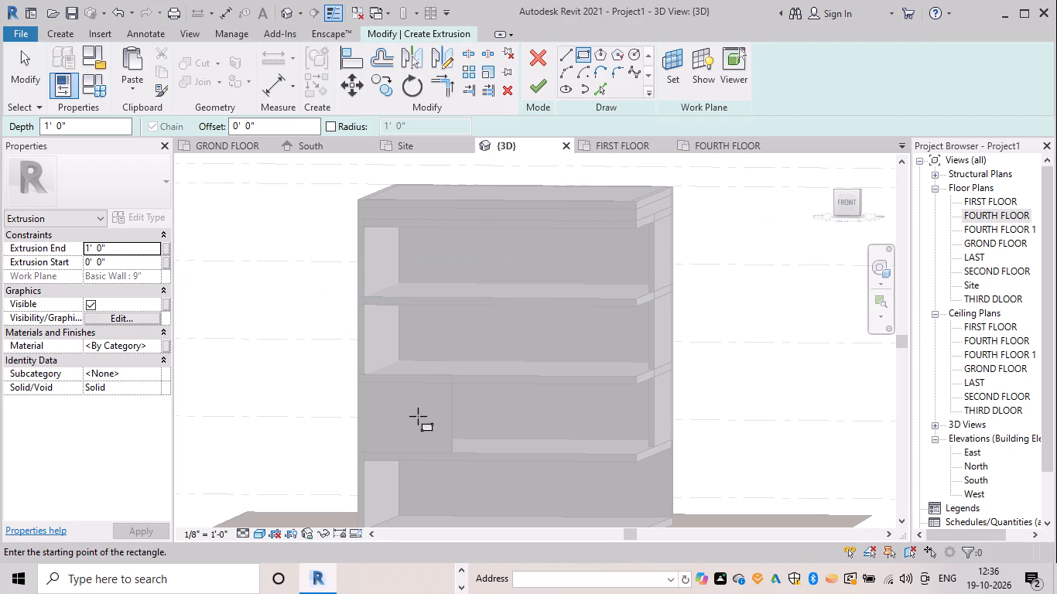
pyautogui.scroll(6, 328, 377)
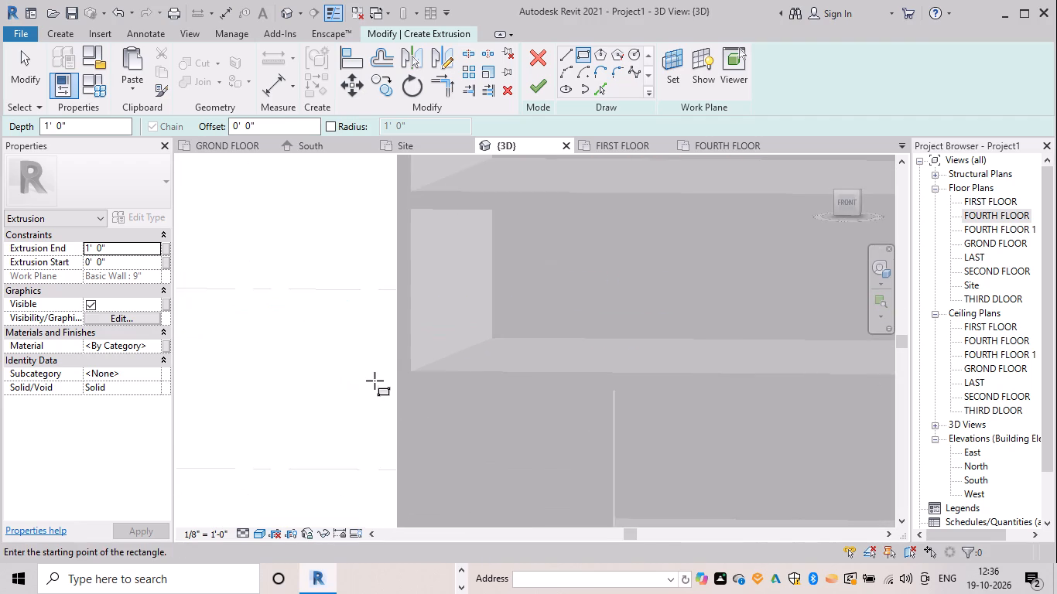
pyautogui.scroll(3, 382, 381)
pyautogui.click(408, 369)
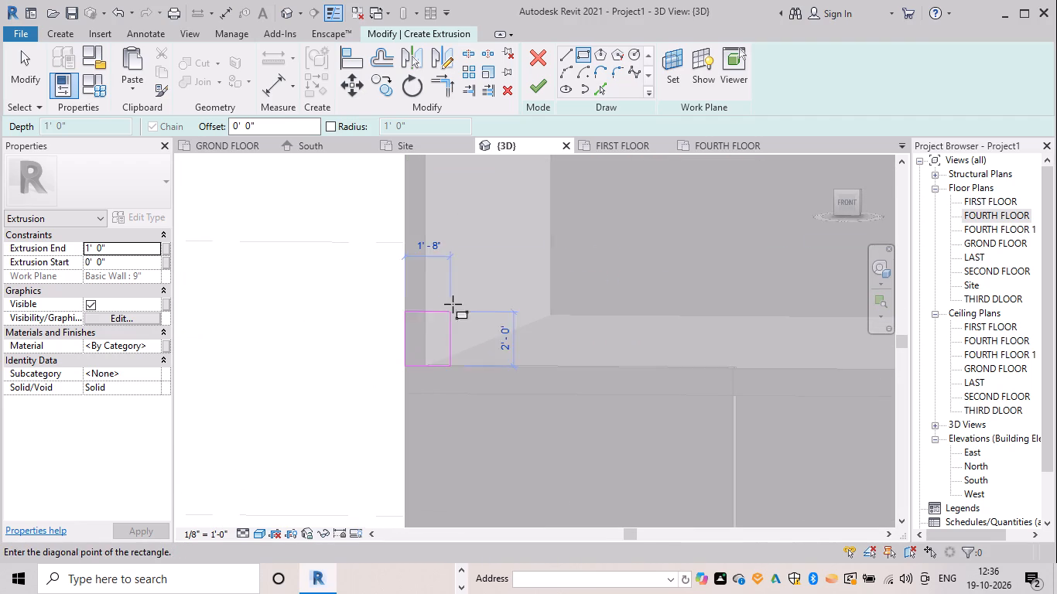
pyautogui.scroll(-8, 433, 209)
pyautogui.moveTo(426, 241); pyautogui.dragTo(316, 476, button='middle')
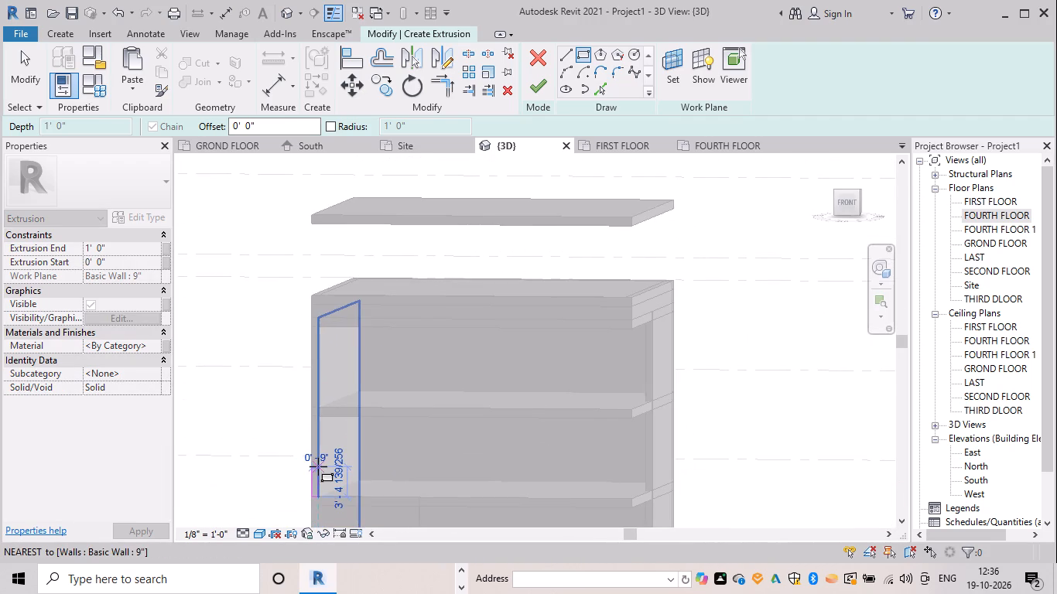
pyautogui.click(331, 295)
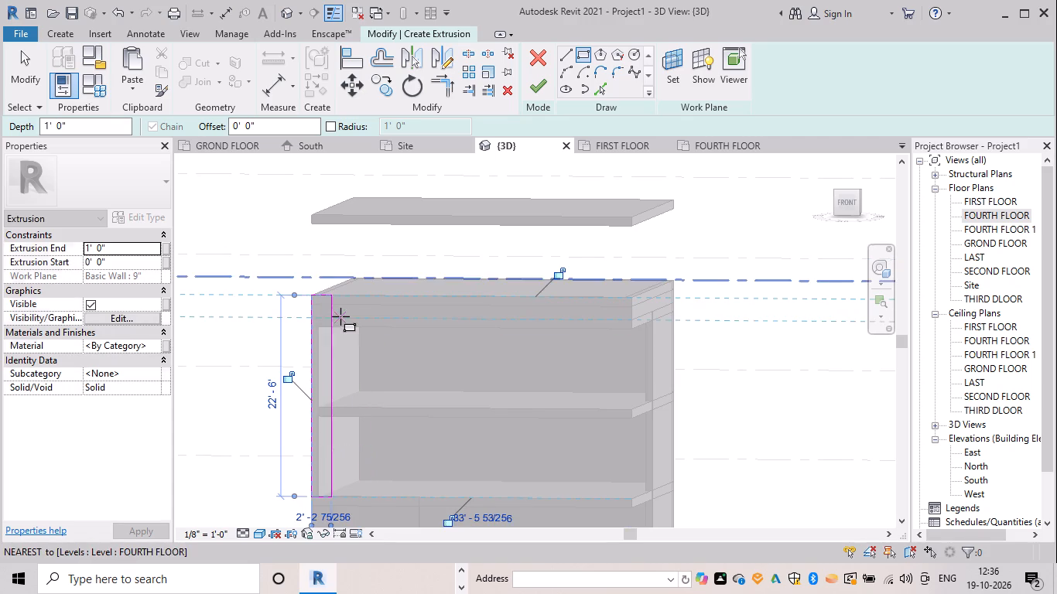
# Nudge the rectangle's inner vertical edge toward the wall, narrowing the profile to about 1' 10".
pyautogui.press('Escape')
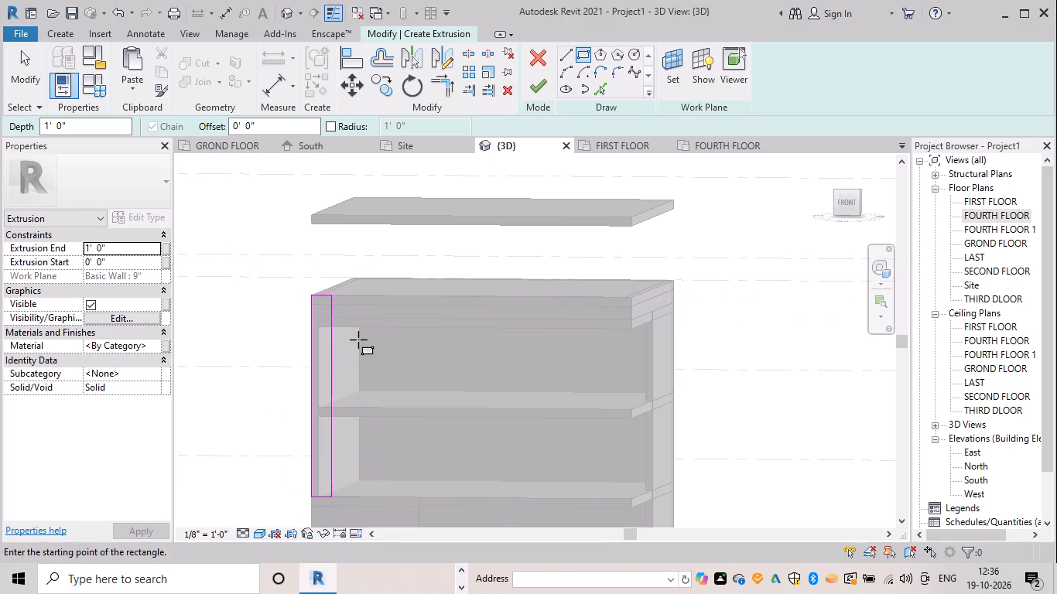
pyautogui.press('Escape')
pyautogui.click(330, 357)
pyautogui.press('Left')
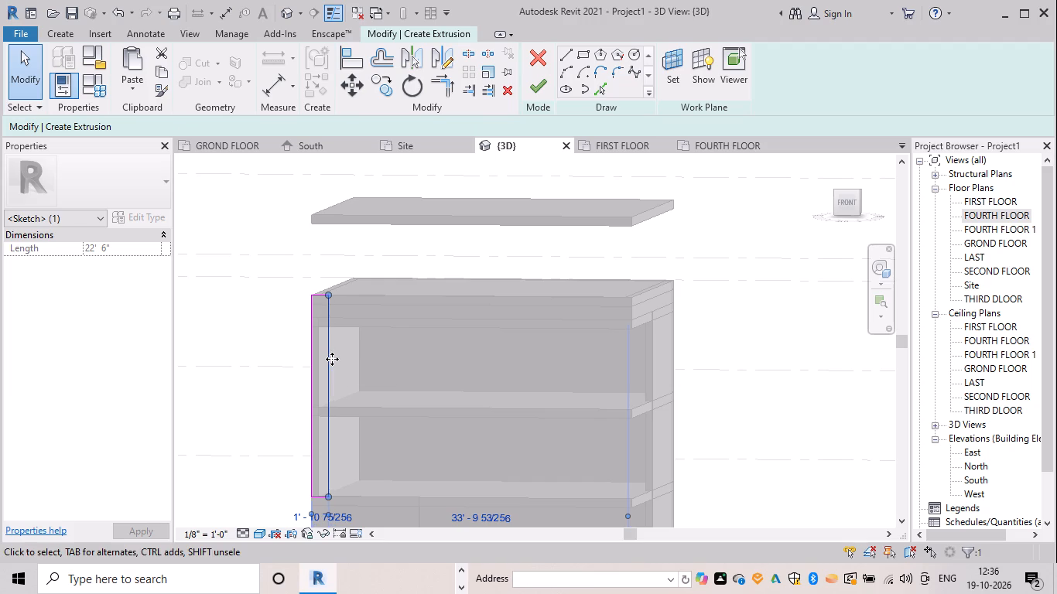
pyautogui.moveTo(272, 358); pyautogui.dragTo(281, 353)
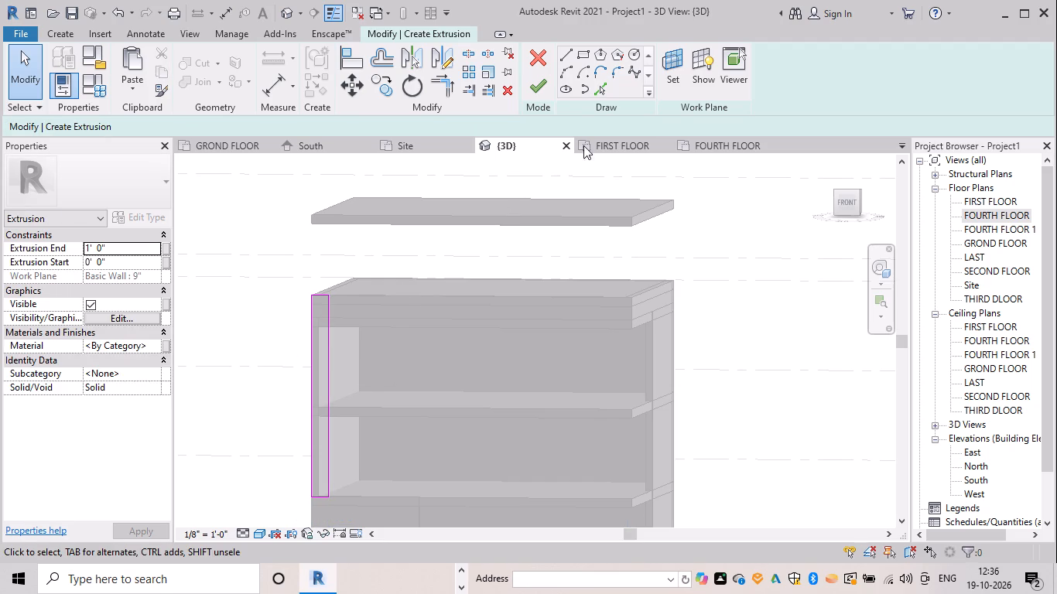
# Finish the sketch as a solid extrusion 1' 0" deep along the west end of the front facade.
pyautogui.click(548, 90)
pyautogui.scroll(-3, 460, 290)
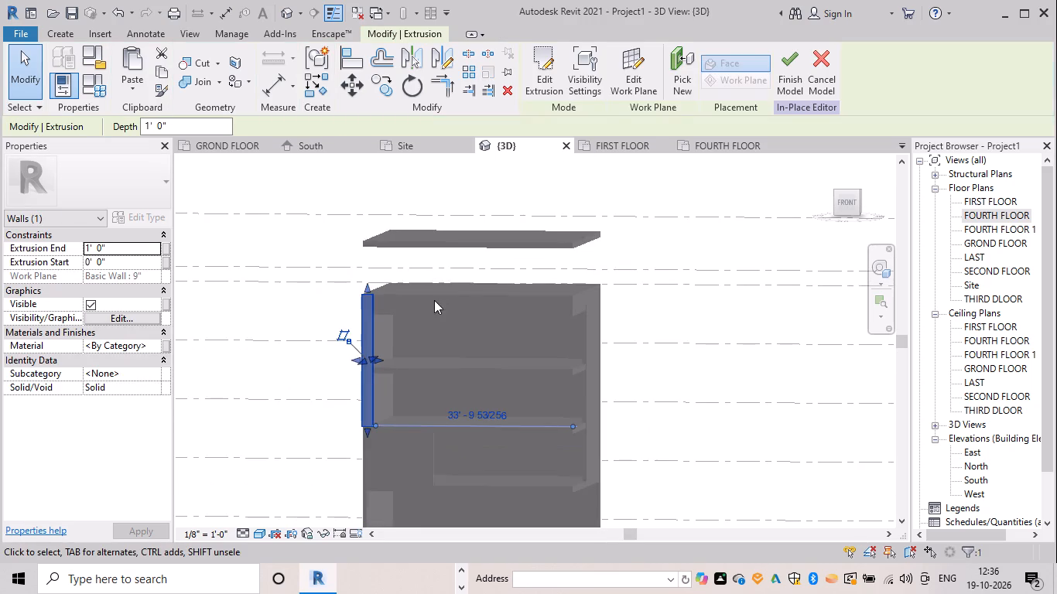
pyautogui.press('Escape')
pyautogui.keyDown('shift'); pyautogui.moveTo(685, 352); pyautogui.dragTo(612, 381, button='middle'); pyautogui.keyUp('shift')
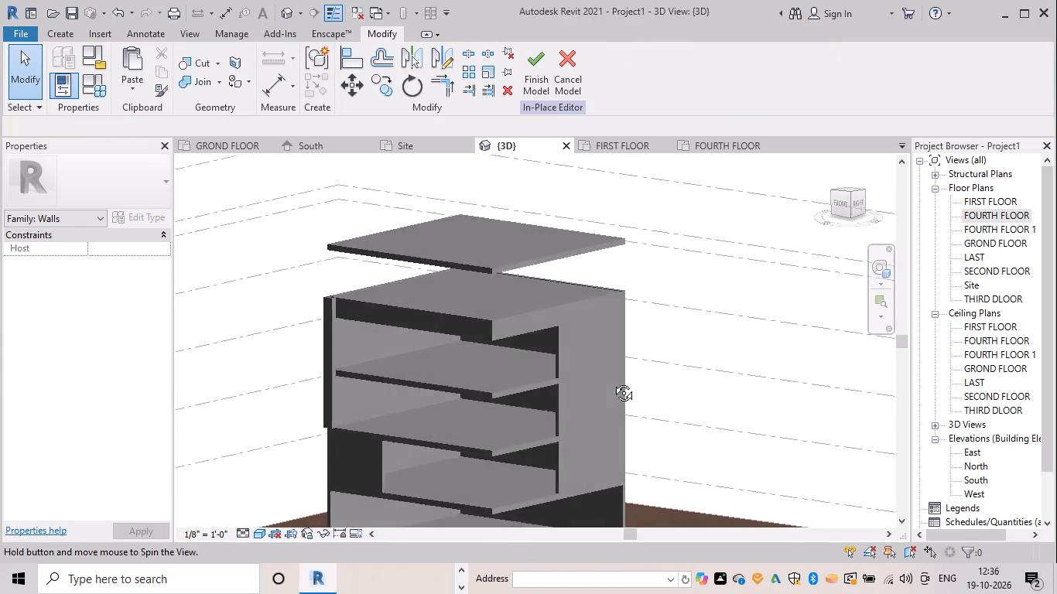
pyautogui.keyDown('shift'); pyautogui.moveTo(612, 381); pyautogui.dragTo(604, 379, button='middle'); pyautogui.keyUp('shift')
pyautogui.scroll(5, 320, 335)
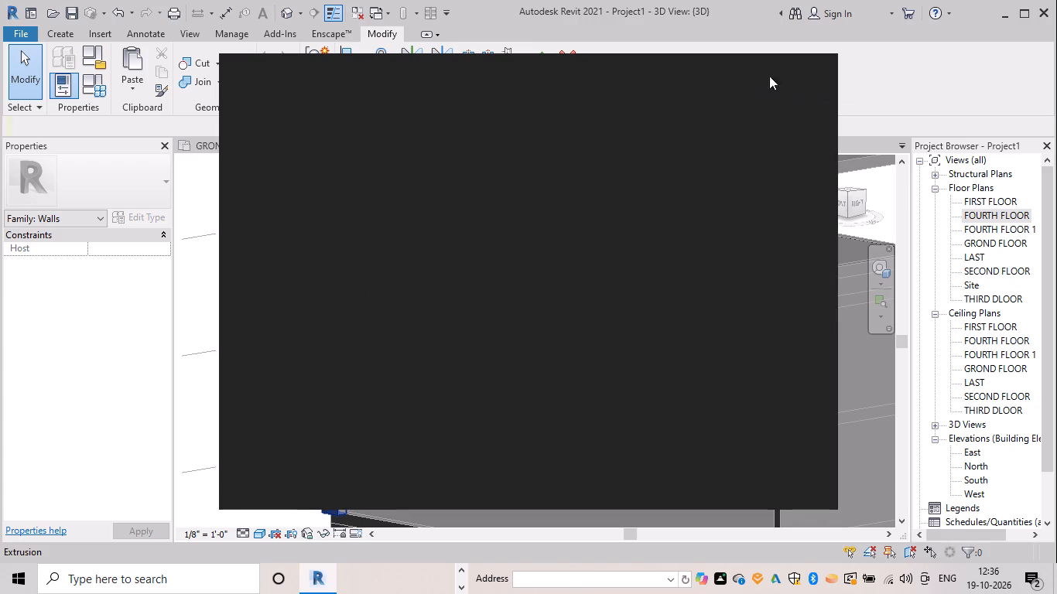
# Close the Autodesk licence notice covering the in-place model in the 3D view.
pyautogui.click(803, 70)
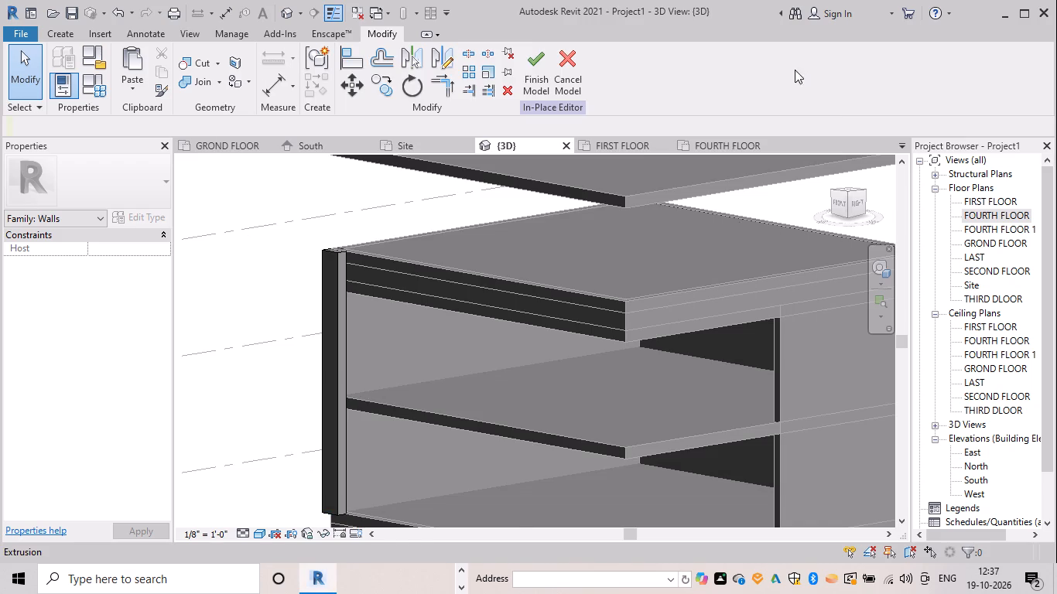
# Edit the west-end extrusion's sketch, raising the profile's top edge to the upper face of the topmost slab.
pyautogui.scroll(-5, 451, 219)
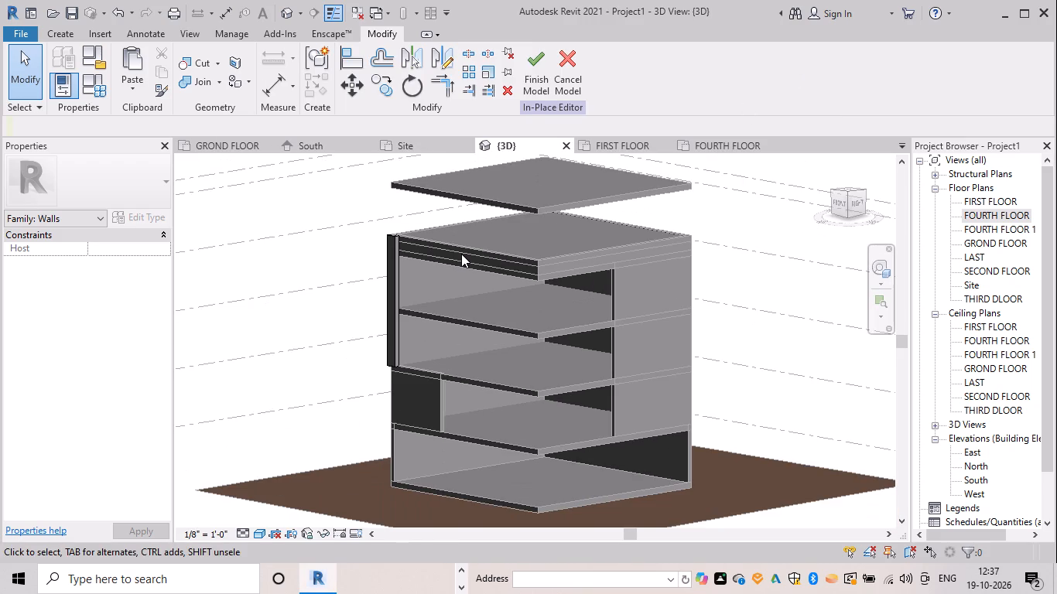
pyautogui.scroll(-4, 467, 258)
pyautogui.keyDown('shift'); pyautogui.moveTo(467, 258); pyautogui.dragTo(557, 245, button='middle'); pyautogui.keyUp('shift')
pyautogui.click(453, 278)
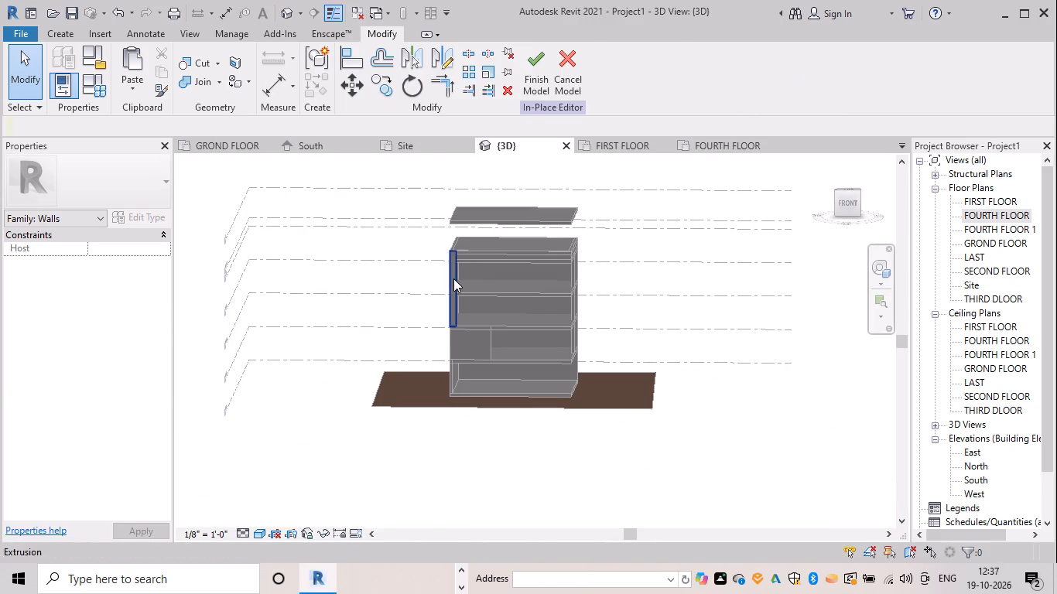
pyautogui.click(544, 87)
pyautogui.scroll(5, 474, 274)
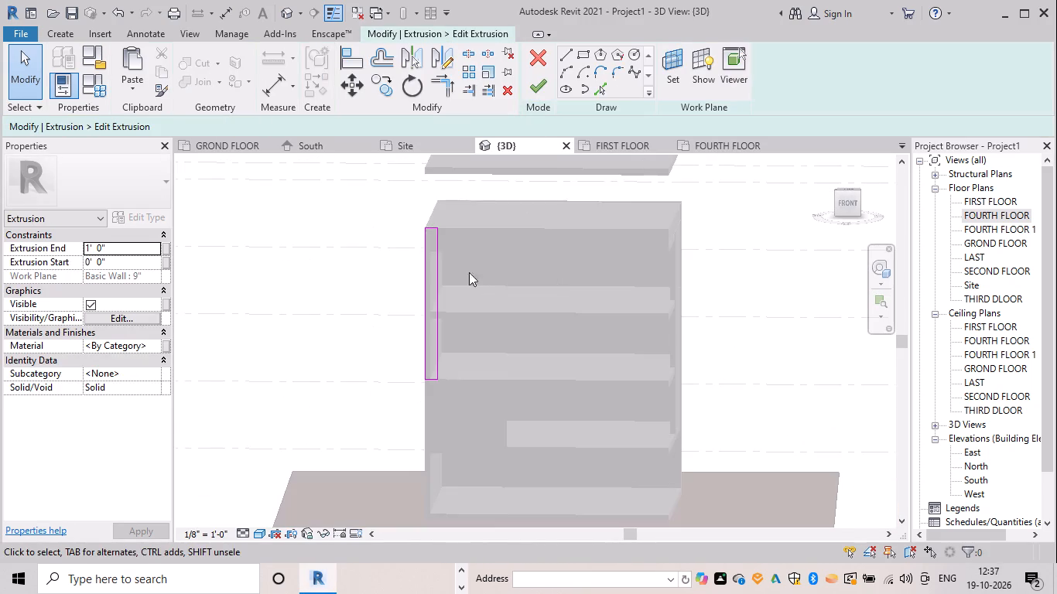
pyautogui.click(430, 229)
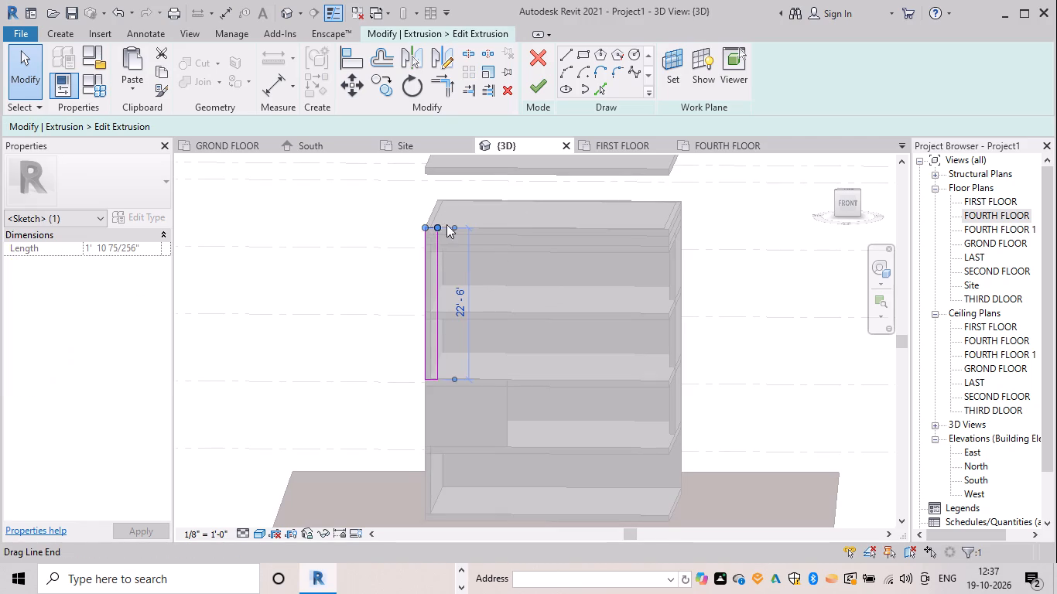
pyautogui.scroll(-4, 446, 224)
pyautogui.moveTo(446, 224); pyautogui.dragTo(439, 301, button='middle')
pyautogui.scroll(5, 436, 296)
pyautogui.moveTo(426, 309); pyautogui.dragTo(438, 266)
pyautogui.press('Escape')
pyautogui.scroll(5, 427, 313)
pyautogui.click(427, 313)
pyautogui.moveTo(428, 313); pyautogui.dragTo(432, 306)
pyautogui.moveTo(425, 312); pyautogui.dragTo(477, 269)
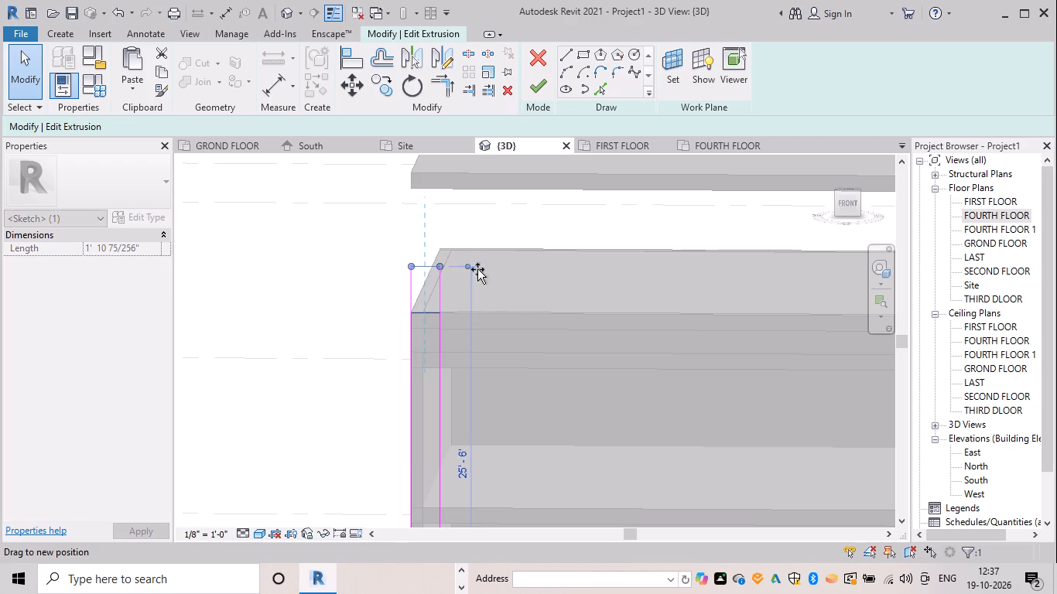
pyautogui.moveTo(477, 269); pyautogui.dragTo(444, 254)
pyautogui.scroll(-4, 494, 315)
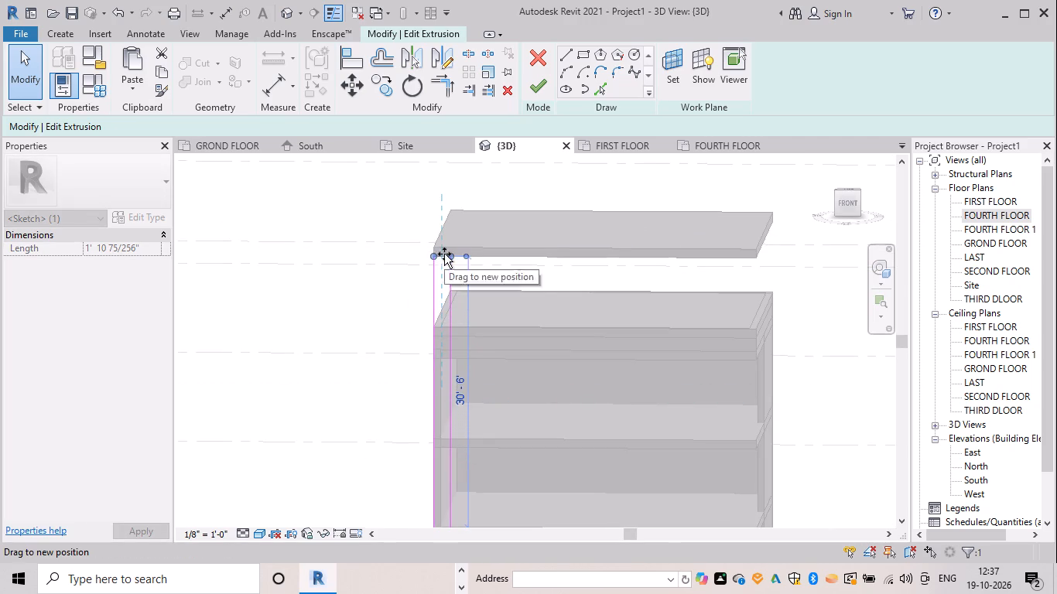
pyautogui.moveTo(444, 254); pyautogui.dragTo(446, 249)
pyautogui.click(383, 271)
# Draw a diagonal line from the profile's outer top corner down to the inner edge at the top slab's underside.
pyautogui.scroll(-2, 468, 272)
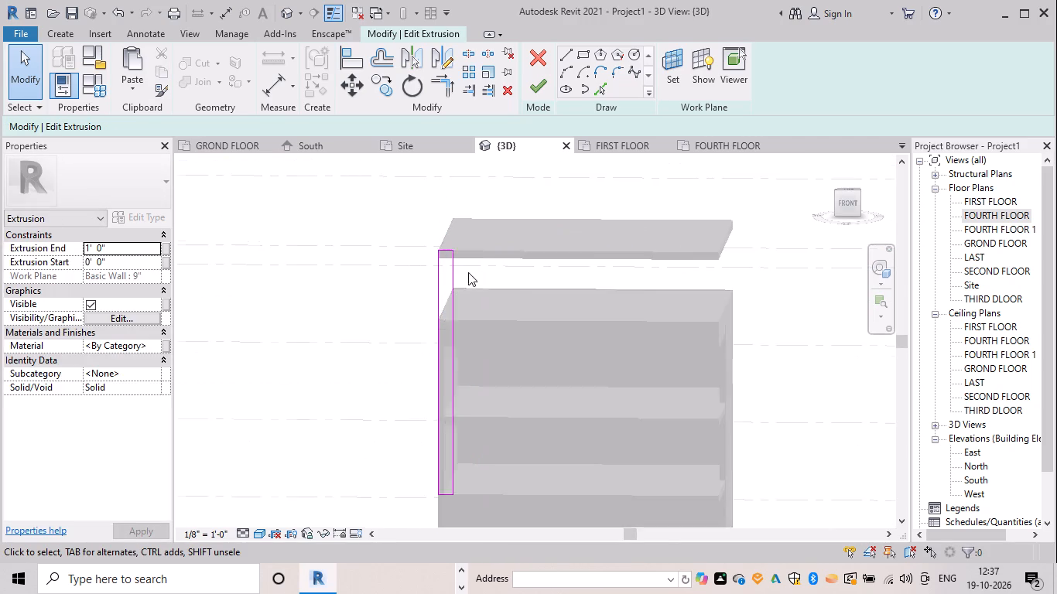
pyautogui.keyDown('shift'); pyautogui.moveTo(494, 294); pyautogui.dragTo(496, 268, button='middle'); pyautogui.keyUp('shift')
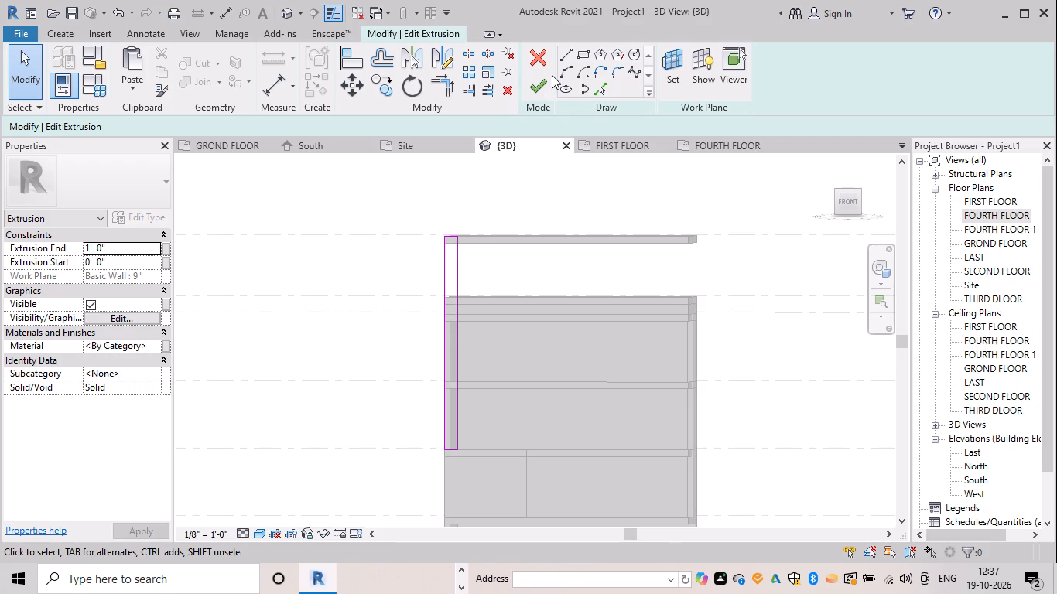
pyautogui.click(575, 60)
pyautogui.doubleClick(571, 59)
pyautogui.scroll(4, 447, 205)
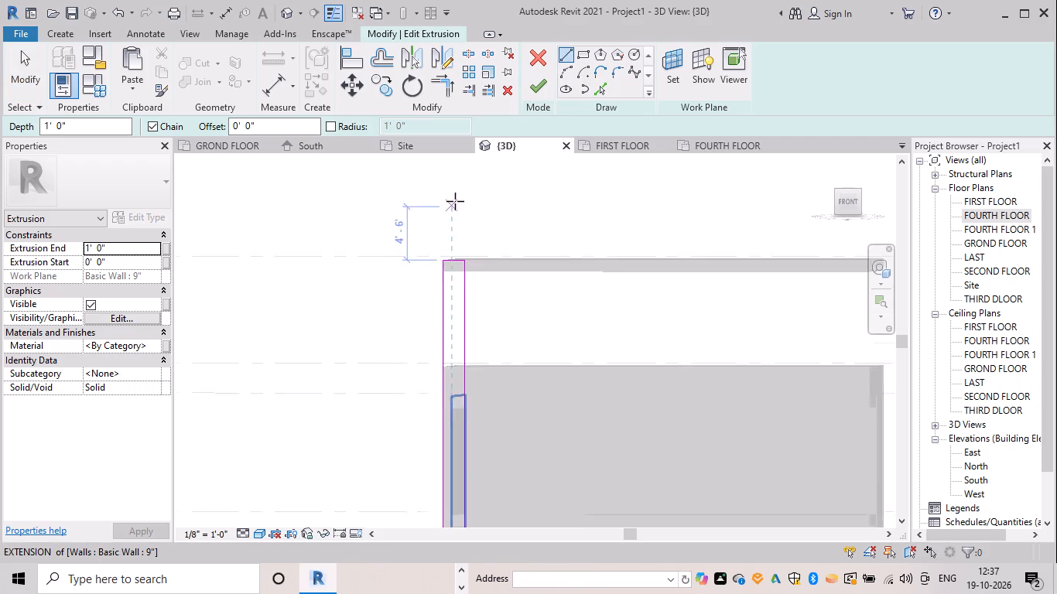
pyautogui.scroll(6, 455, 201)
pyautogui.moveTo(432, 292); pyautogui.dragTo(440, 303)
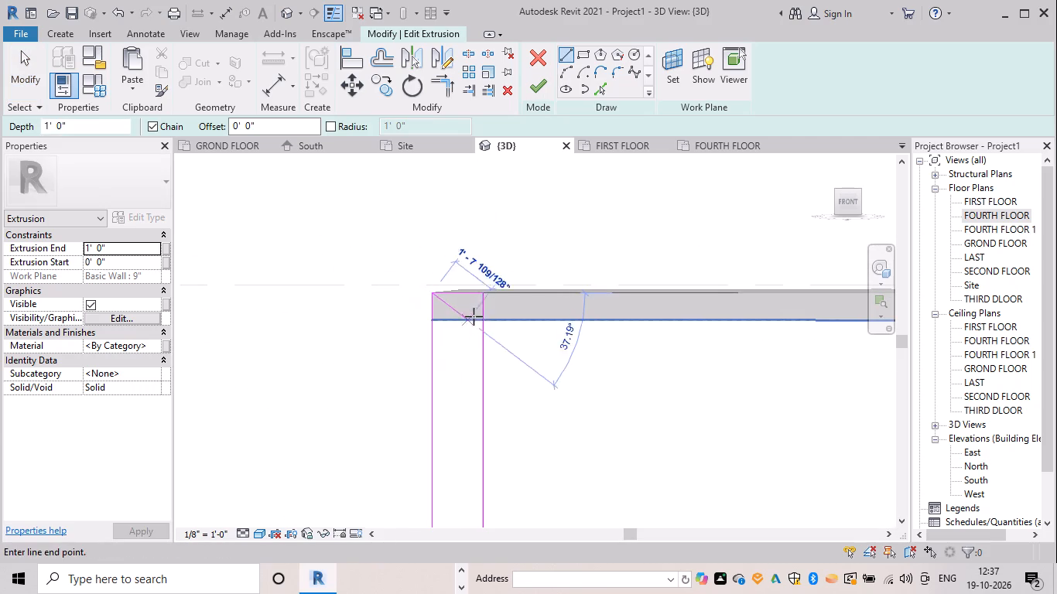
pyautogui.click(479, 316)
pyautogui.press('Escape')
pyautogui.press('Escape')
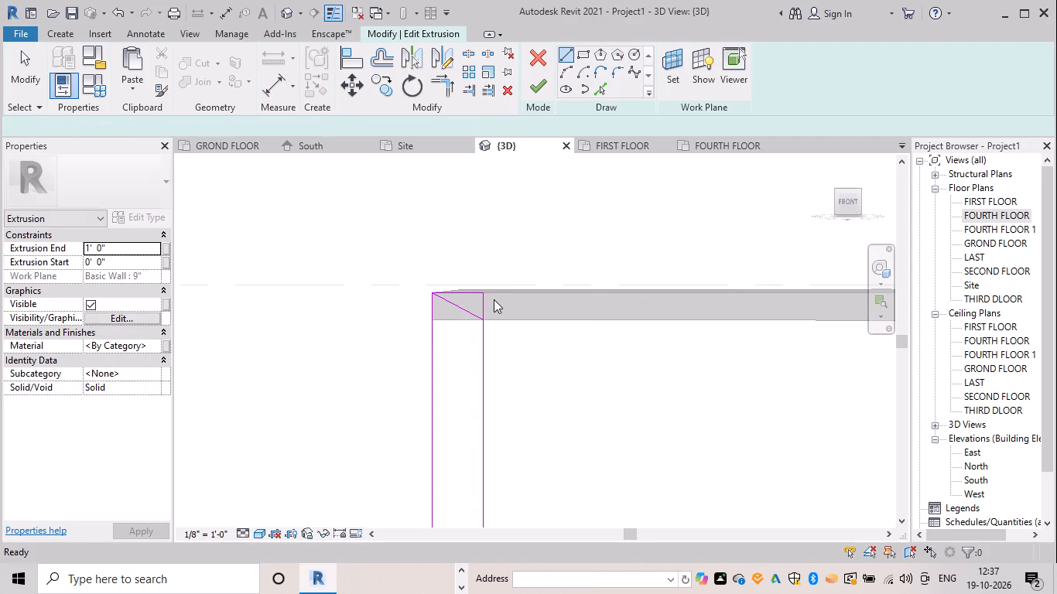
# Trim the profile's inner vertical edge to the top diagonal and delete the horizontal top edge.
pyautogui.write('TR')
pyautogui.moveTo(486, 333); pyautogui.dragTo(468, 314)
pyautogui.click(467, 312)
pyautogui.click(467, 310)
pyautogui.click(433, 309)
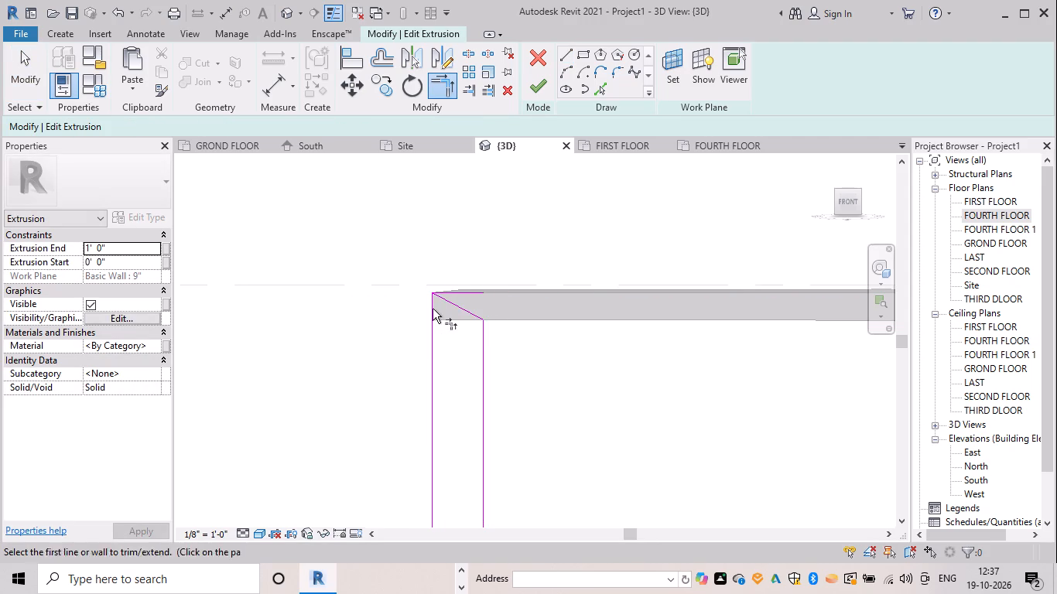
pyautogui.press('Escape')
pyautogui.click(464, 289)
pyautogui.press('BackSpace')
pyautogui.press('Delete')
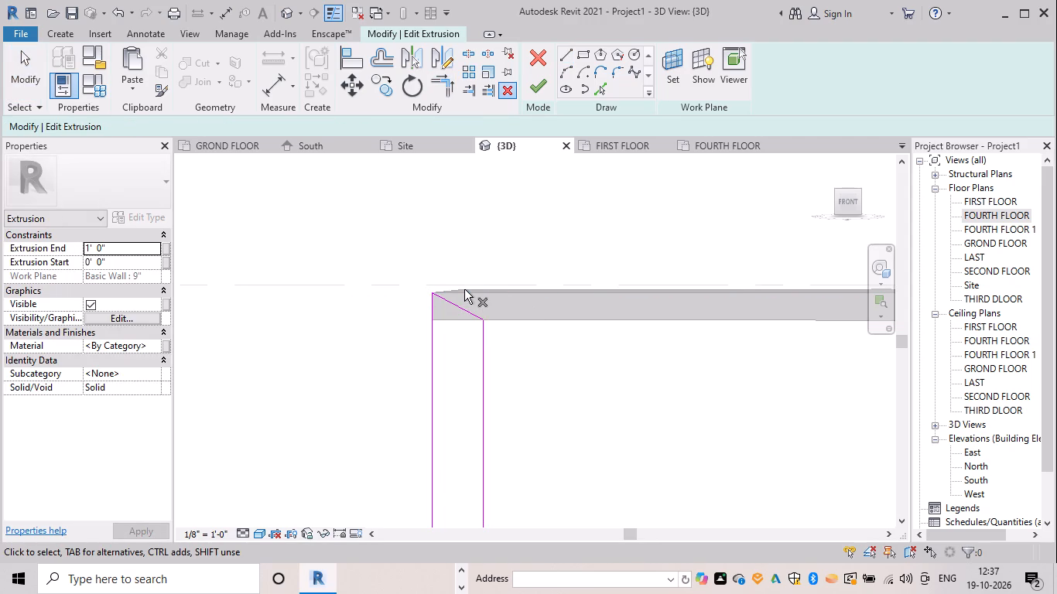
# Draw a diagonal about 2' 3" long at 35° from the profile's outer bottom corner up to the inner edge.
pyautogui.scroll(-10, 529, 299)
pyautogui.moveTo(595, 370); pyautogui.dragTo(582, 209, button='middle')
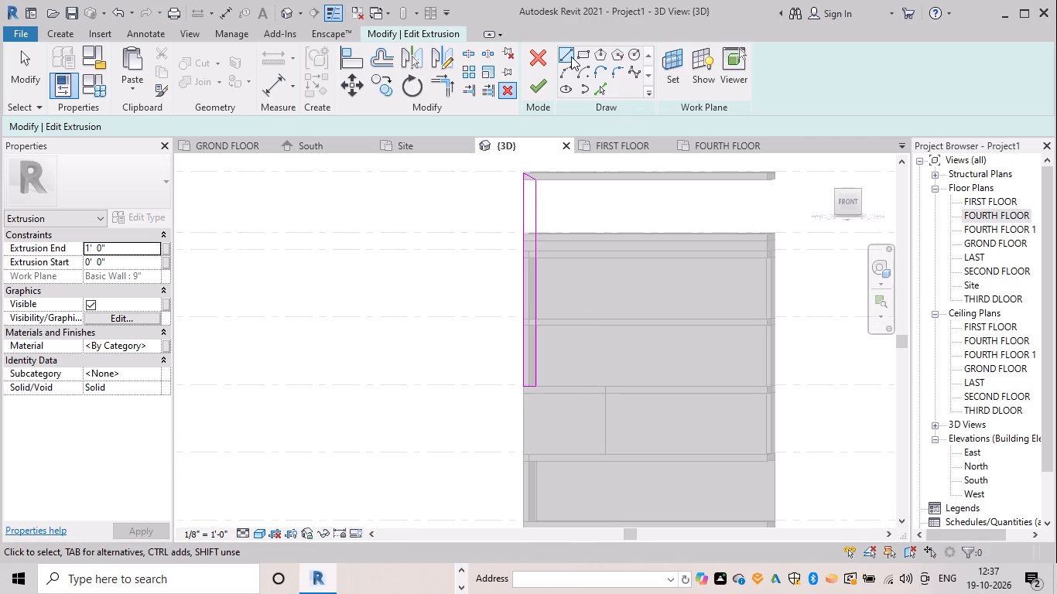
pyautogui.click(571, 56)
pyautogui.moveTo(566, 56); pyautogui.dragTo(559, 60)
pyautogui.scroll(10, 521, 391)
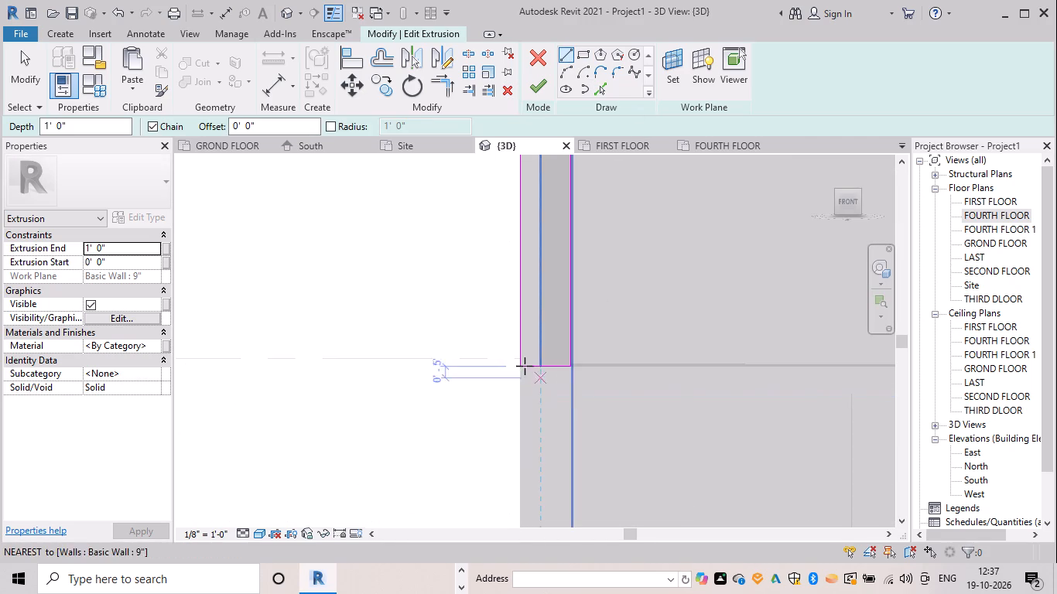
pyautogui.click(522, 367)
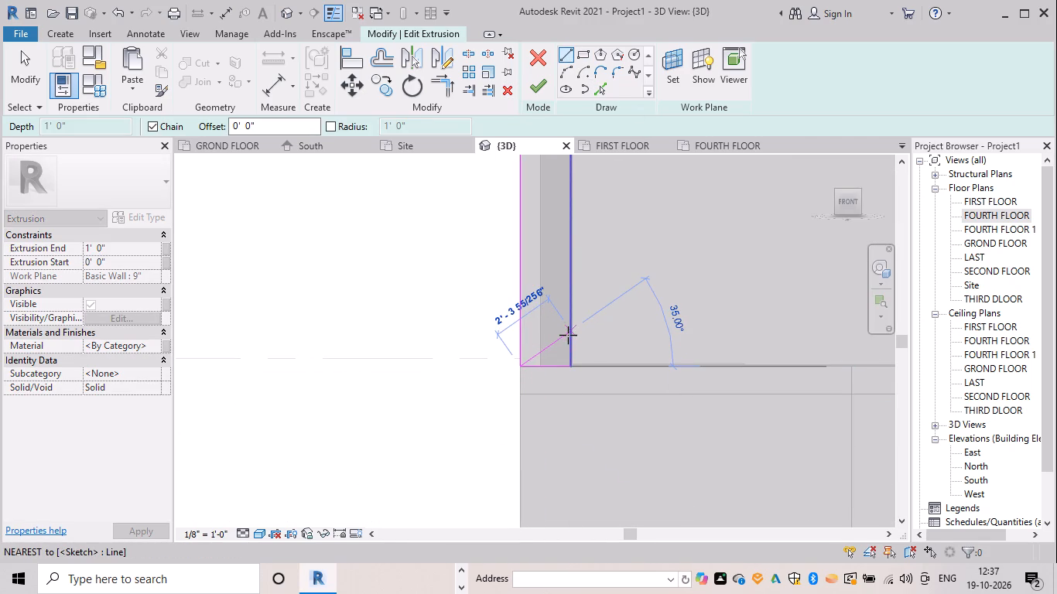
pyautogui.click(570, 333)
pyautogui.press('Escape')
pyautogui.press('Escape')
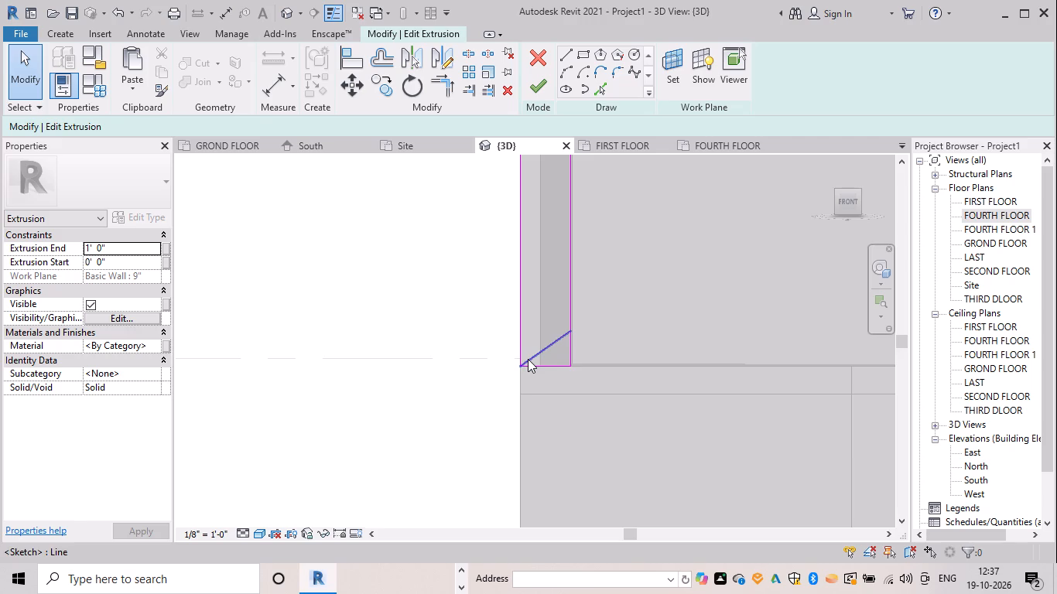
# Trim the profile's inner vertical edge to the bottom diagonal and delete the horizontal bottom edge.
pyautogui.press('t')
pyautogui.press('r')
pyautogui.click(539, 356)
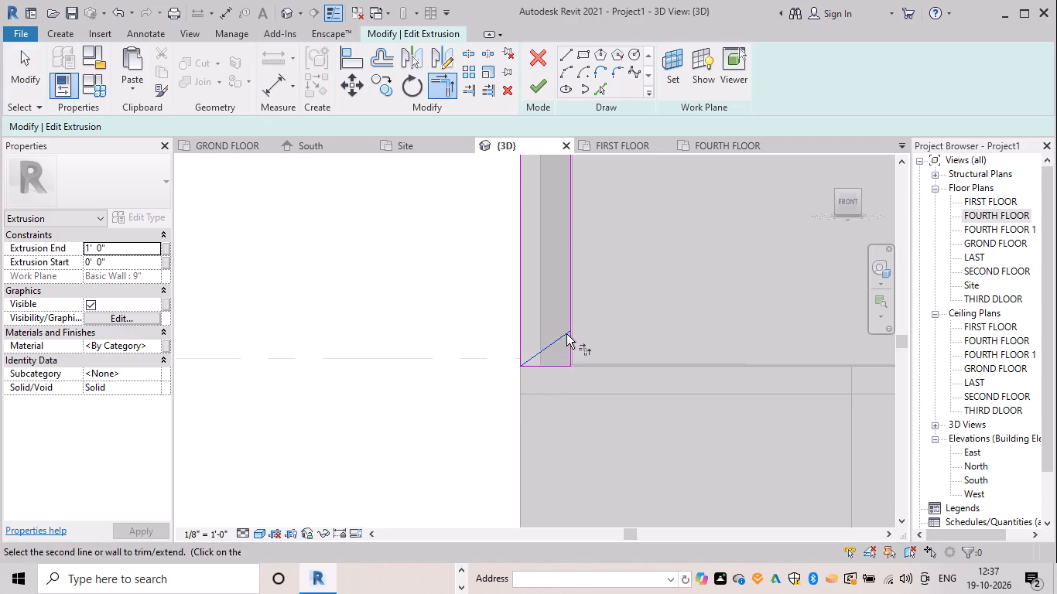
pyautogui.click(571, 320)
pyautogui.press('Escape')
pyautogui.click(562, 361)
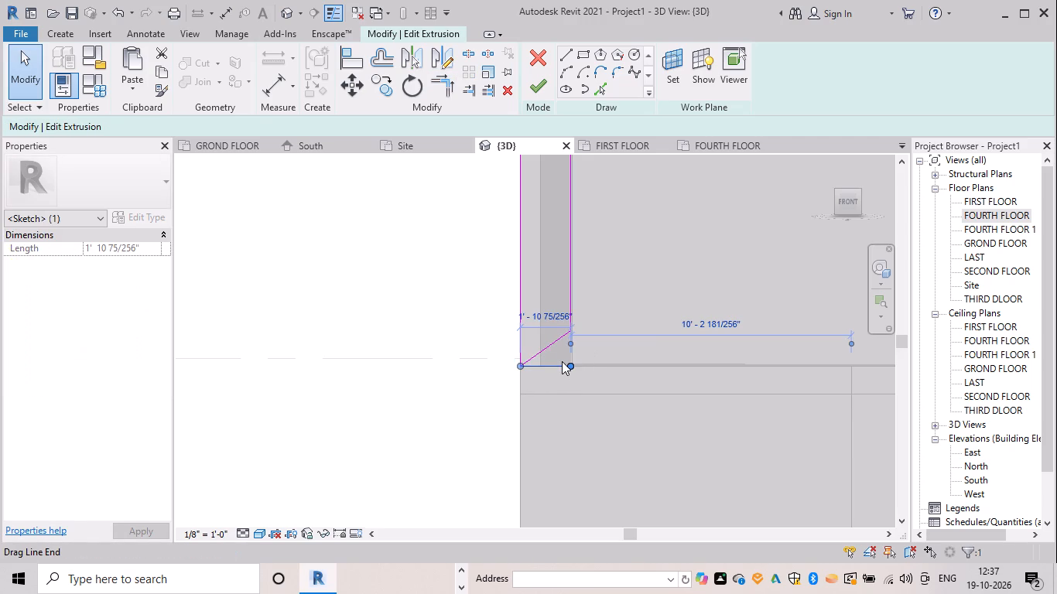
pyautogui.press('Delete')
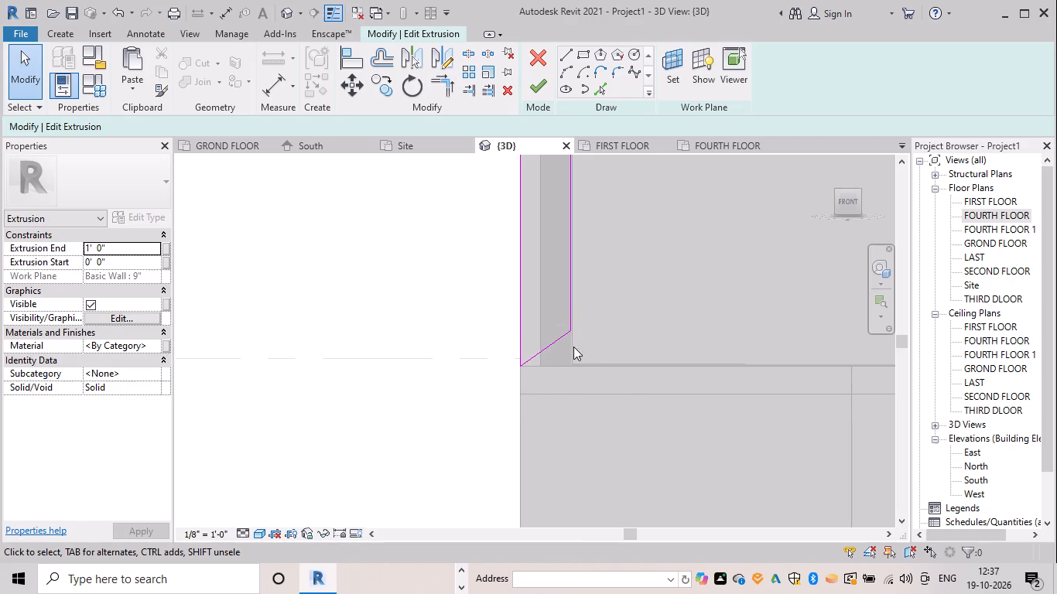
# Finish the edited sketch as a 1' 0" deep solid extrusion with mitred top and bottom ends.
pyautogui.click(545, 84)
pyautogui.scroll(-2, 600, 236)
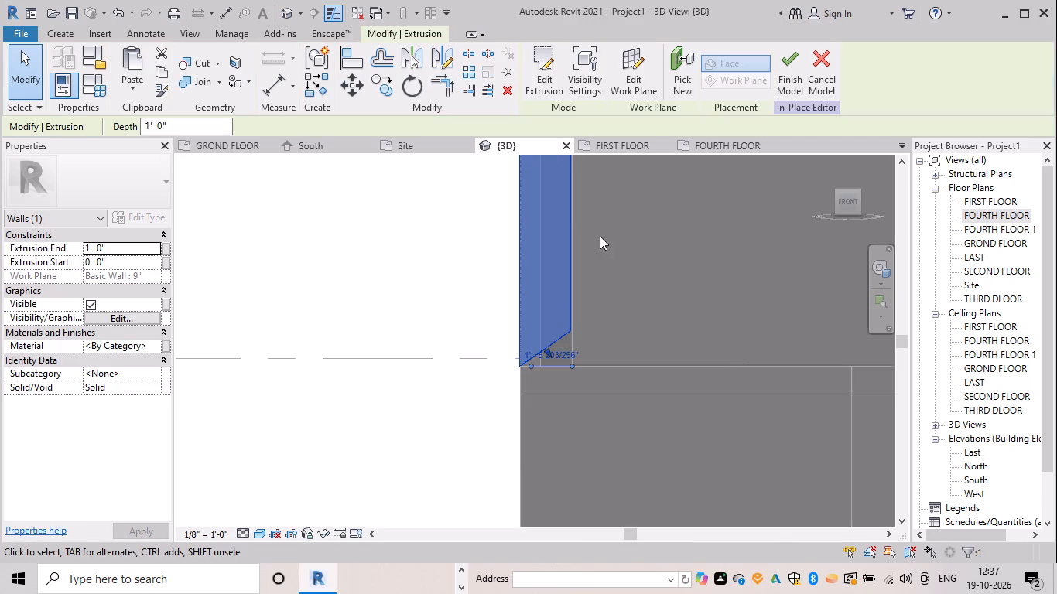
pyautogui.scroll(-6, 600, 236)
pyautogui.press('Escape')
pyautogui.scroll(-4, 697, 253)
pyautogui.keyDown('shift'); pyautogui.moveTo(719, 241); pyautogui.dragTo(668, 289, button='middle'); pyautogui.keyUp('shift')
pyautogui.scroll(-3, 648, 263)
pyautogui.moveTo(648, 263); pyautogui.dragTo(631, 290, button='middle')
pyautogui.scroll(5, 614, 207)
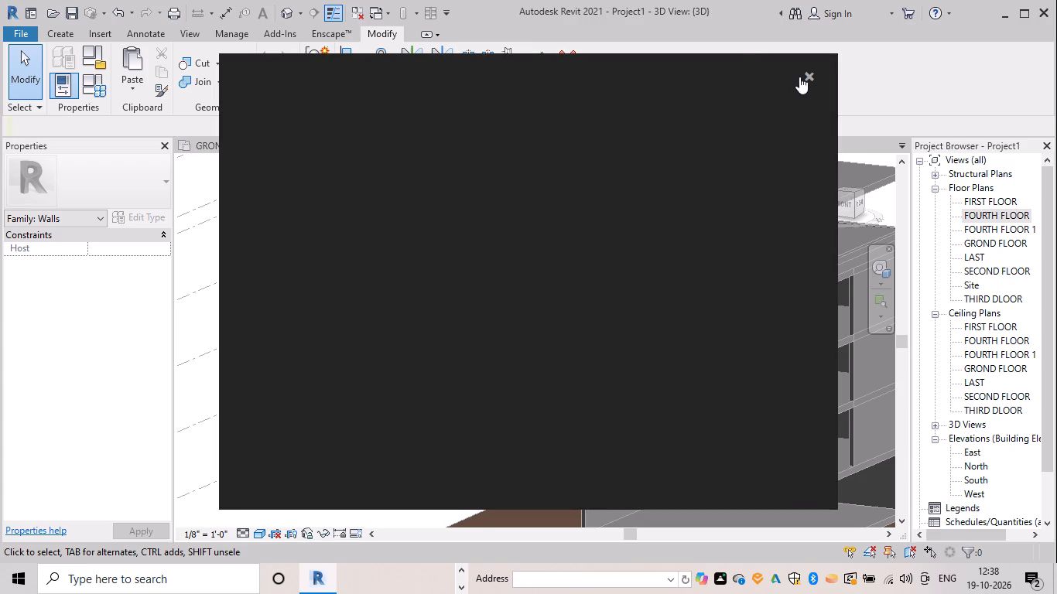
# Close the Autodesk licence notice covering the 3D view.
pyautogui.click(811, 72)
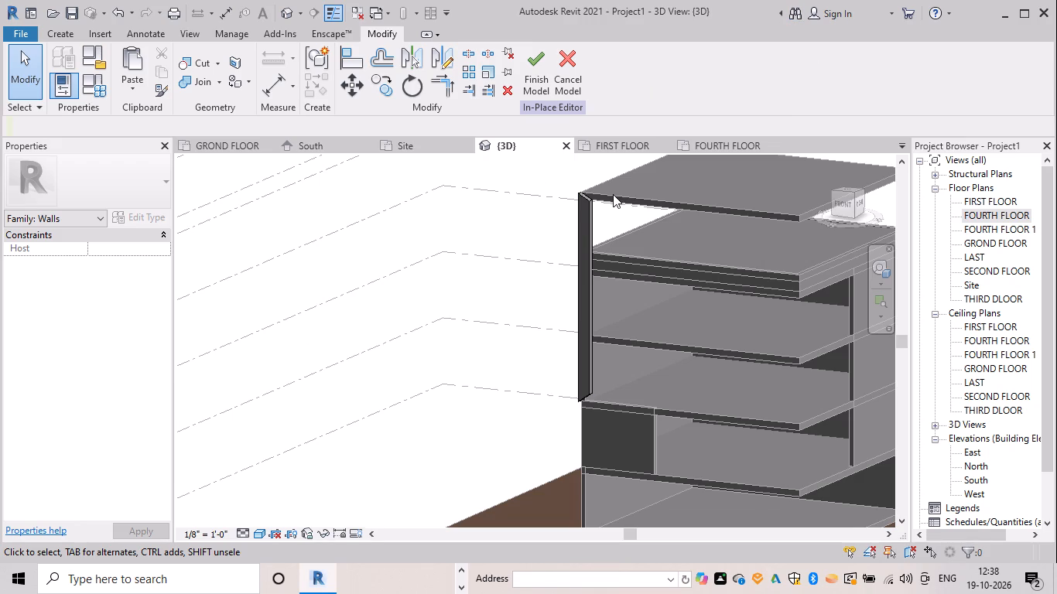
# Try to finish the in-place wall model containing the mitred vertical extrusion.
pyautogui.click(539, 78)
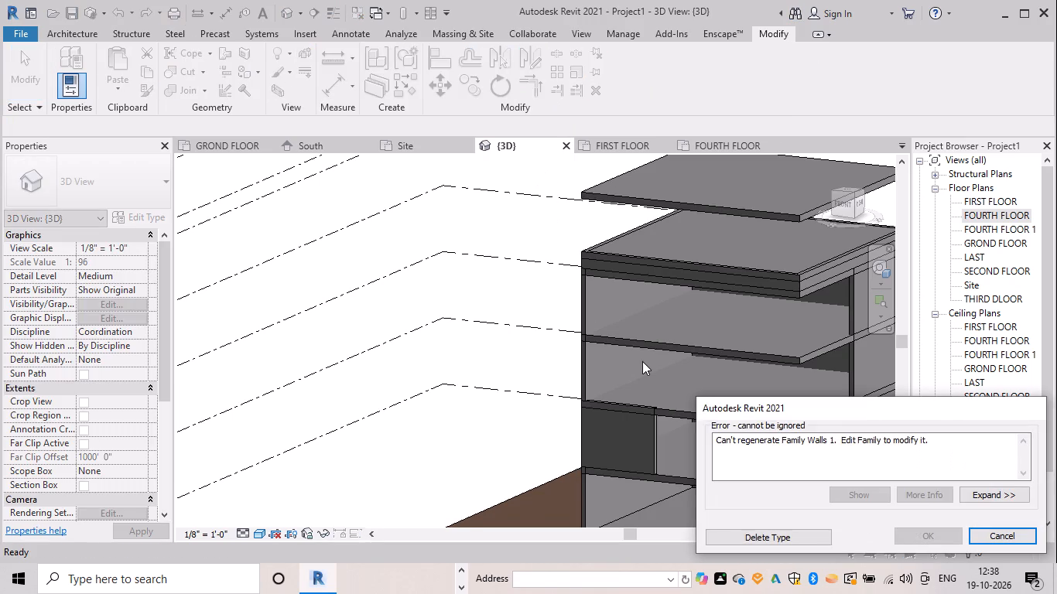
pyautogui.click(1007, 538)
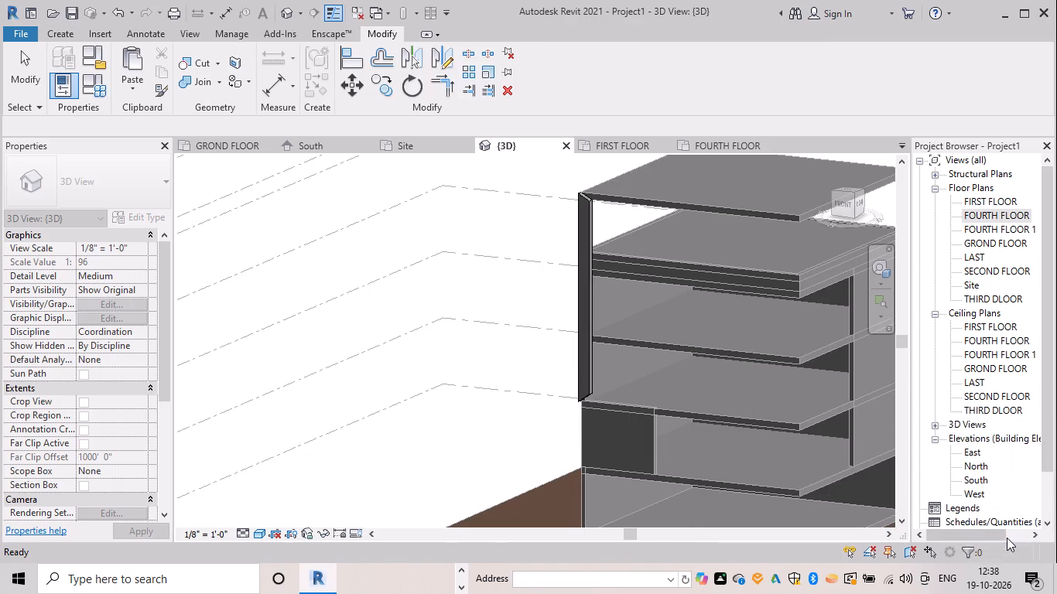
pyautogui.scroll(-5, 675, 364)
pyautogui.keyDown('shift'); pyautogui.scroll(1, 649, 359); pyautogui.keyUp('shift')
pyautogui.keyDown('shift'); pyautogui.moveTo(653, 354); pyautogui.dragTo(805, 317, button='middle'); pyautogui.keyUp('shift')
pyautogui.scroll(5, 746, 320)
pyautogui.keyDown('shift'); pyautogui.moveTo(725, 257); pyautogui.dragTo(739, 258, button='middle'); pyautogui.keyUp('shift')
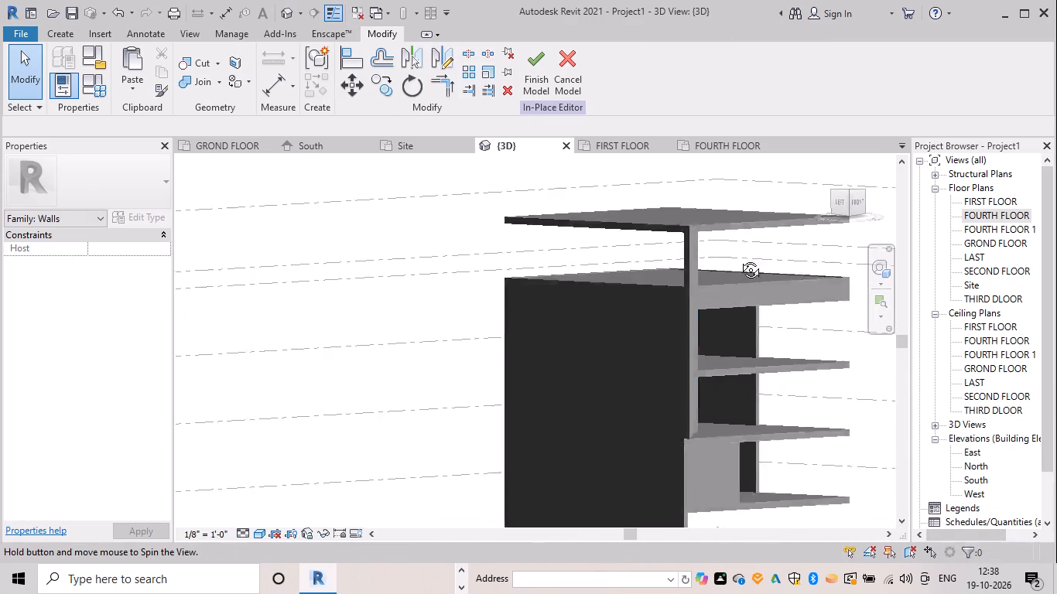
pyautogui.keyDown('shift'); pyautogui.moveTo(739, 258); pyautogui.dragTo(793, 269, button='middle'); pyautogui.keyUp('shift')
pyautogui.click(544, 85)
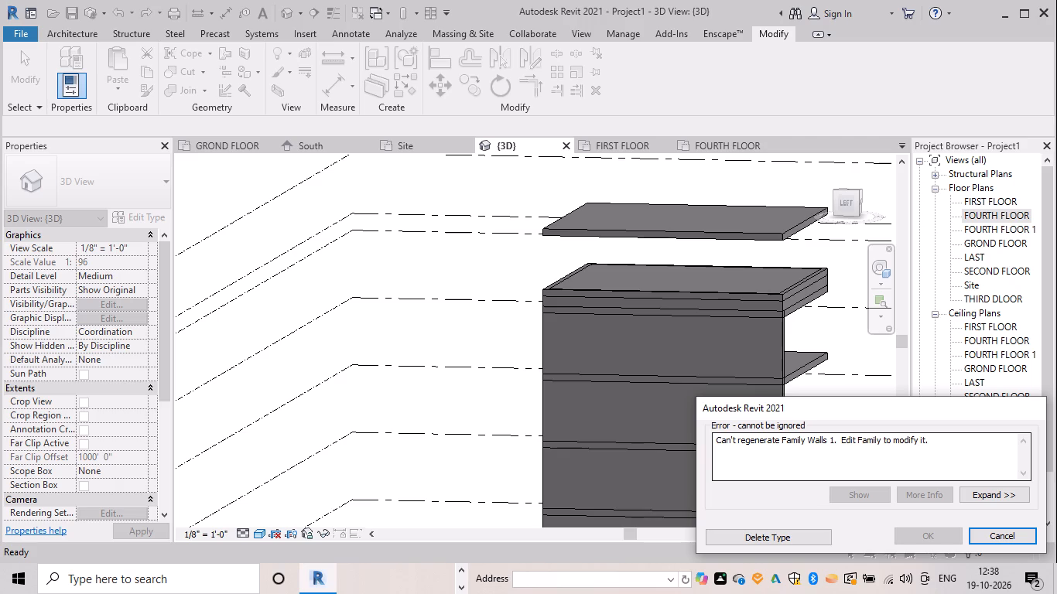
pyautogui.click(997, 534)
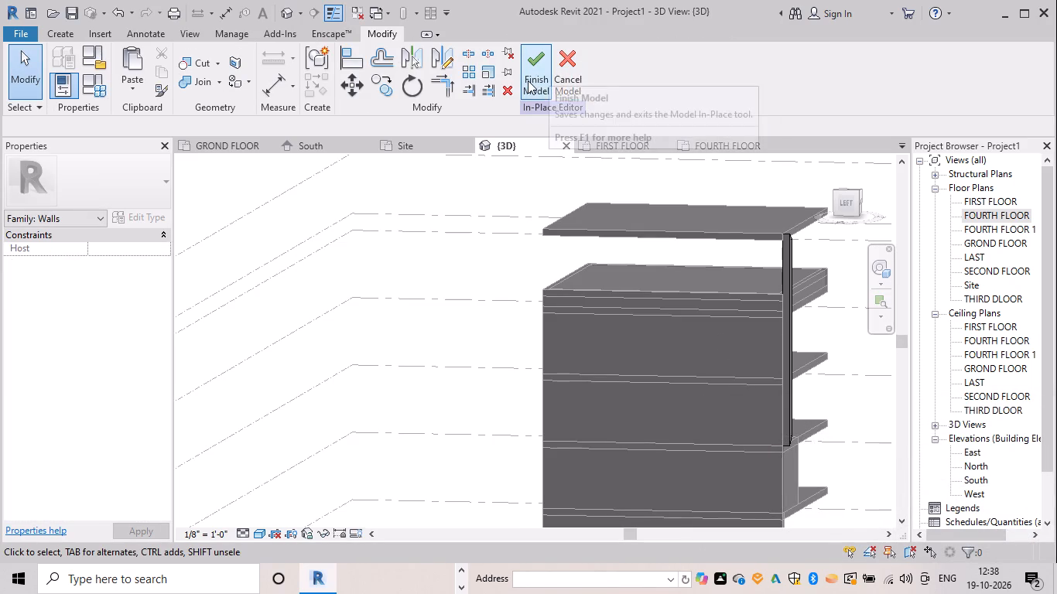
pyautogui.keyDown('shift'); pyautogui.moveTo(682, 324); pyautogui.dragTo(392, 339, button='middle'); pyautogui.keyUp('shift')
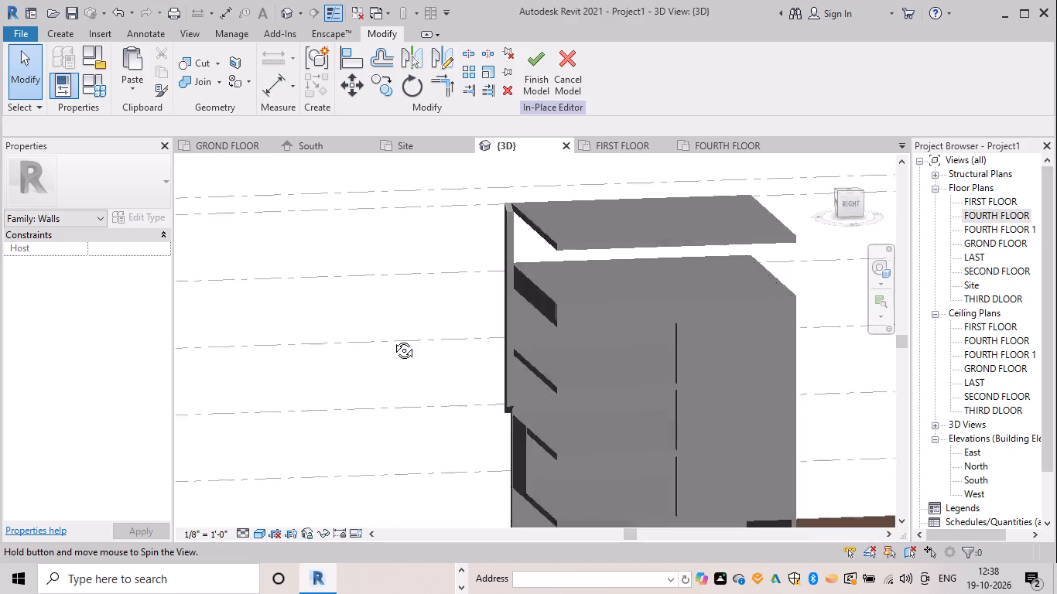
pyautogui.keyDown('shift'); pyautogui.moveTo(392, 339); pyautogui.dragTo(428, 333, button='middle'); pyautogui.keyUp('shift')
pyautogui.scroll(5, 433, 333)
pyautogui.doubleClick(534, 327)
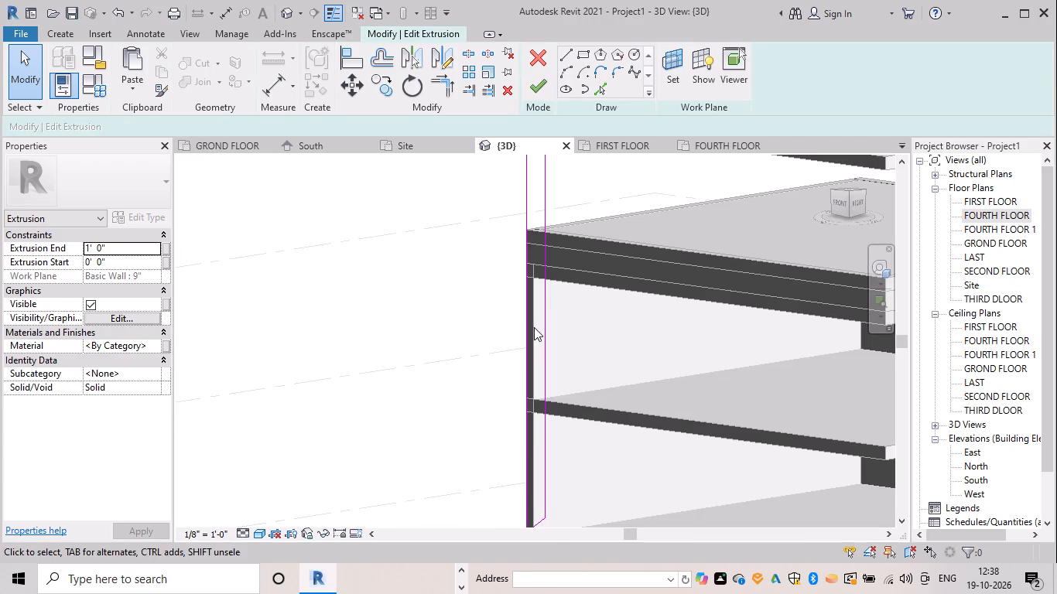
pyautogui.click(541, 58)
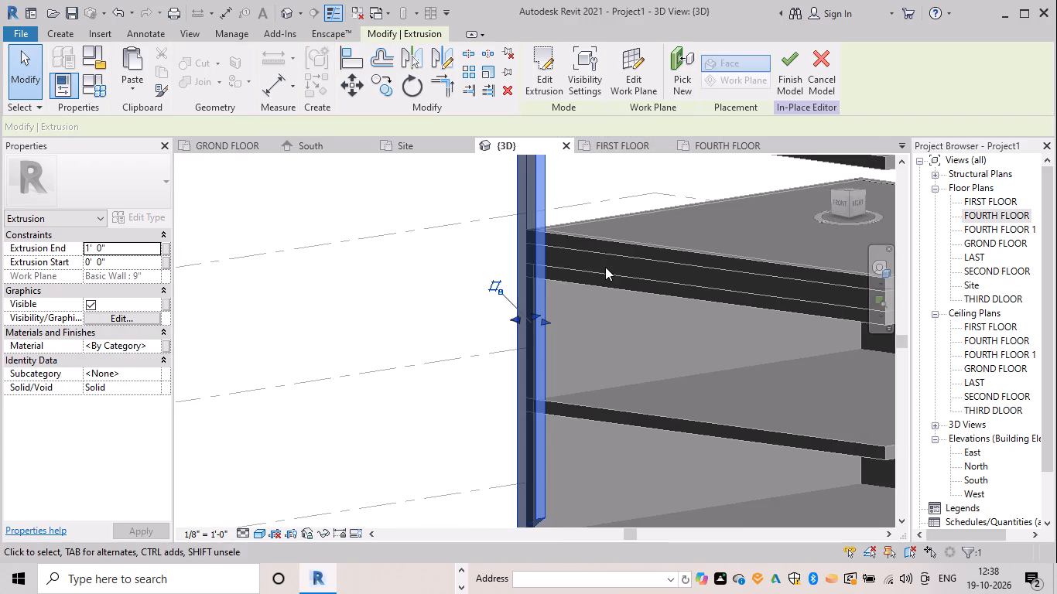
# Finish the in-place model and delete its Walls 1 family type to discard the extrusion.
pyautogui.scroll(-4, 588, 268)
pyautogui.click(789, 62)
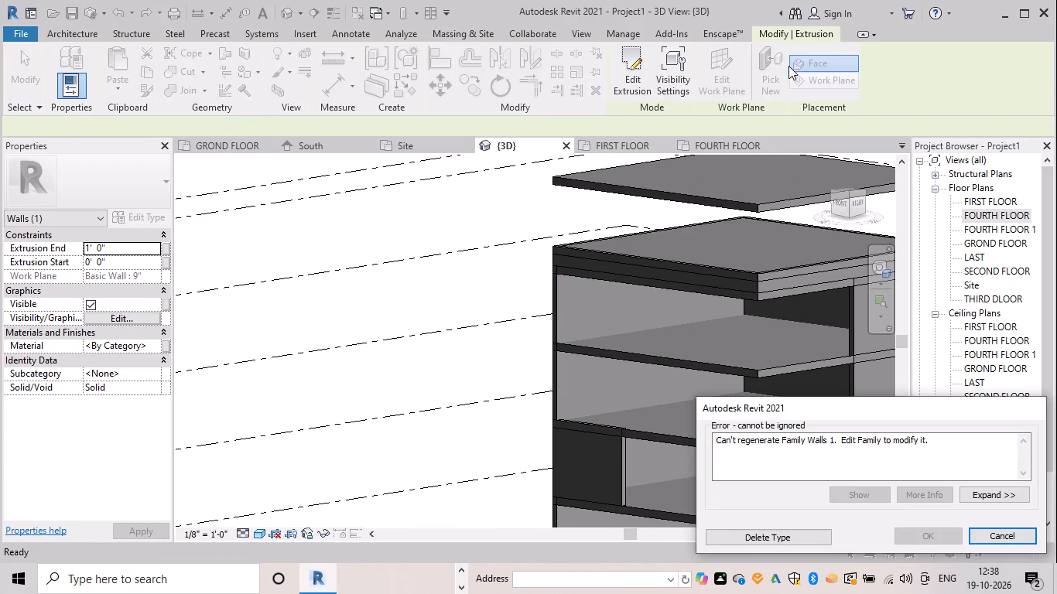
pyautogui.click(763, 531)
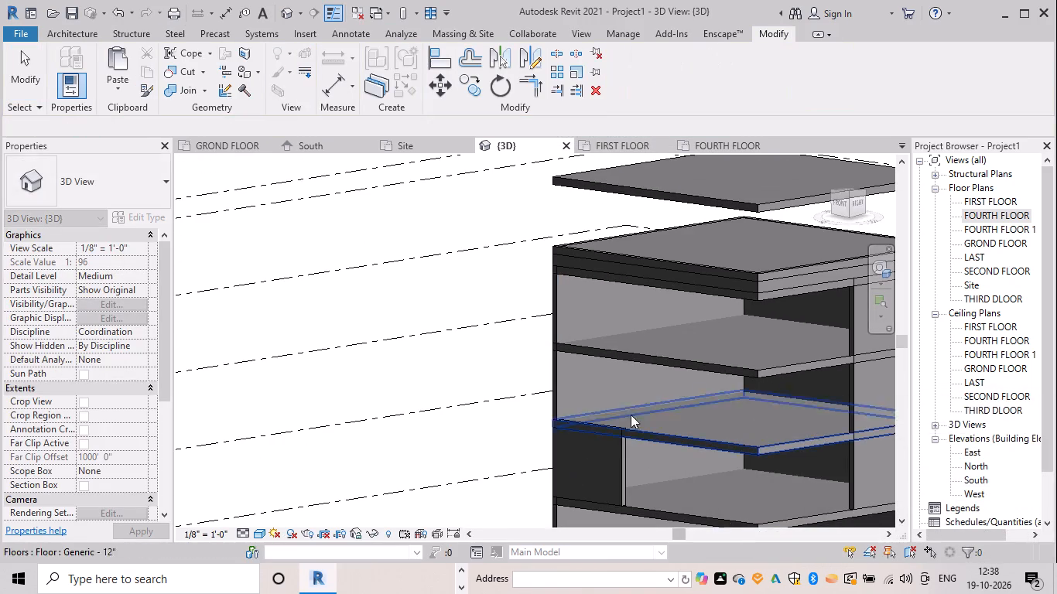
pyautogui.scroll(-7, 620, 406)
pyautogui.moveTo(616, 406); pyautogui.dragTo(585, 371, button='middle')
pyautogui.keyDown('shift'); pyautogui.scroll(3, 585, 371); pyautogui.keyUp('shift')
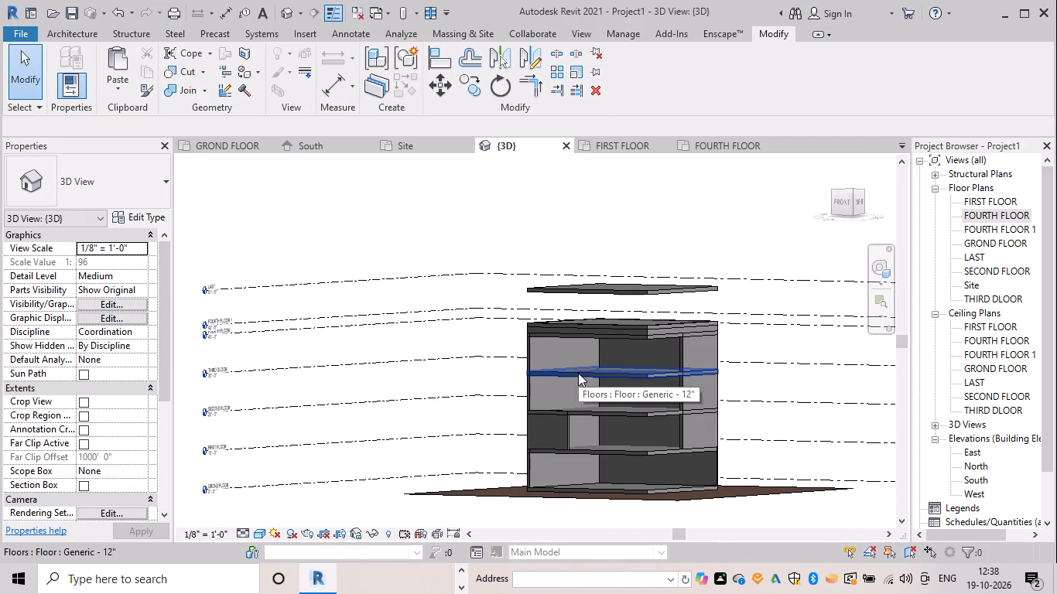
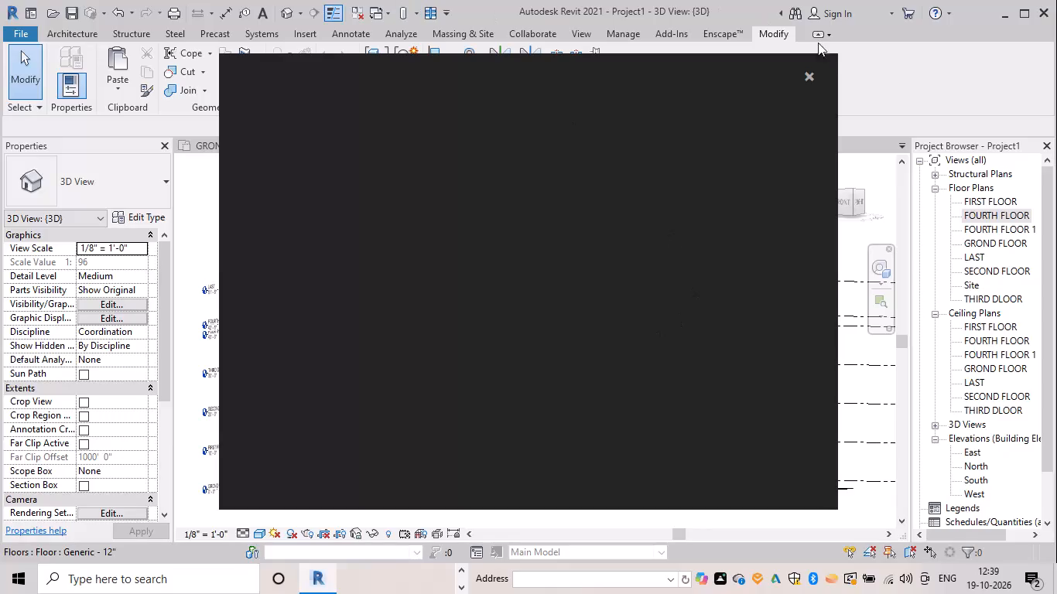
# Close the Autodesk notice covering the 3D view.
pyautogui.click(807, 71)
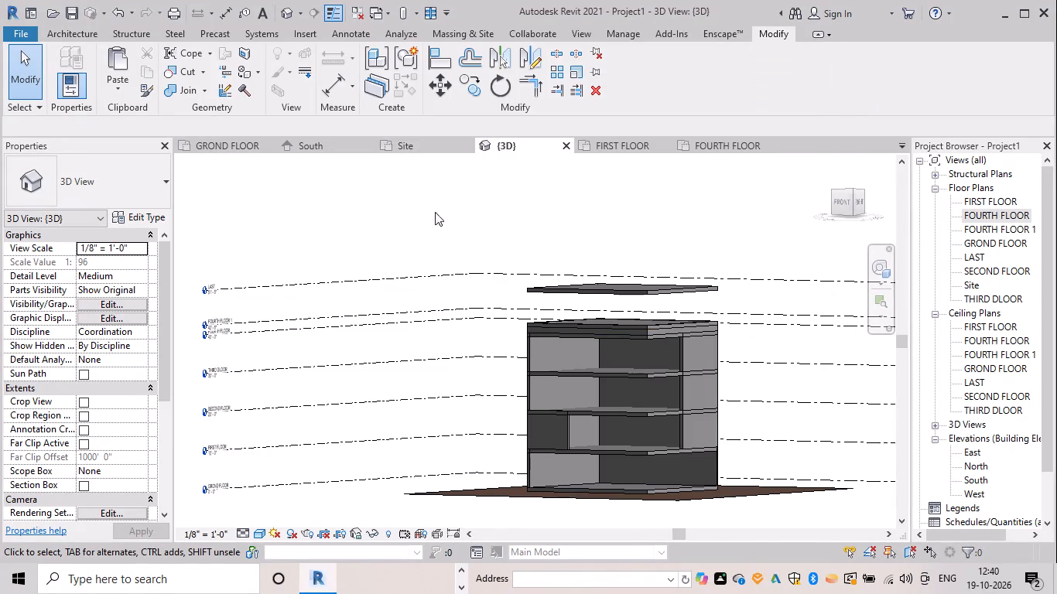
# Examine the fourth-floor slab corner and the 9" wall between the stacked slabs in the 3D view.
pyautogui.scroll(-2, 581, 319)
pyautogui.middleClick(579, 316)
pyautogui.scroll(4, 579, 316)
pyautogui.scroll(3, 671, 307)
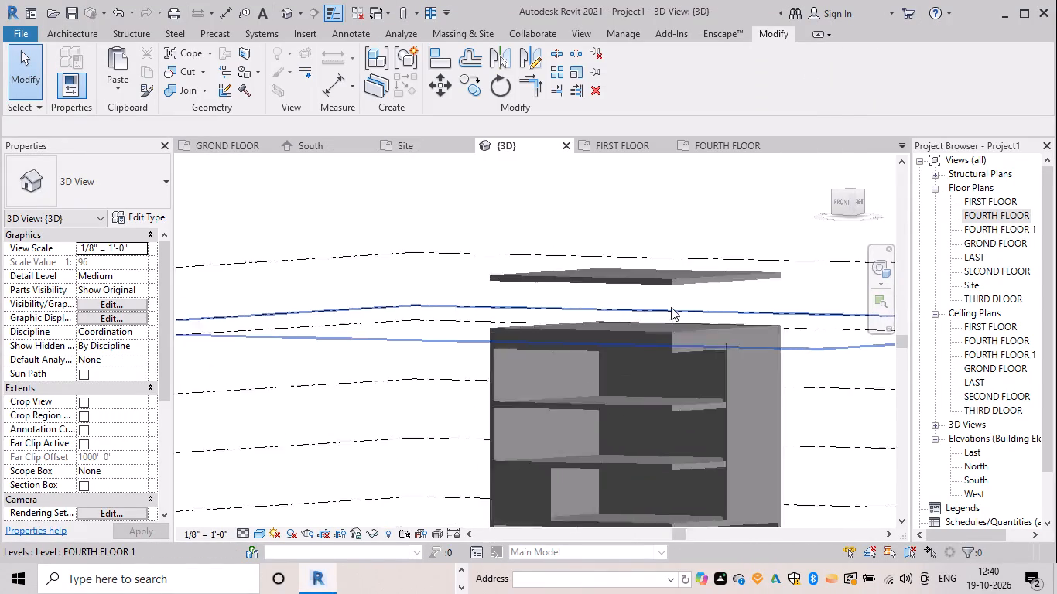
pyautogui.scroll(2, 671, 307)
pyautogui.scroll(5, 673, 386)
pyautogui.scroll(4, 683, 322)
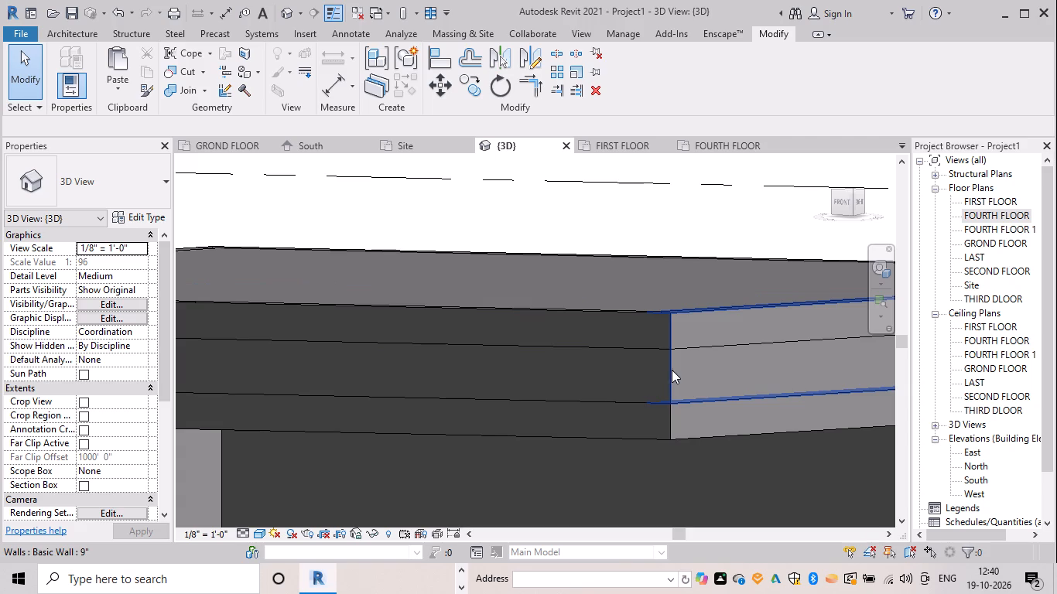
pyautogui.click(676, 369)
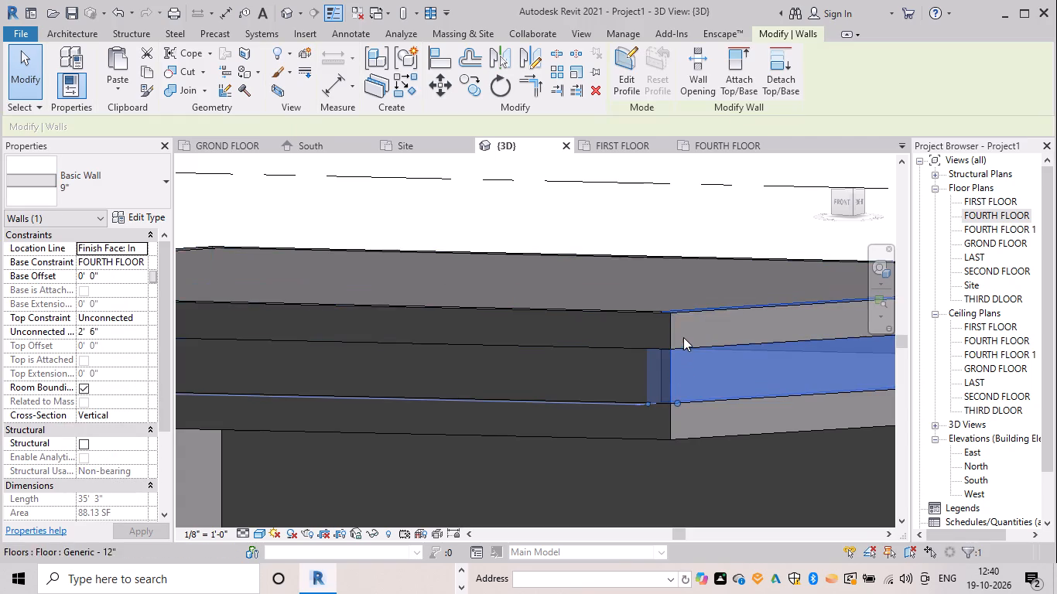
pyautogui.scroll(-5, 683, 332)
pyautogui.moveTo(683, 332); pyautogui.dragTo(552, 331, button='middle')
pyautogui.scroll(-4, 718, 261)
pyautogui.moveTo(717, 260); pyautogui.dragTo(614, 316, button='middle')
pyautogui.click(669, 282)
pyautogui.scroll(-4, 676, 289)
pyautogui.middleClick(676, 289)
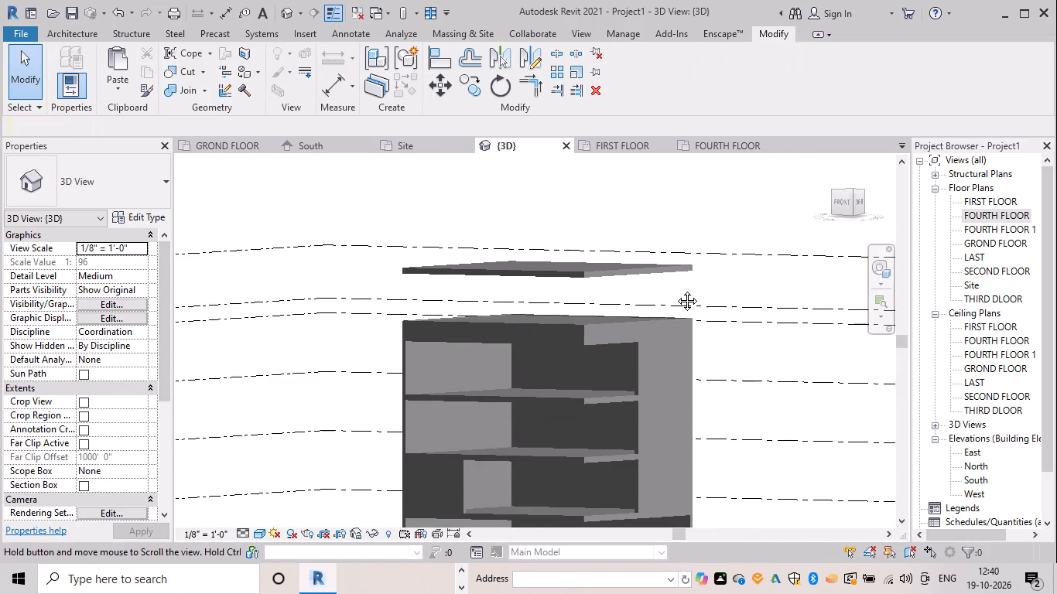
# Examine the corner and properties of the Generic - 12" floor slab at the LAST level.
pyautogui.scroll(-1, 676, 289)
pyautogui.scroll(5, 585, 292)
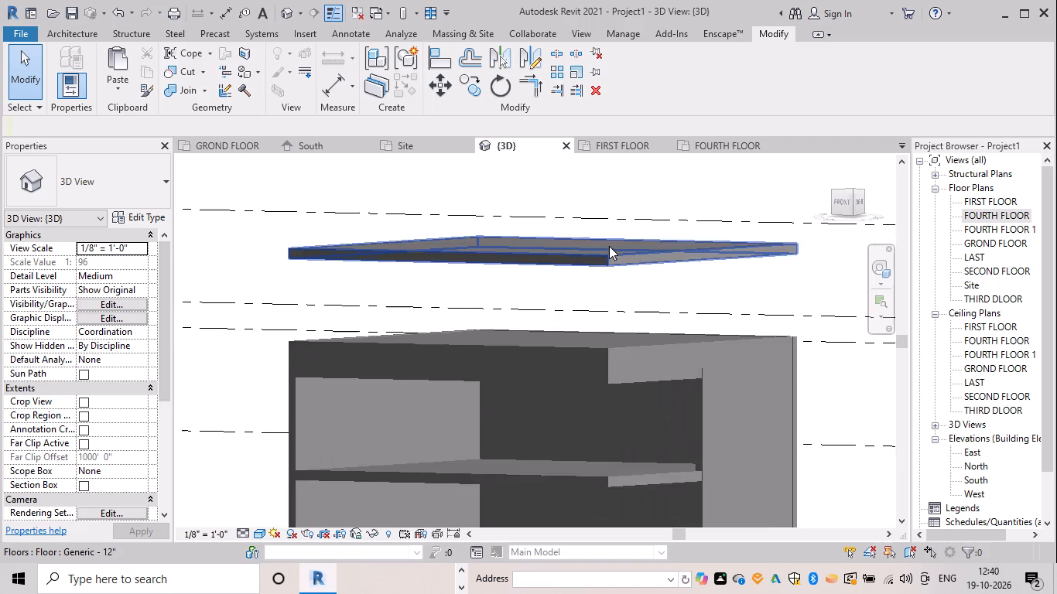
pyautogui.scroll(10, 611, 242)
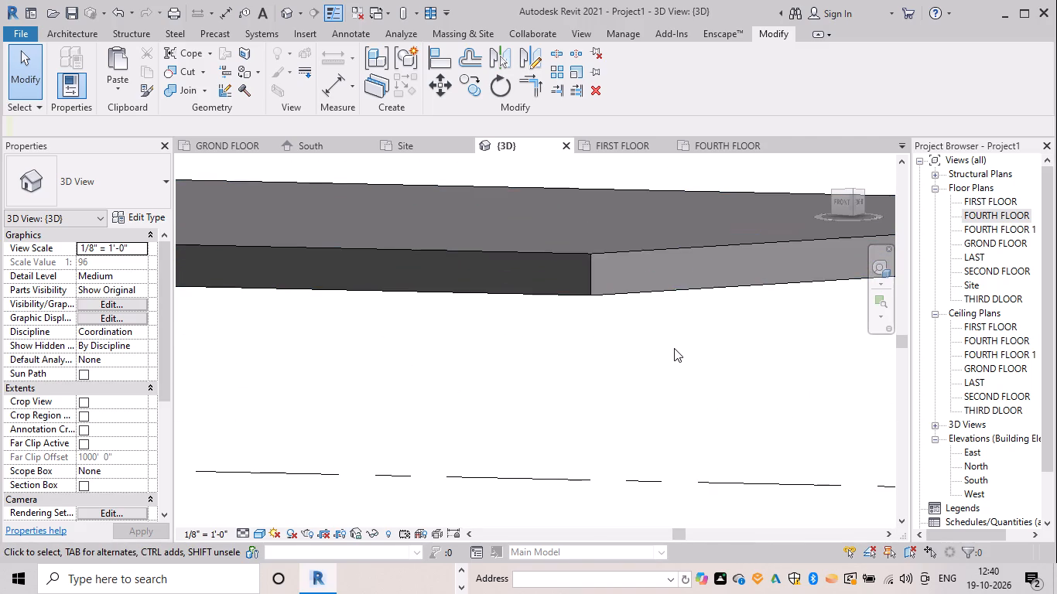
pyautogui.click(674, 348)
pyautogui.click(569, 340)
pyautogui.click(596, 293)
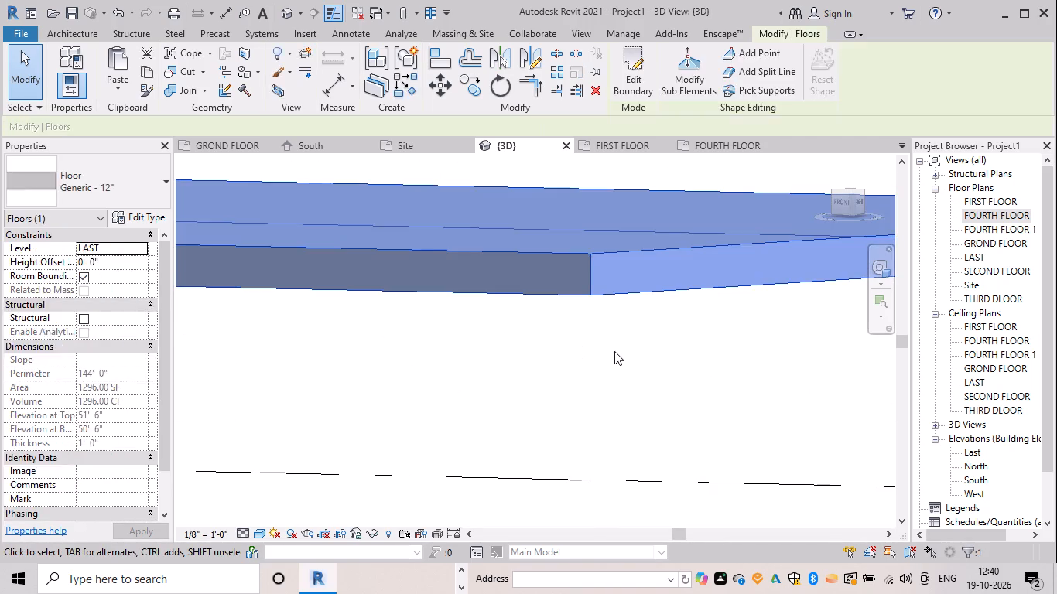
pyautogui.click(614, 351)
pyautogui.scroll(-5, 617, 361)
pyautogui.middleClick(618, 366)
pyautogui.scroll(-7, 618, 366)
pyautogui.moveTo(626, 384); pyautogui.dragTo(604, 344, button='middle')
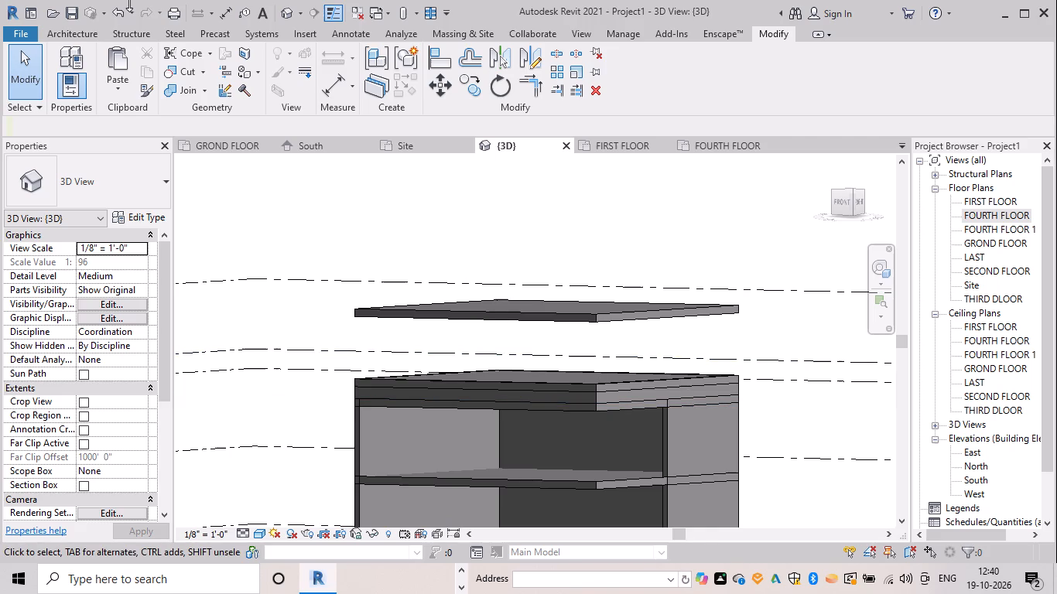
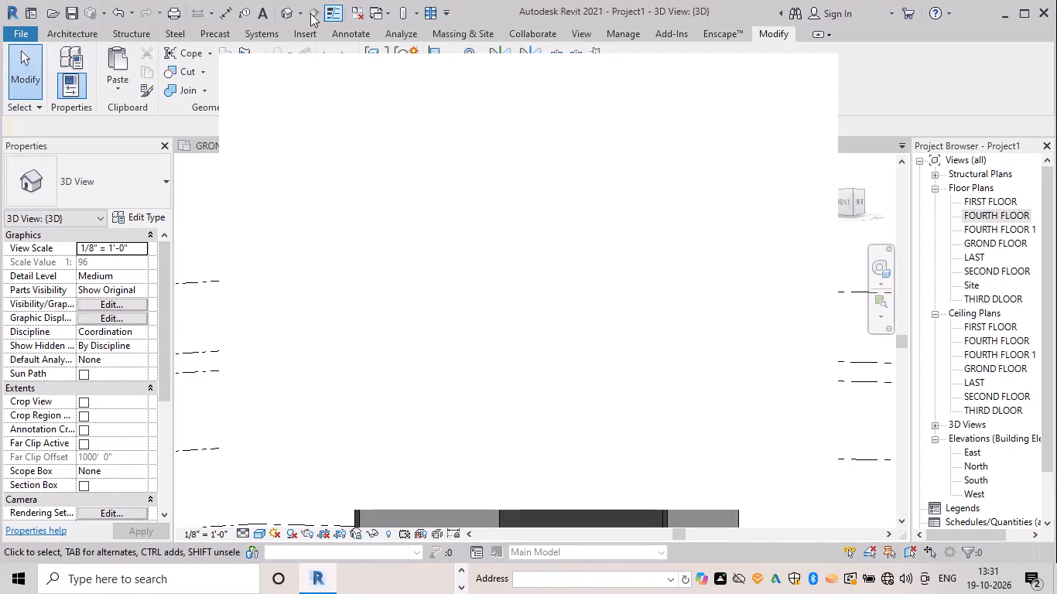
# Clear the Autodesk notification card that is covering the 3D view of the villa.
pyautogui.scroll(-3, 210, 203)
pyautogui.moveTo(199, 206); pyautogui.dragTo(187, 224, button='middle')
pyautogui.scroll(-1, 189, 220)
pyautogui.moveTo(816, 68); pyautogui.dragTo(839, 68)
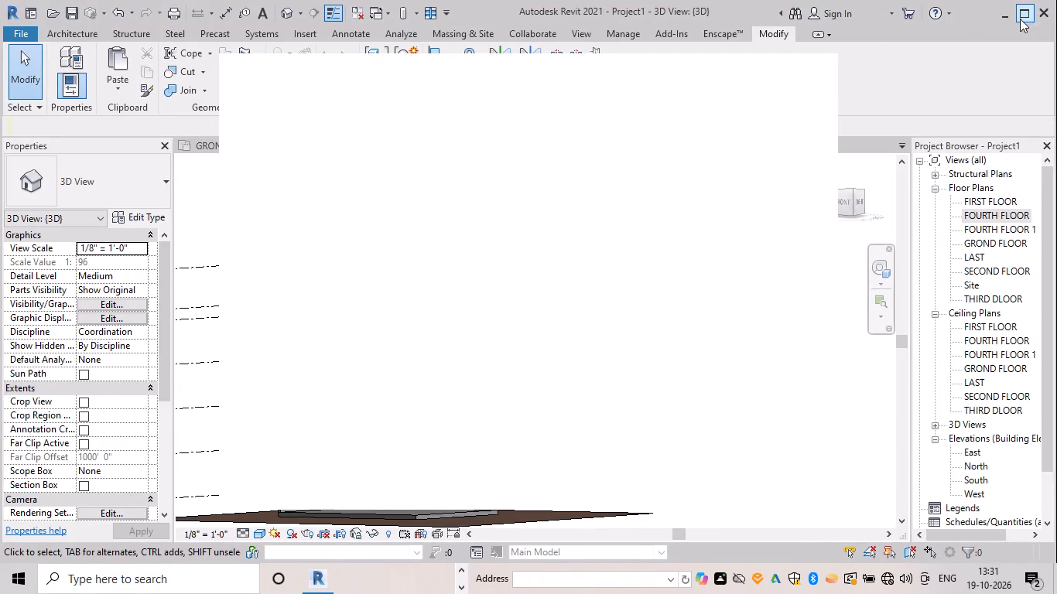
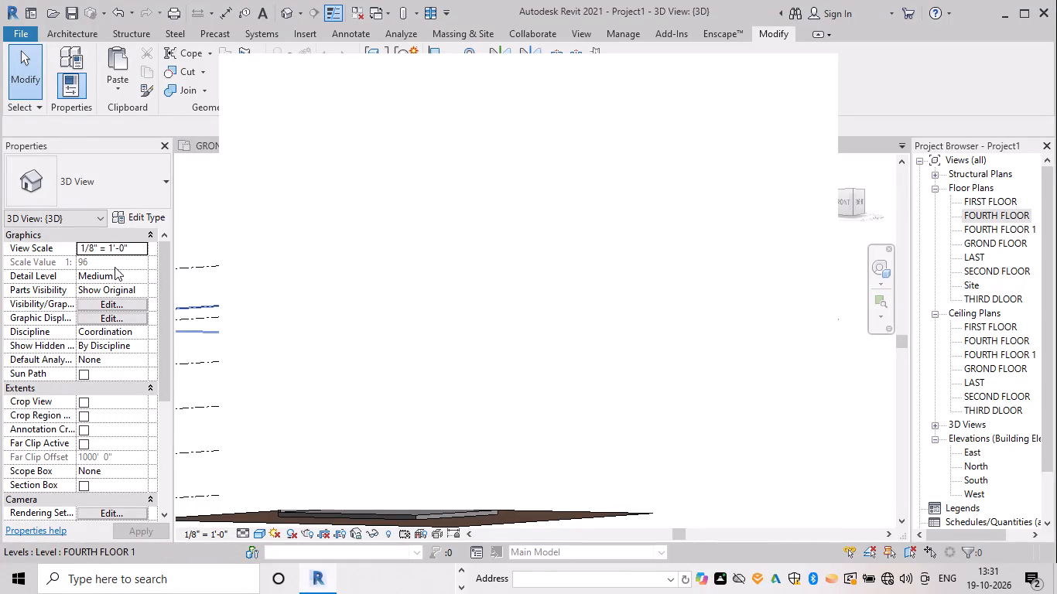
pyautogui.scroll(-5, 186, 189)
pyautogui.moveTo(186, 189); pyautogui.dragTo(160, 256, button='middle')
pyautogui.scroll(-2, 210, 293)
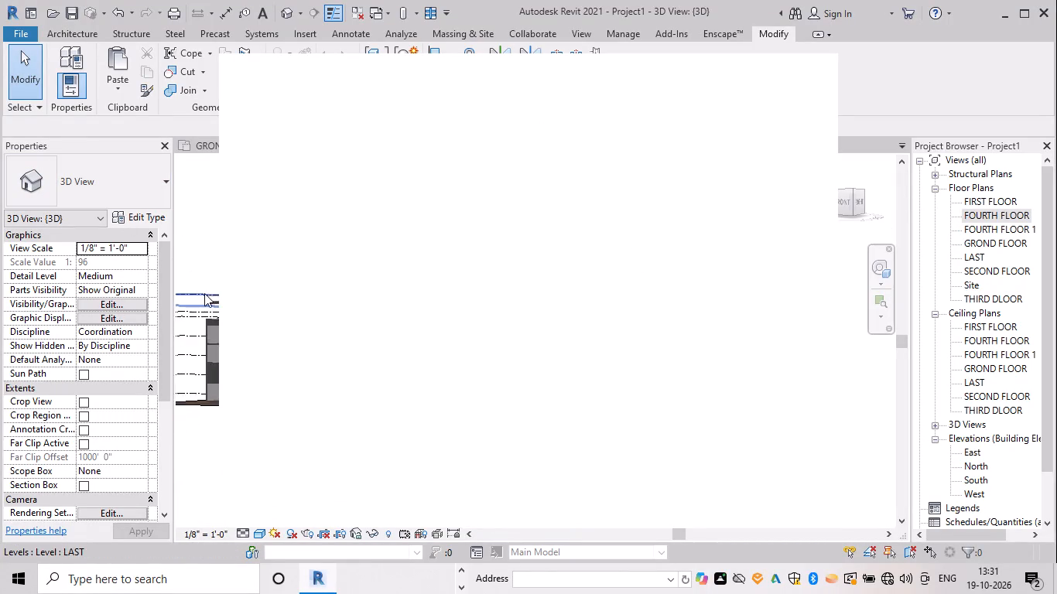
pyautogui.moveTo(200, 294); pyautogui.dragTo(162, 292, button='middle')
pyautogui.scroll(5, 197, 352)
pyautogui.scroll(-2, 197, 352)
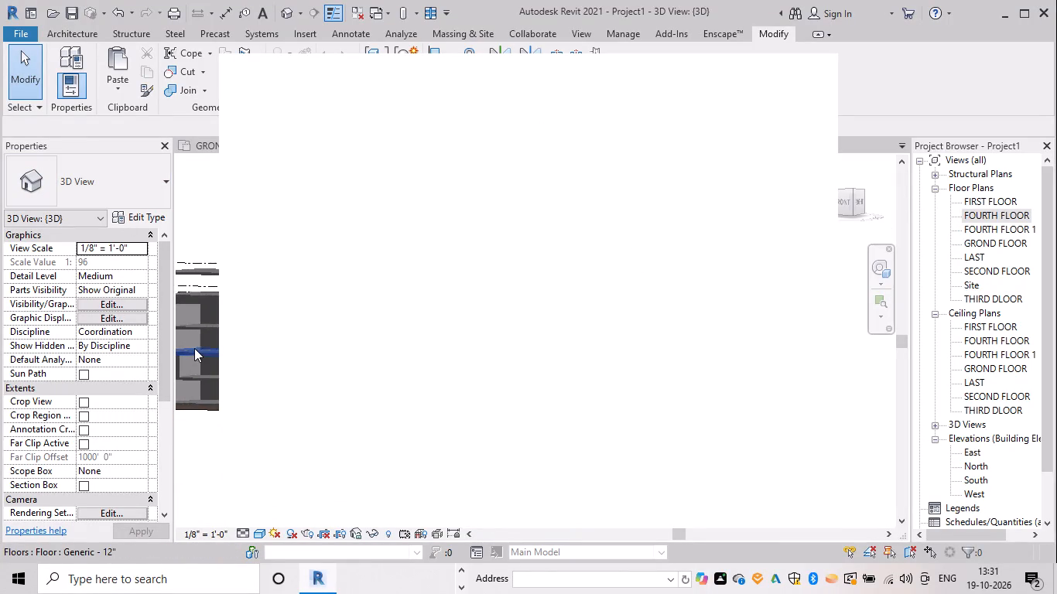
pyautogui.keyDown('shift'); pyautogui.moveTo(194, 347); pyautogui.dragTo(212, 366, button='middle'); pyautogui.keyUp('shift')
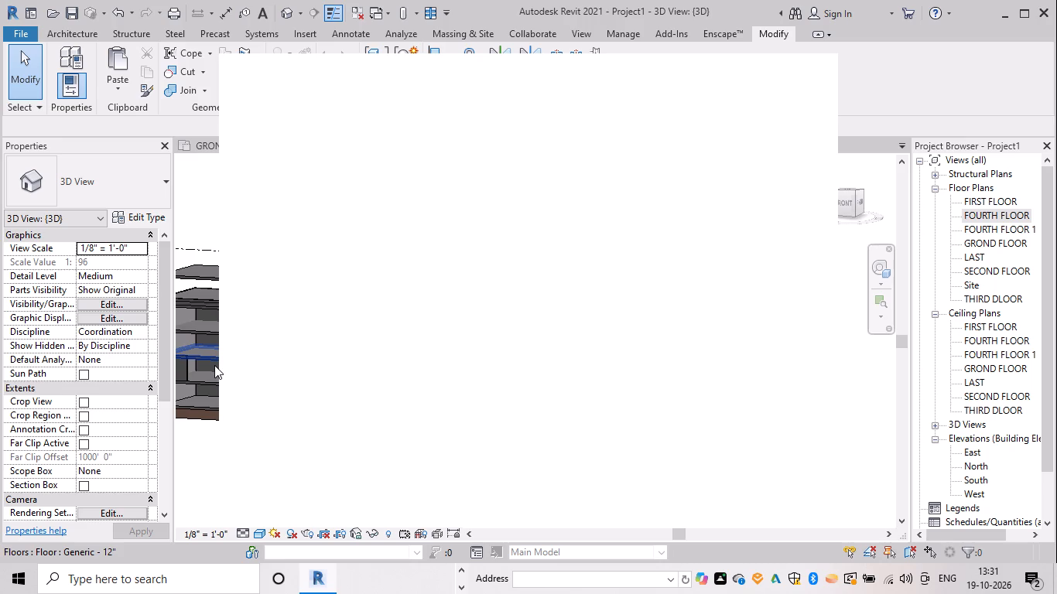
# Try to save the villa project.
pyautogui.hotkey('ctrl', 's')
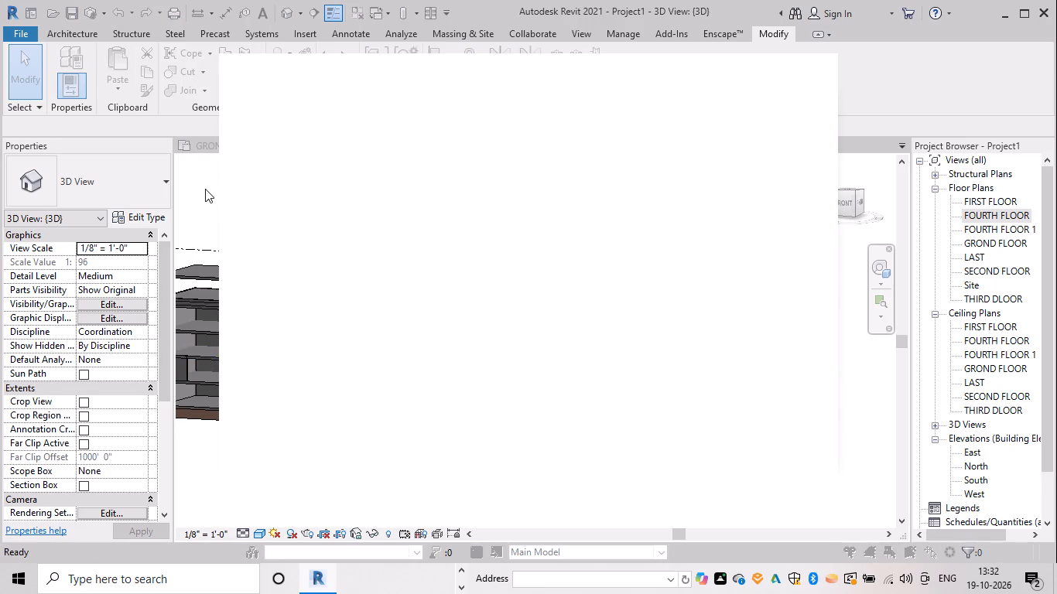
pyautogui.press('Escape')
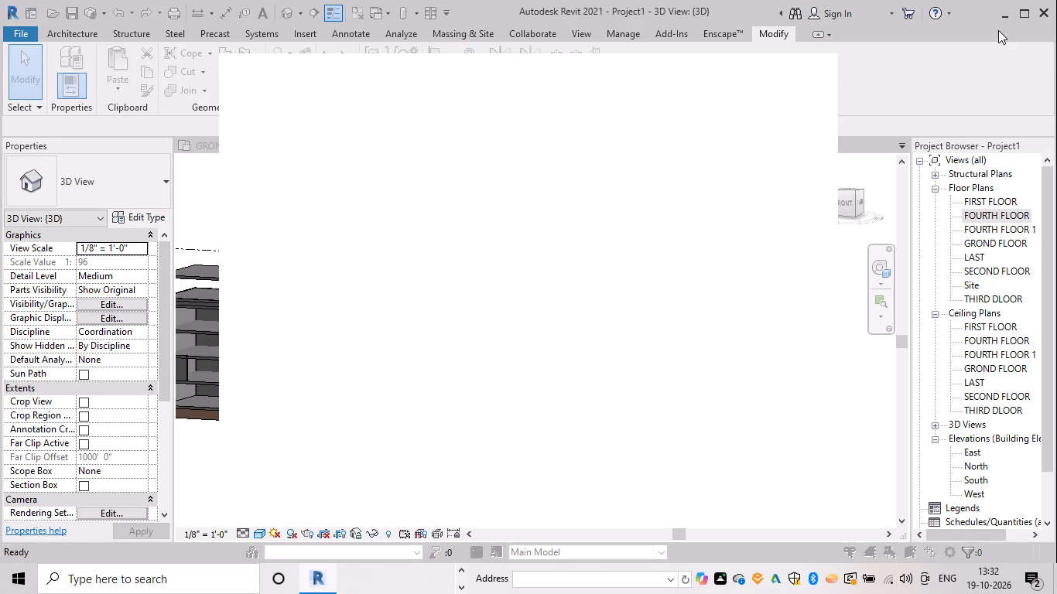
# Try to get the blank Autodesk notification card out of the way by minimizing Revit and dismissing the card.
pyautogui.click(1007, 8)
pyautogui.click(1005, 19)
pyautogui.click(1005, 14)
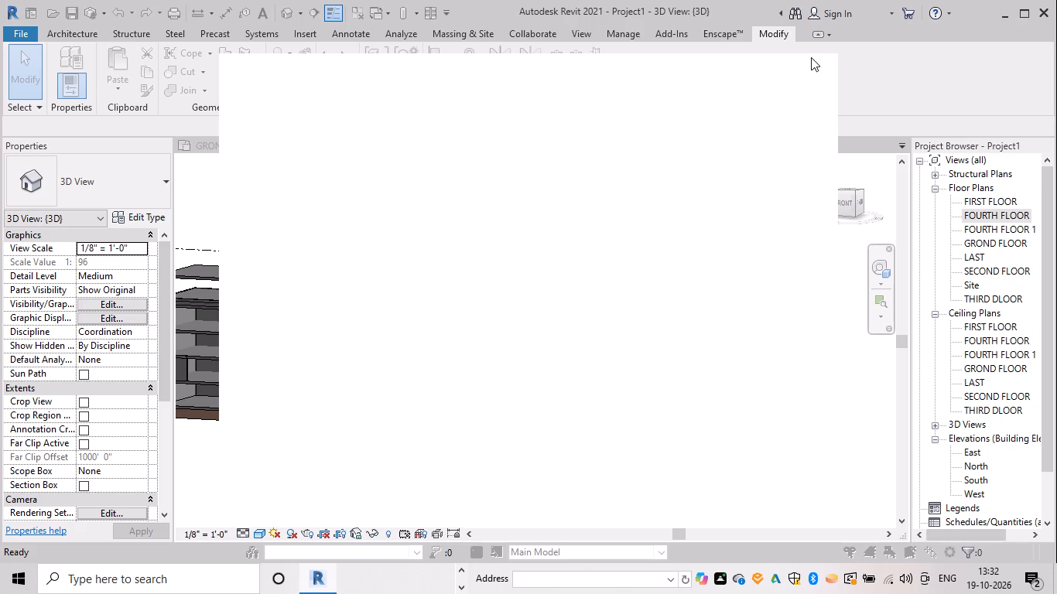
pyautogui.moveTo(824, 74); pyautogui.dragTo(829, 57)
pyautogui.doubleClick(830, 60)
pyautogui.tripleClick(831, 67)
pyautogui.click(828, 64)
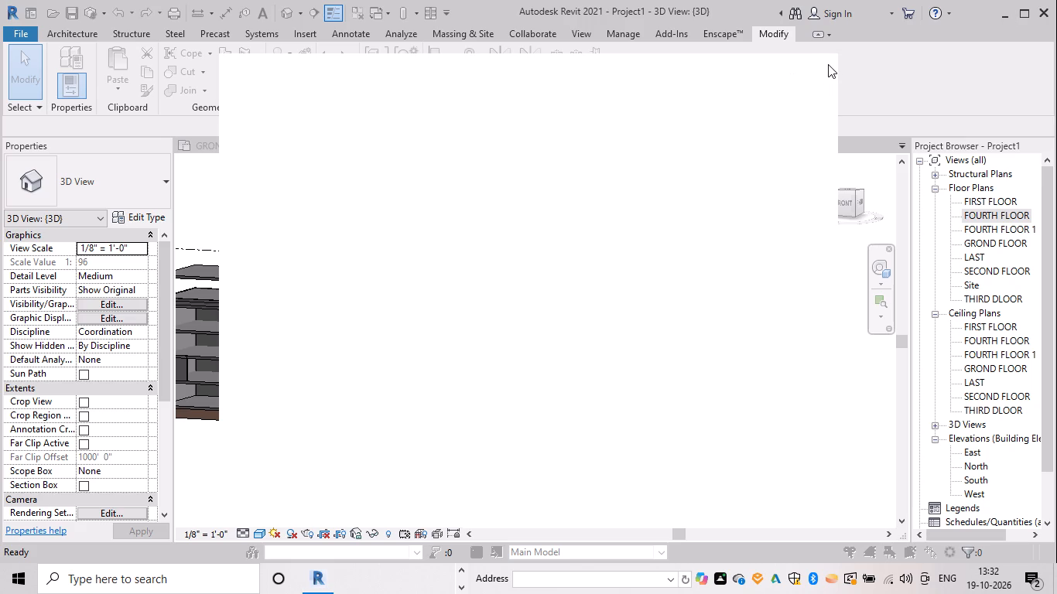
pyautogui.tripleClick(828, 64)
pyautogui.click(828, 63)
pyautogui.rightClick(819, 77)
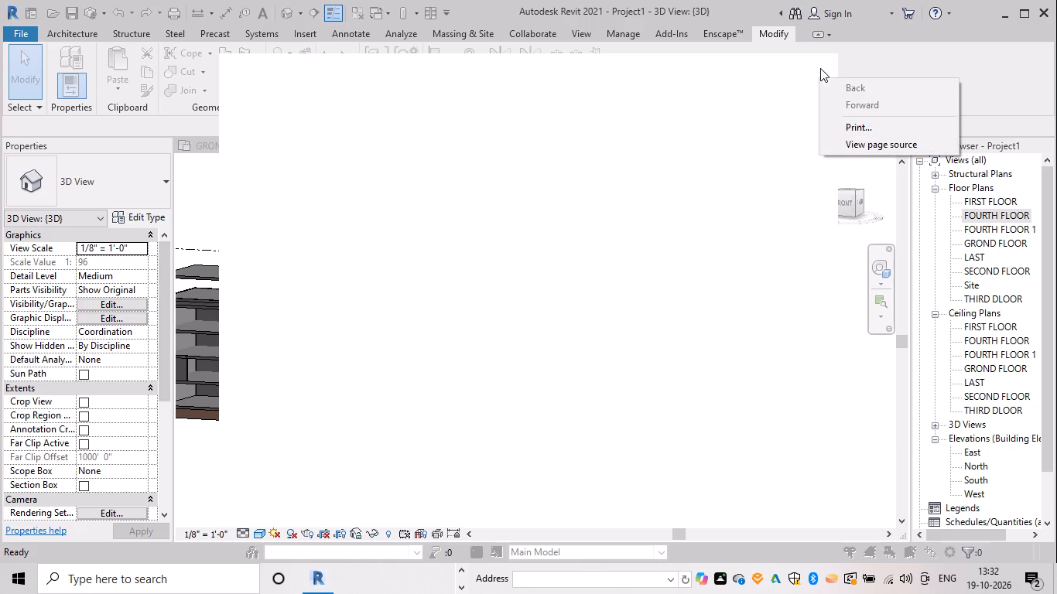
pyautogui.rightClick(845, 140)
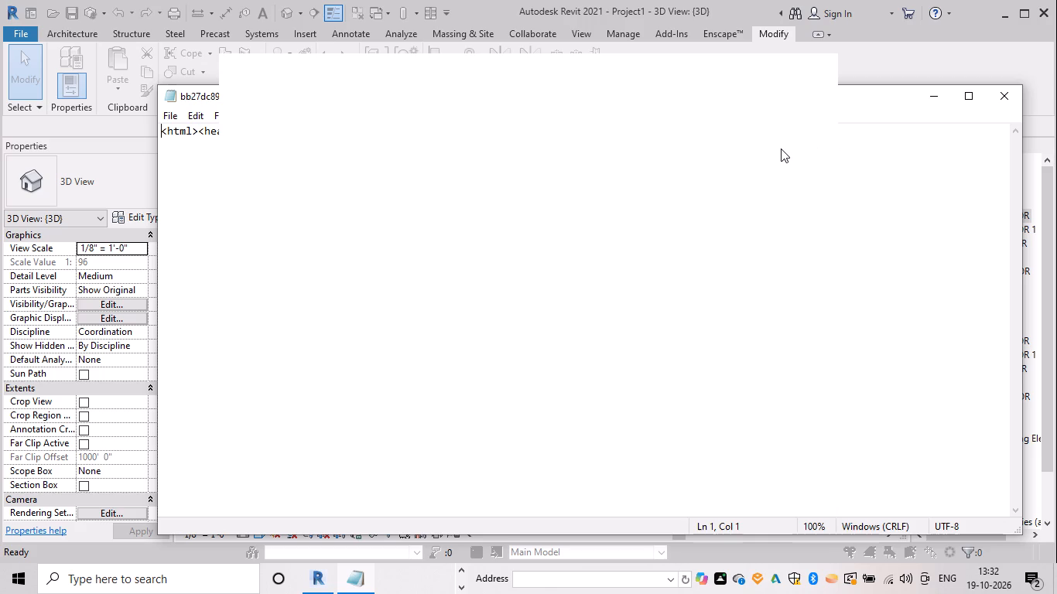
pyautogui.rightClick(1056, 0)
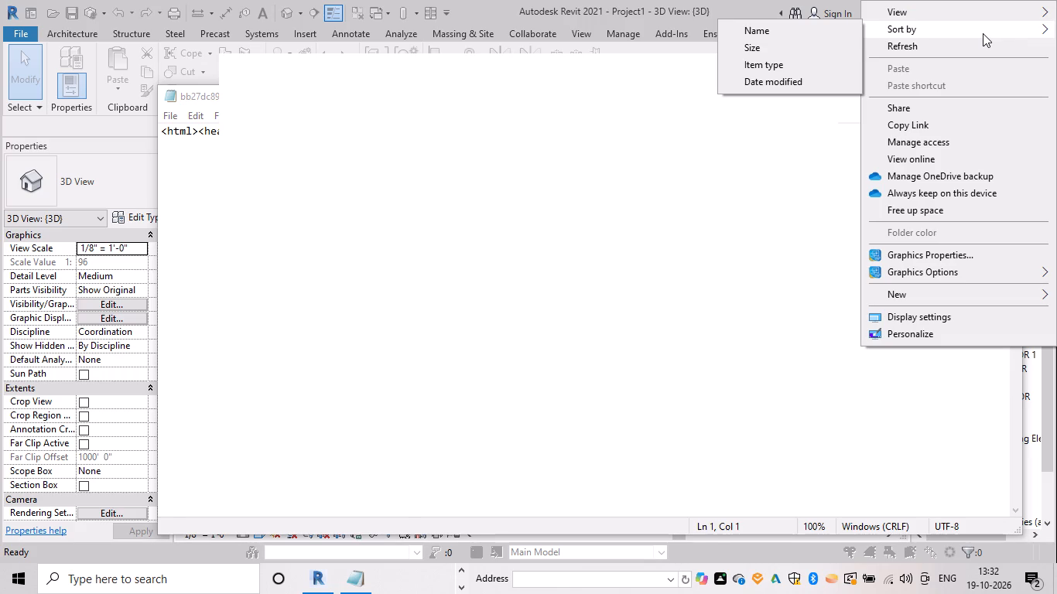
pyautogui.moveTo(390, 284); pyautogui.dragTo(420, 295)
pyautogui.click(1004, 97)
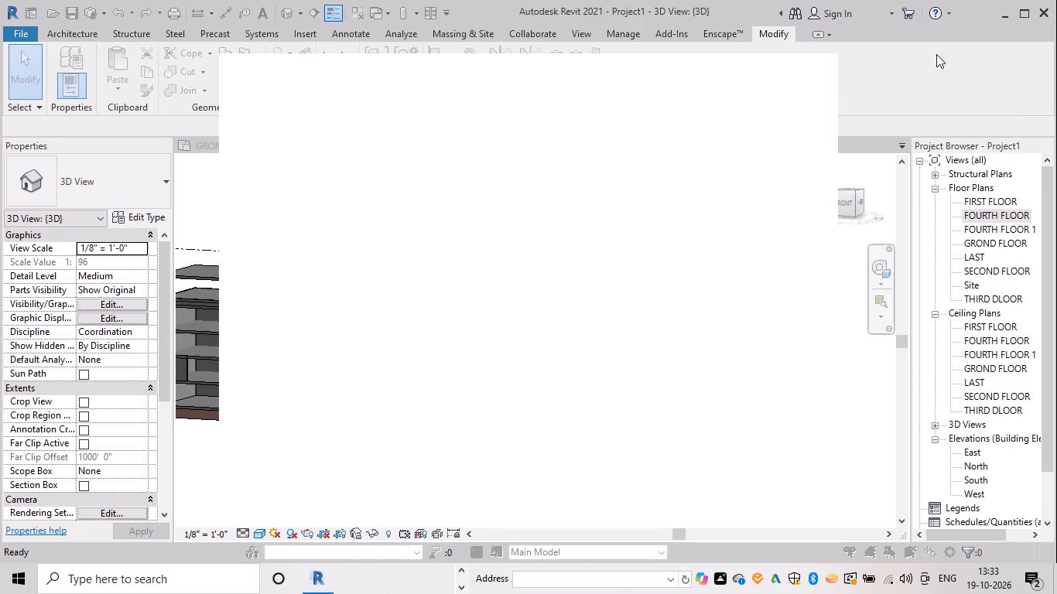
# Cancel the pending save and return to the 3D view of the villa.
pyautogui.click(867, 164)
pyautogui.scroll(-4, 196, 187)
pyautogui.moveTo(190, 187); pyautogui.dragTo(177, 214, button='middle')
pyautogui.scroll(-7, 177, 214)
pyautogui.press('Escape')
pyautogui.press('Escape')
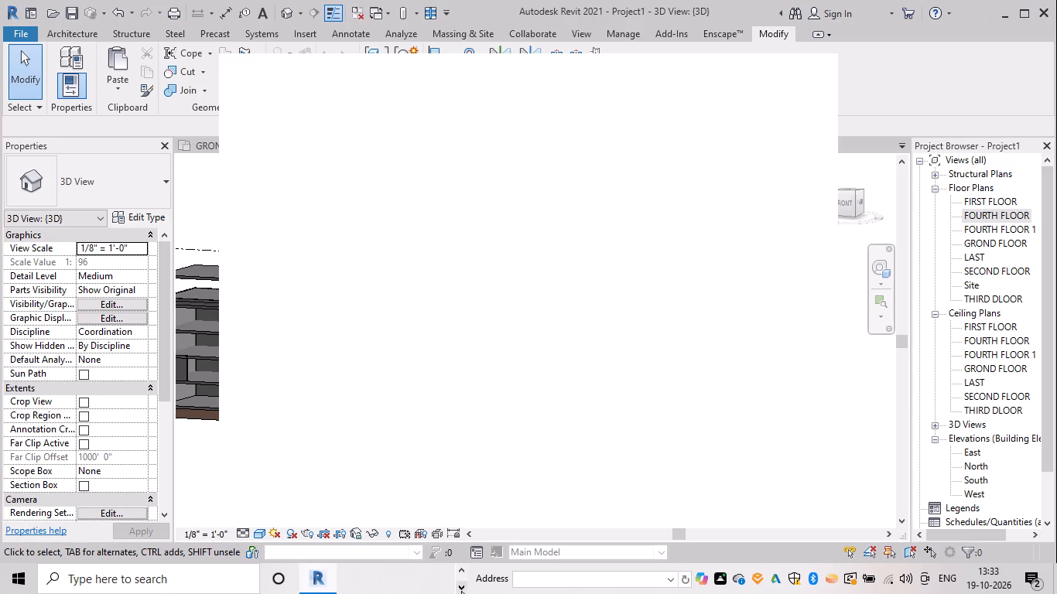
# Reveal the other pinned and running apps in preparation for switching away from Revit.
pyautogui.click(460, 570)
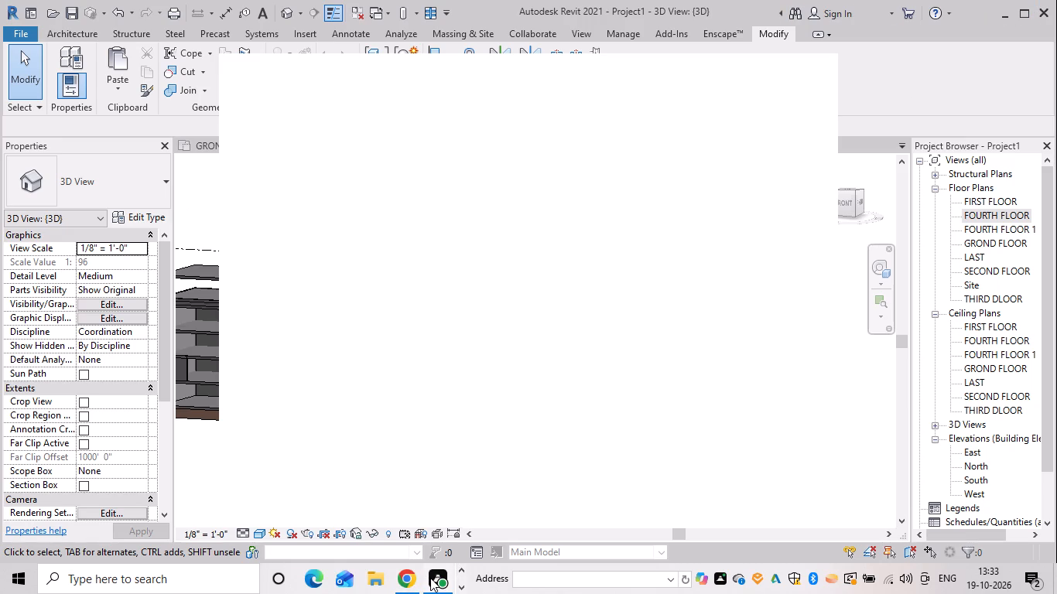
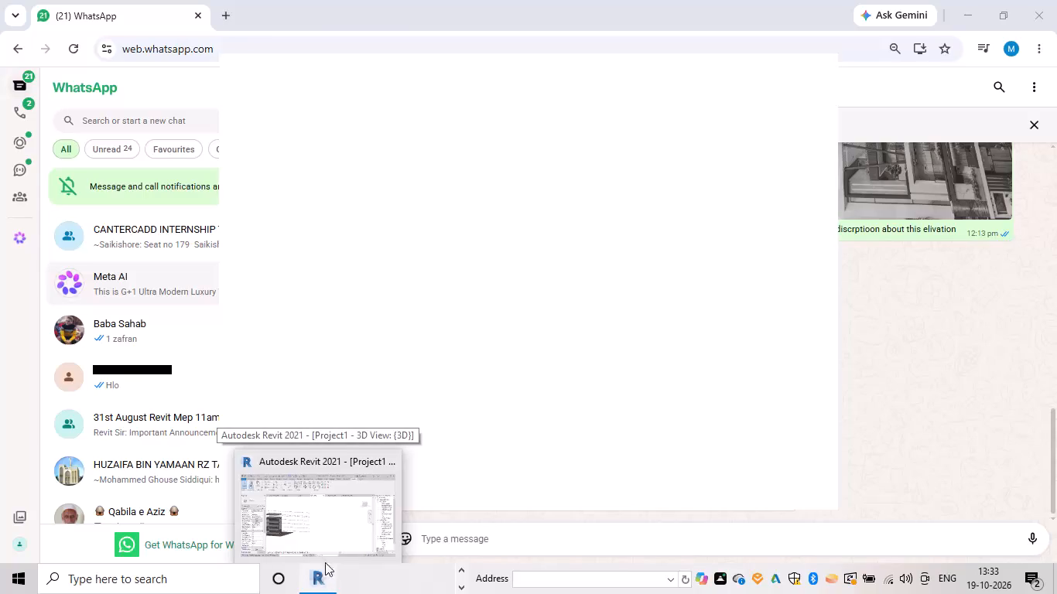
# Switch from the browser back to the Revit project window.
pyautogui.click(342, 531)
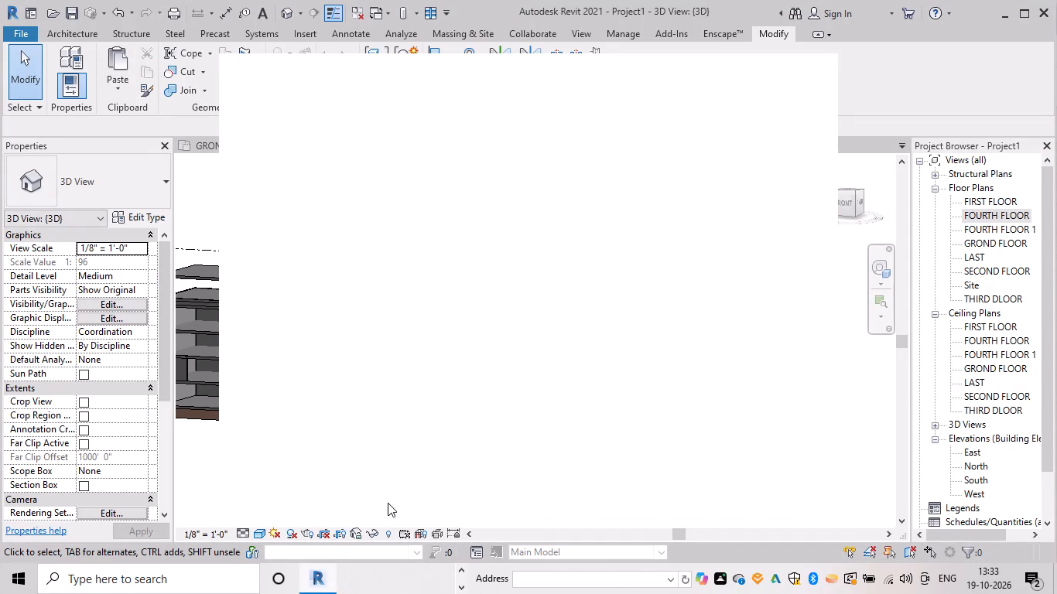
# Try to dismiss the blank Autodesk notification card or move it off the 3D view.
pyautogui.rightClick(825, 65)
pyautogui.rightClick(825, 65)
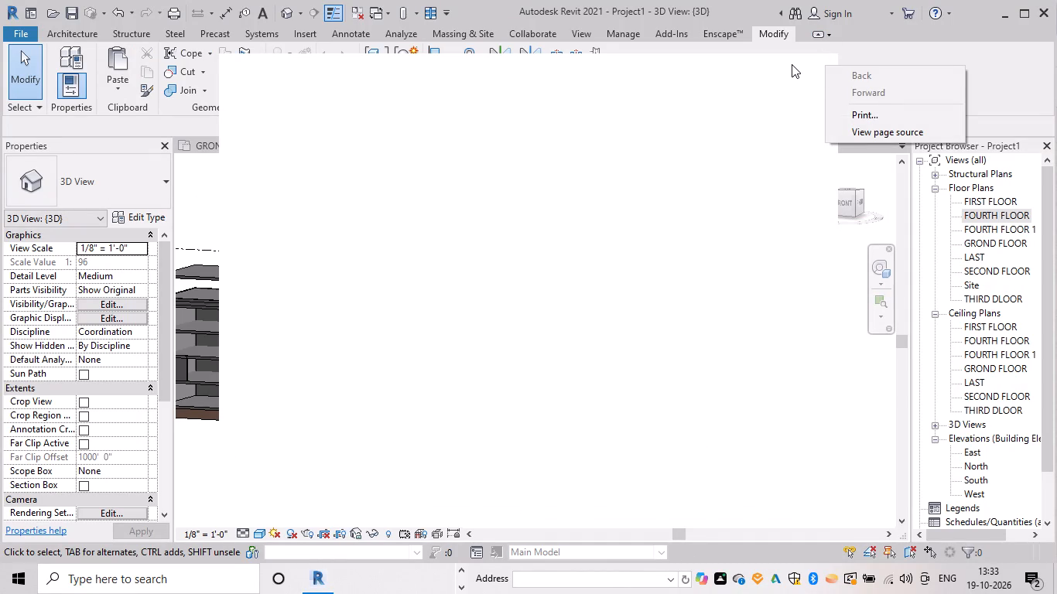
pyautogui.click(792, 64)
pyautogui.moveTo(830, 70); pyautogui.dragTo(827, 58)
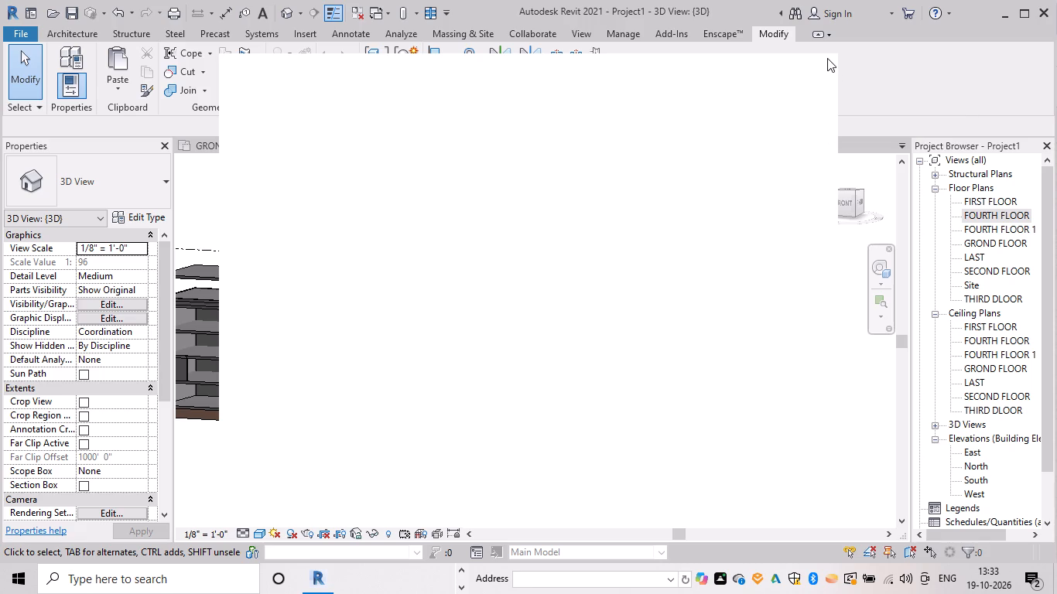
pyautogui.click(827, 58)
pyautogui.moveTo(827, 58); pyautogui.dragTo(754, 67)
# Examine the uncovered part of the villa's floors and walls in the 3D view from several angles.
pyautogui.scroll(-8, 200, 207)
pyautogui.middleClick(196, 240)
pyautogui.scroll(5, 195, 240)
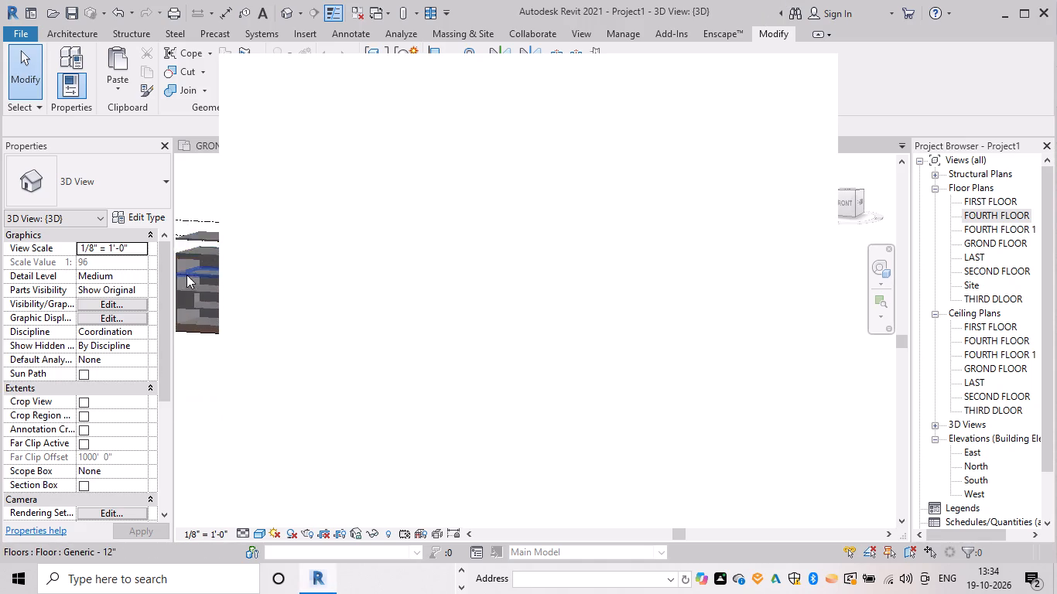
pyautogui.scroll(3, 183, 278)
pyautogui.moveTo(187, 296); pyautogui.dragTo(182, 308, button='middle')
pyautogui.scroll(-1, 188, 305)
pyautogui.scroll(4, 197, 319)
pyautogui.scroll(-1, 195, 317)
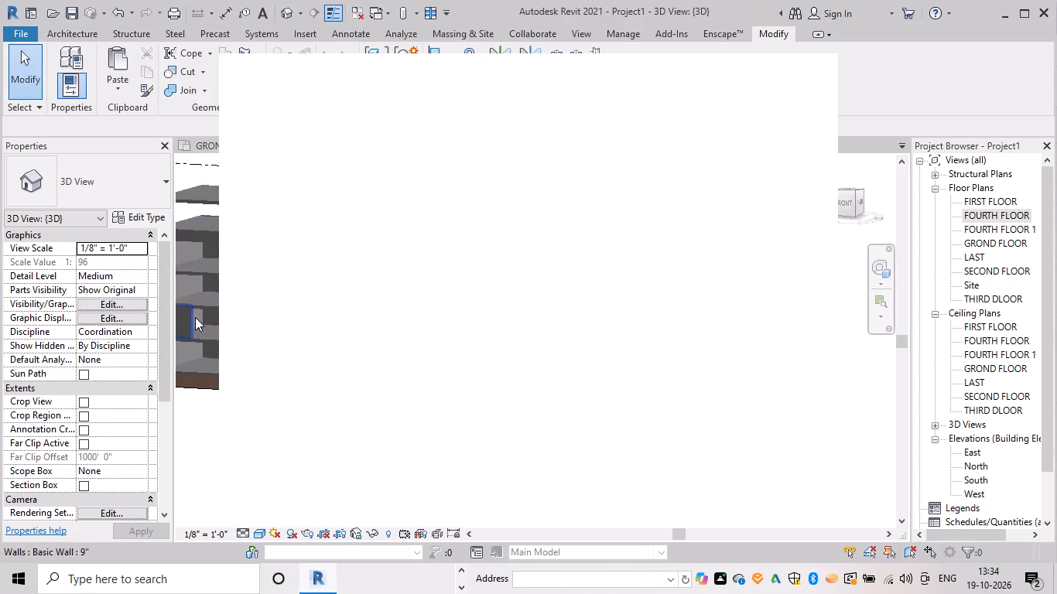
pyautogui.scroll(-2, 195, 317)
pyautogui.middleClick(195, 317)
pyautogui.scroll(3, 200, 333)
pyautogui.keyDown('shift'); pyautogui.moveTo(209, 354); pyautogui.dragTo(142, 333, button='middle'); pyautogui.keyUp('shift')
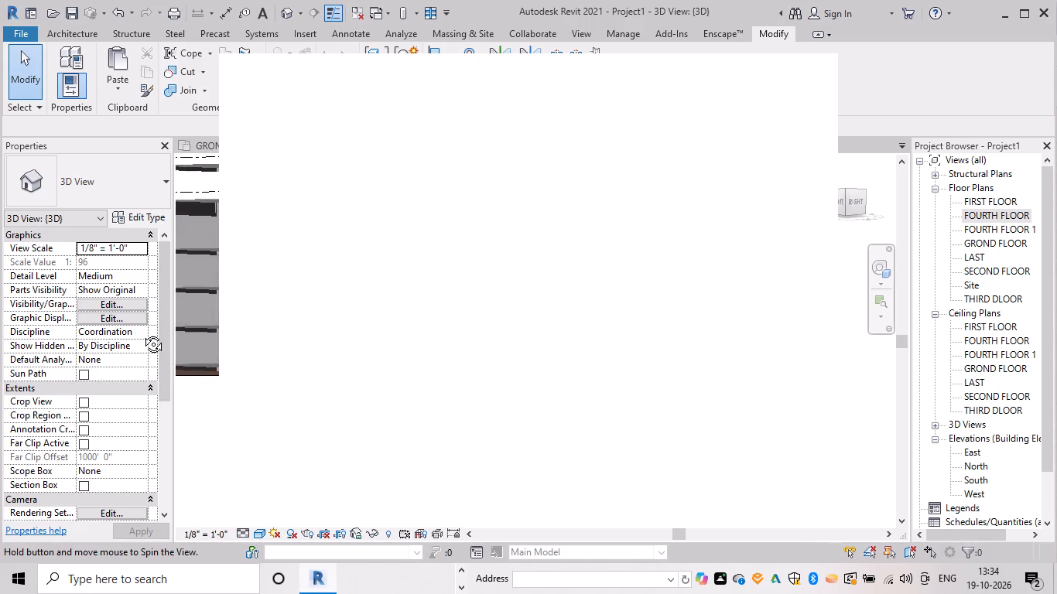
pyautogui.keyDown('shift'); pyautogui.moveTo(142, 333); pyautogui.dragTo(183, 357, button='middle'); pyautogui.keyUp('shift')
pyautogui.scroll(-4, 194, 359)
pyautogui.moveTo(194, 359); pyautogui.dragTo(207, 340, button='middle')
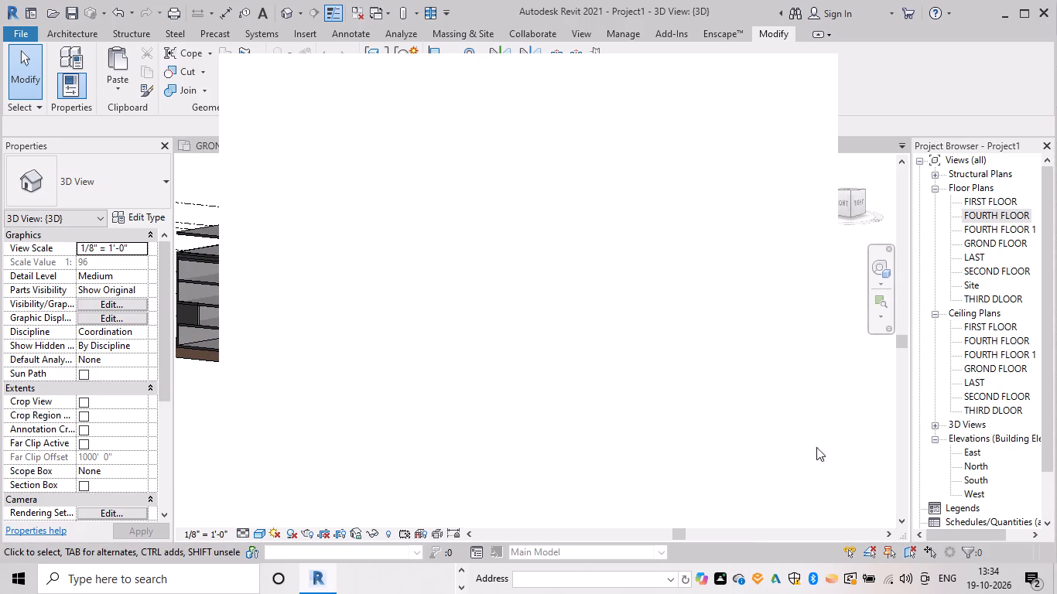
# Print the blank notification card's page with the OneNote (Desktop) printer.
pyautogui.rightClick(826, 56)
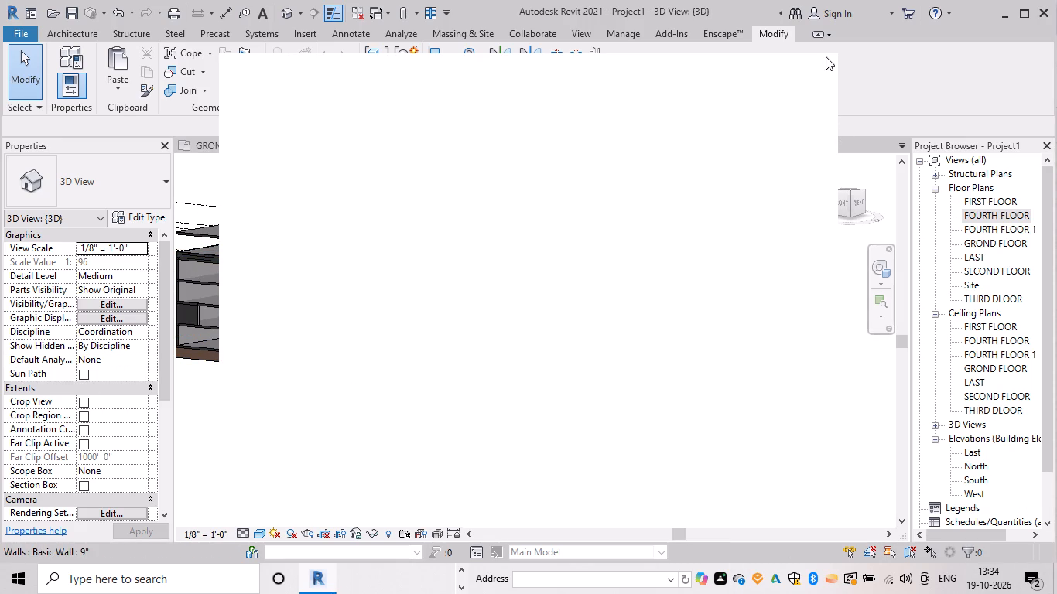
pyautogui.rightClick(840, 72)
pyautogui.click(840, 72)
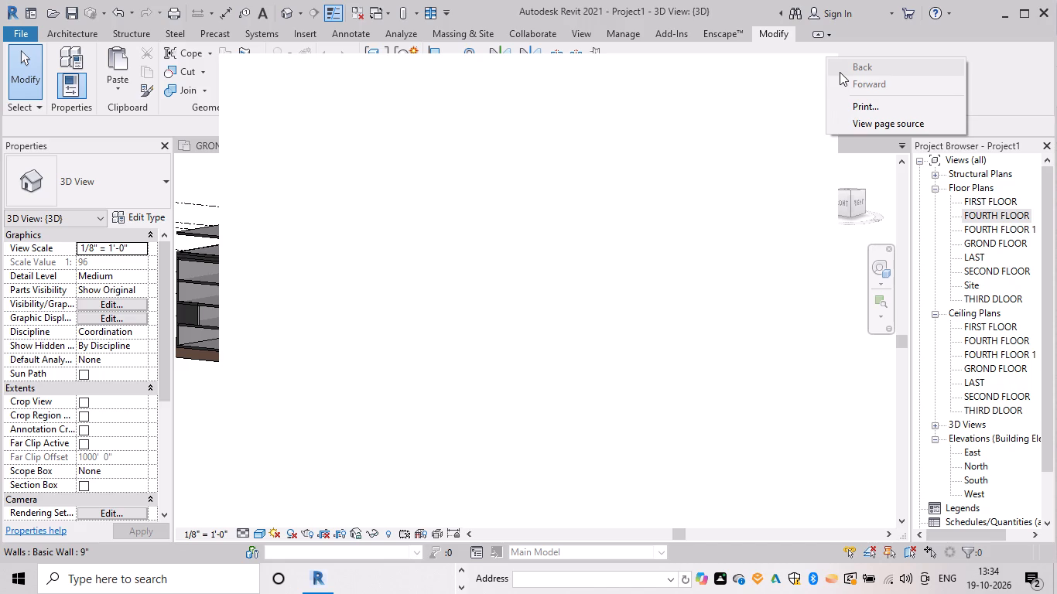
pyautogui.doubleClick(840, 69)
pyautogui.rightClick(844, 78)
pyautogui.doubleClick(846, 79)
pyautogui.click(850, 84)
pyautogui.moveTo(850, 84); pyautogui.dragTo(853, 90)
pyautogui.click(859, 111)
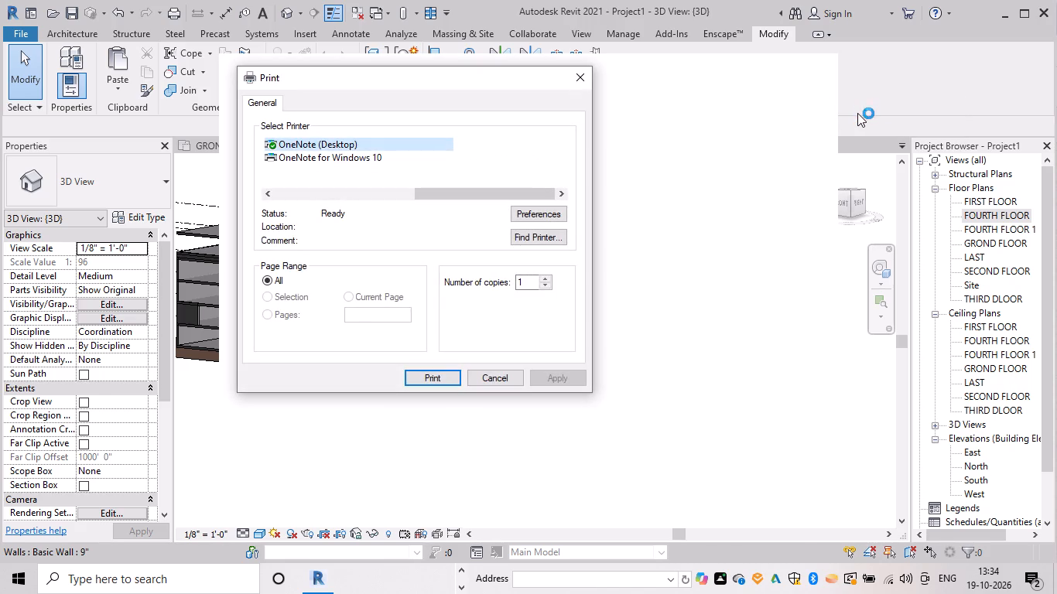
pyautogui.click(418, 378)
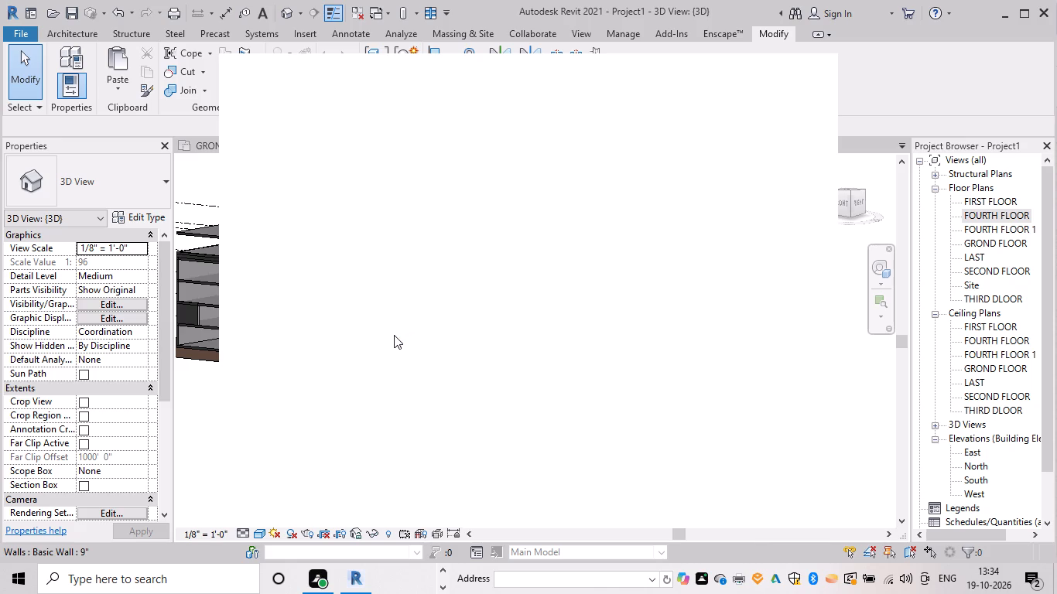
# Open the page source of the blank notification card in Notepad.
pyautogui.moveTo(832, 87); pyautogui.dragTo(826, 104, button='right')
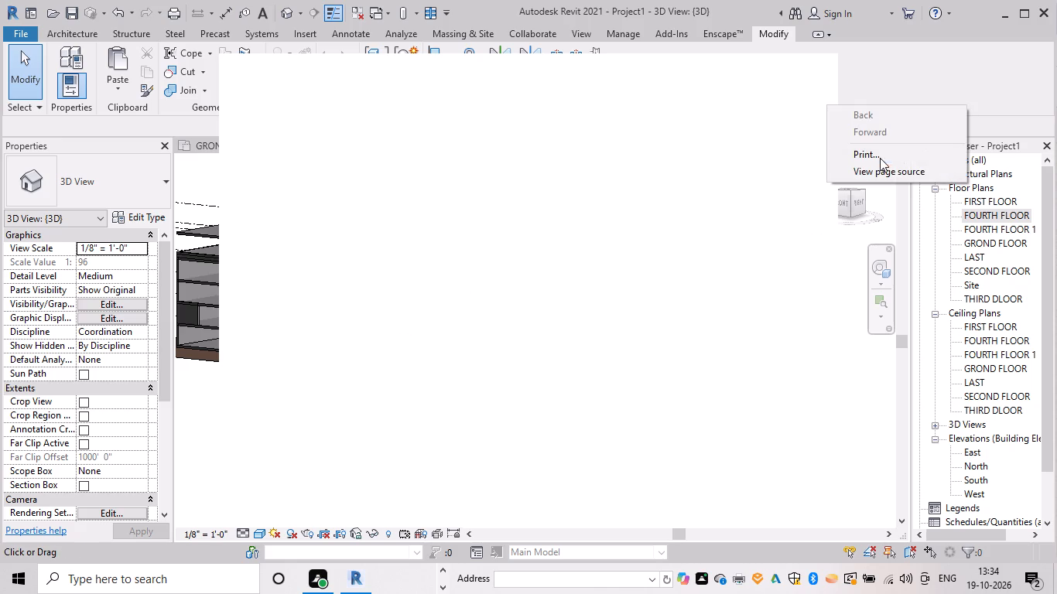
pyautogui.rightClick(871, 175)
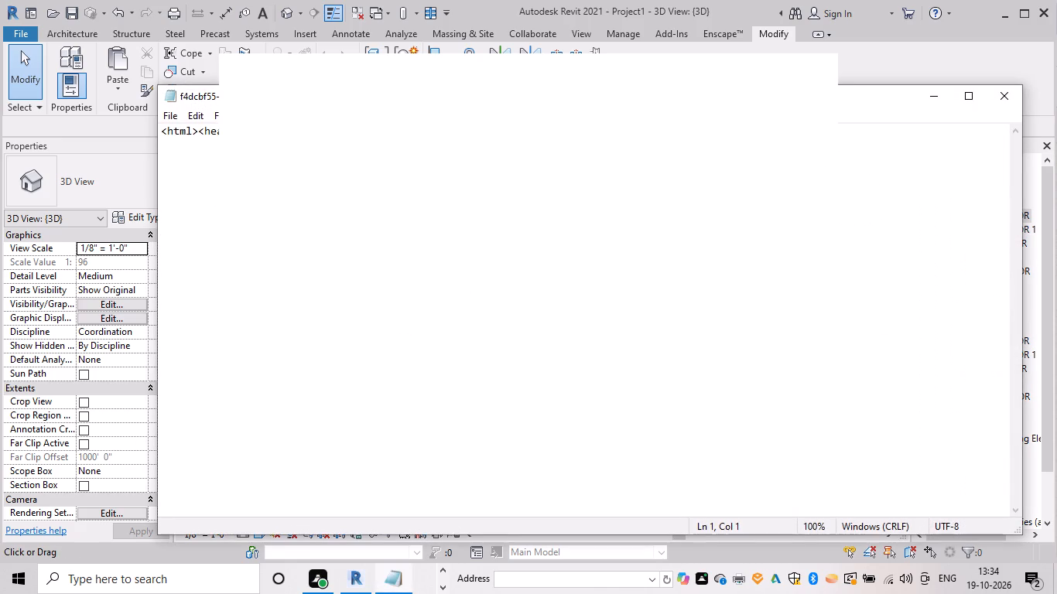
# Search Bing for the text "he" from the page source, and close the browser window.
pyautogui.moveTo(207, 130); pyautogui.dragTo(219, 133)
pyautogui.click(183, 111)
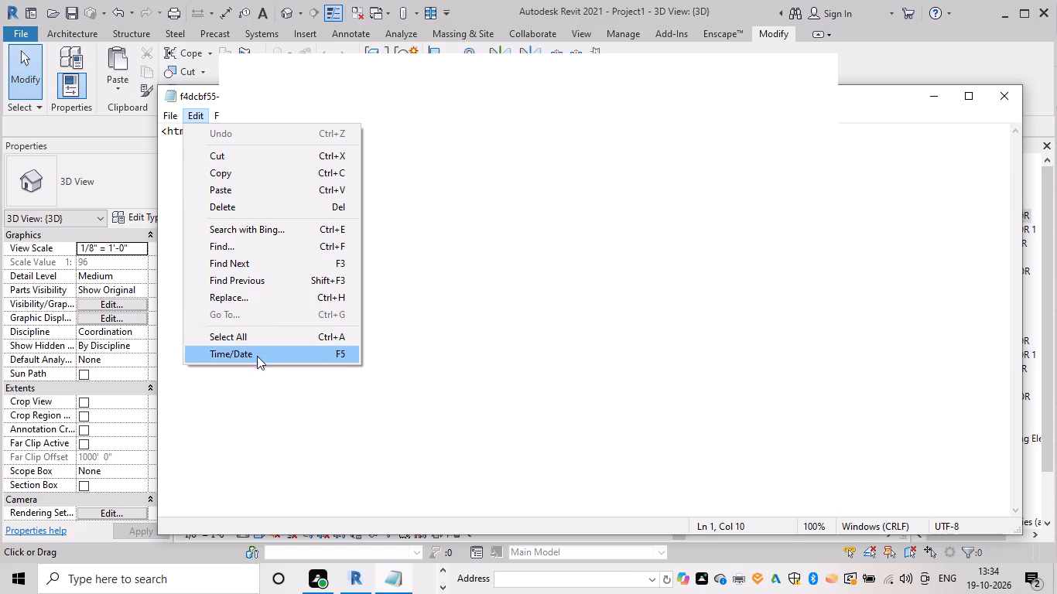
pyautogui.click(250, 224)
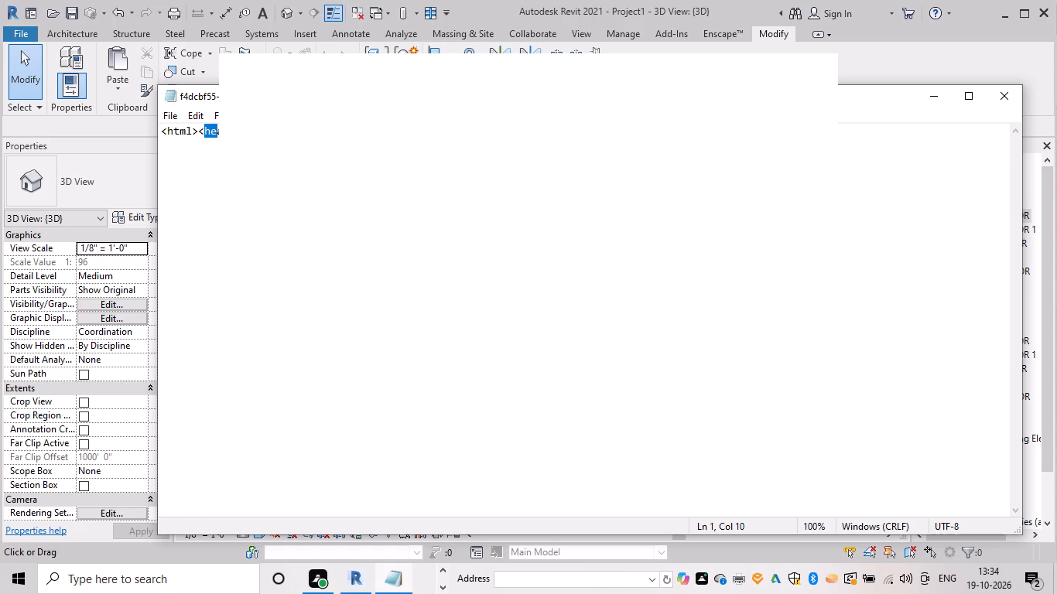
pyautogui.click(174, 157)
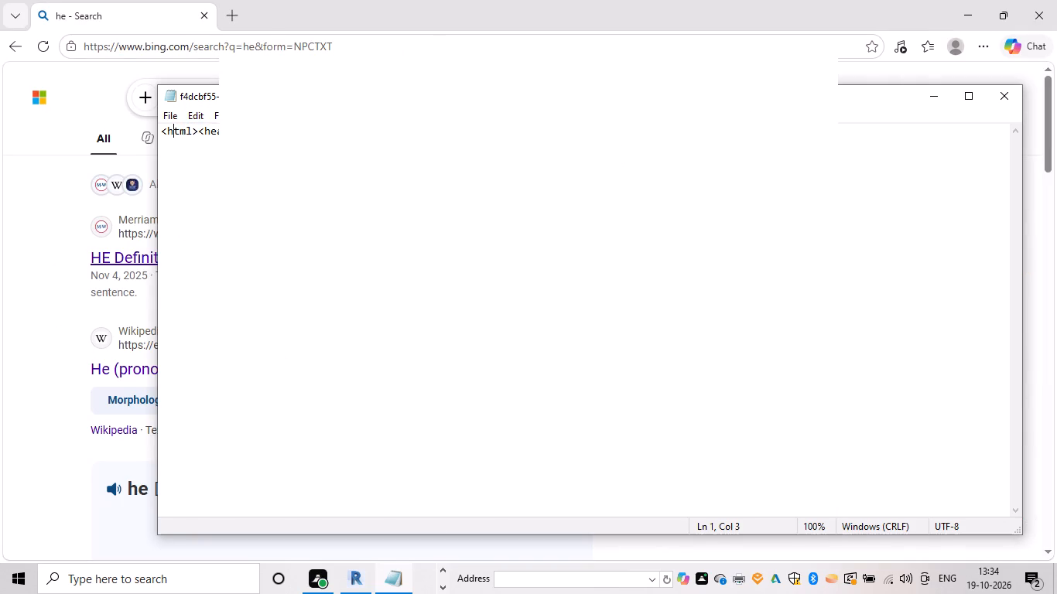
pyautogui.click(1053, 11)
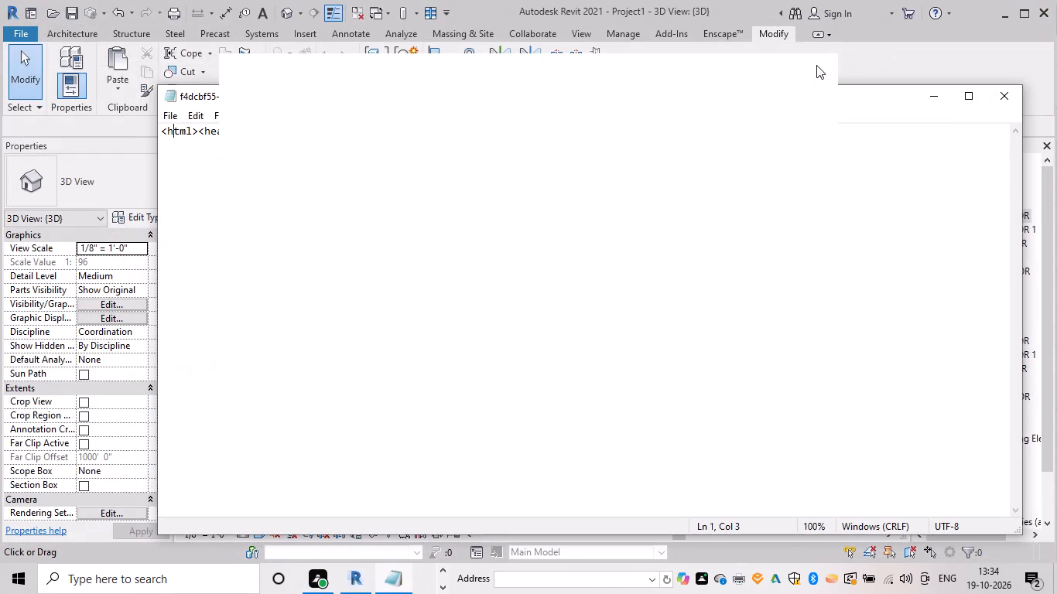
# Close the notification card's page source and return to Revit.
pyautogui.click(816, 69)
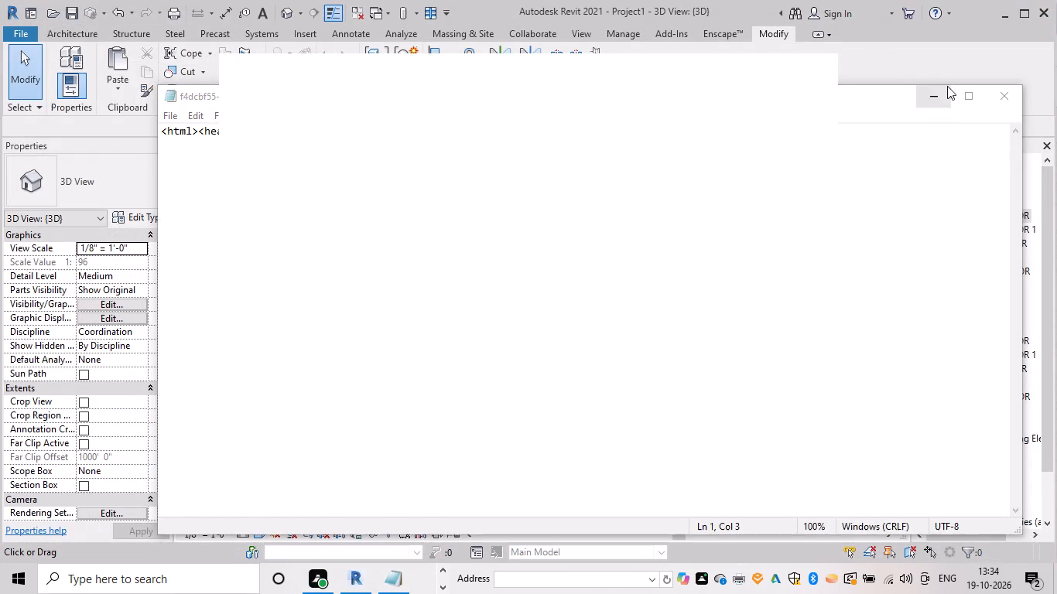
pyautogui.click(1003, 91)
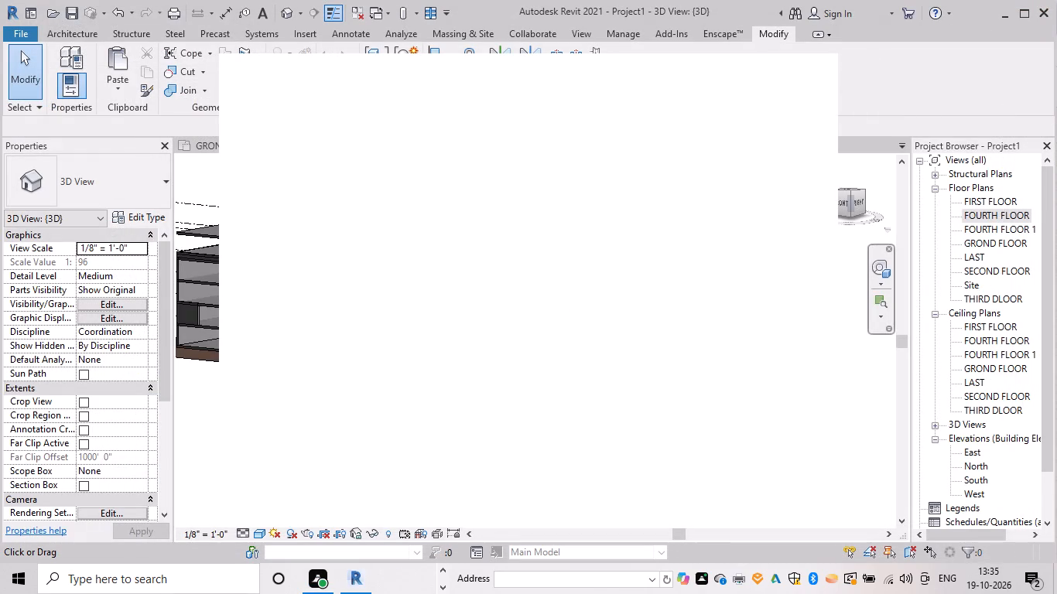
# Bring up the computer's power options.
pyautogui.click(12, 574)
pyautogui.click(27, 543)
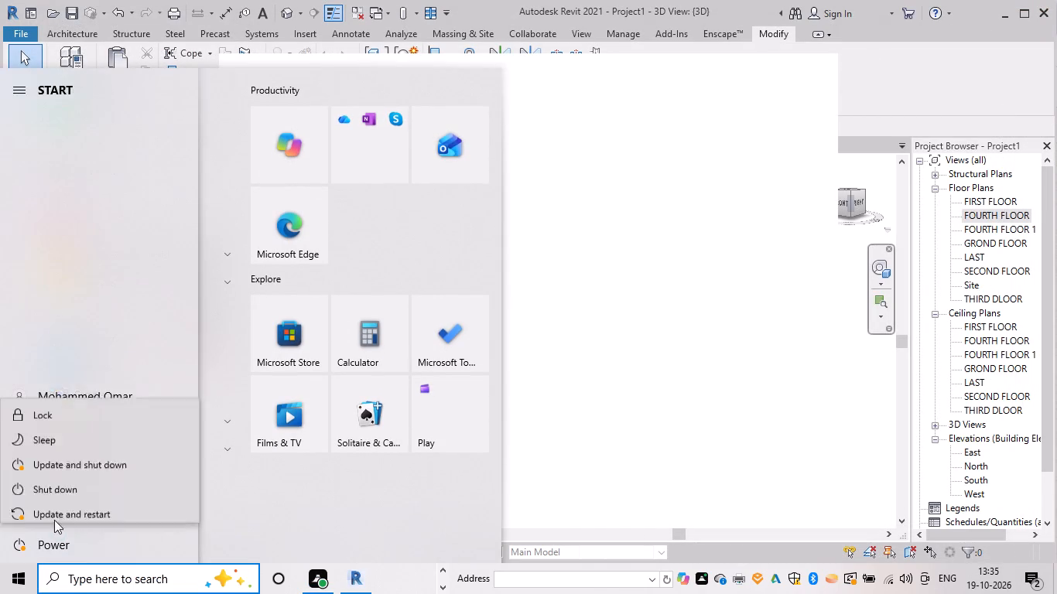
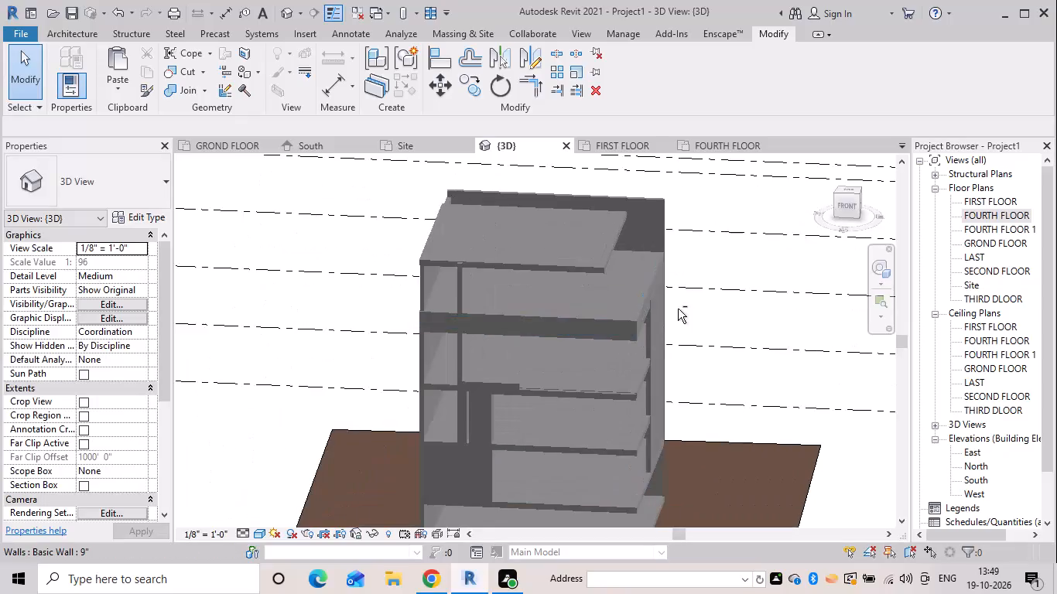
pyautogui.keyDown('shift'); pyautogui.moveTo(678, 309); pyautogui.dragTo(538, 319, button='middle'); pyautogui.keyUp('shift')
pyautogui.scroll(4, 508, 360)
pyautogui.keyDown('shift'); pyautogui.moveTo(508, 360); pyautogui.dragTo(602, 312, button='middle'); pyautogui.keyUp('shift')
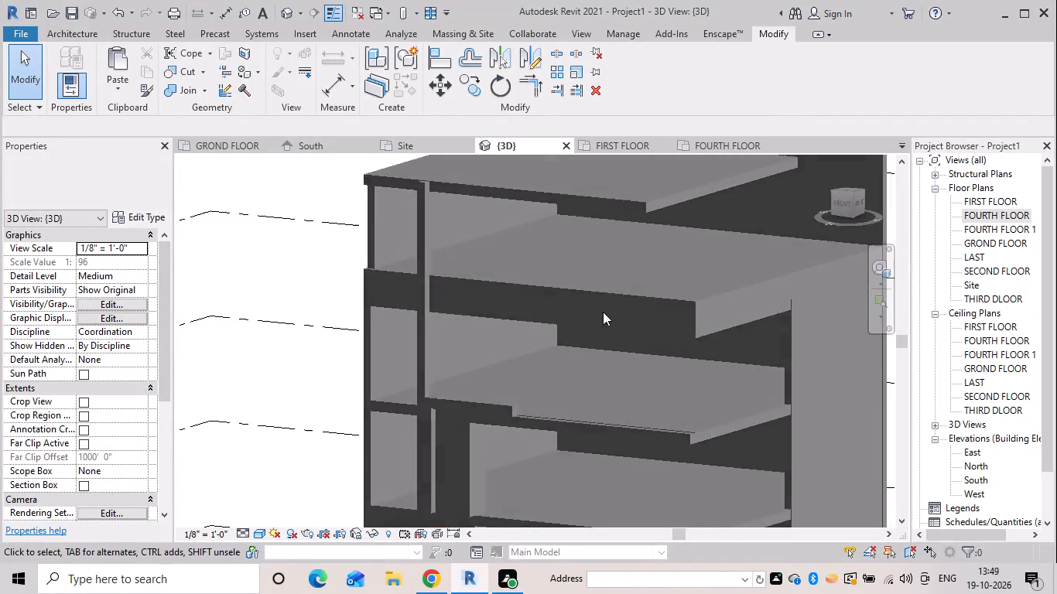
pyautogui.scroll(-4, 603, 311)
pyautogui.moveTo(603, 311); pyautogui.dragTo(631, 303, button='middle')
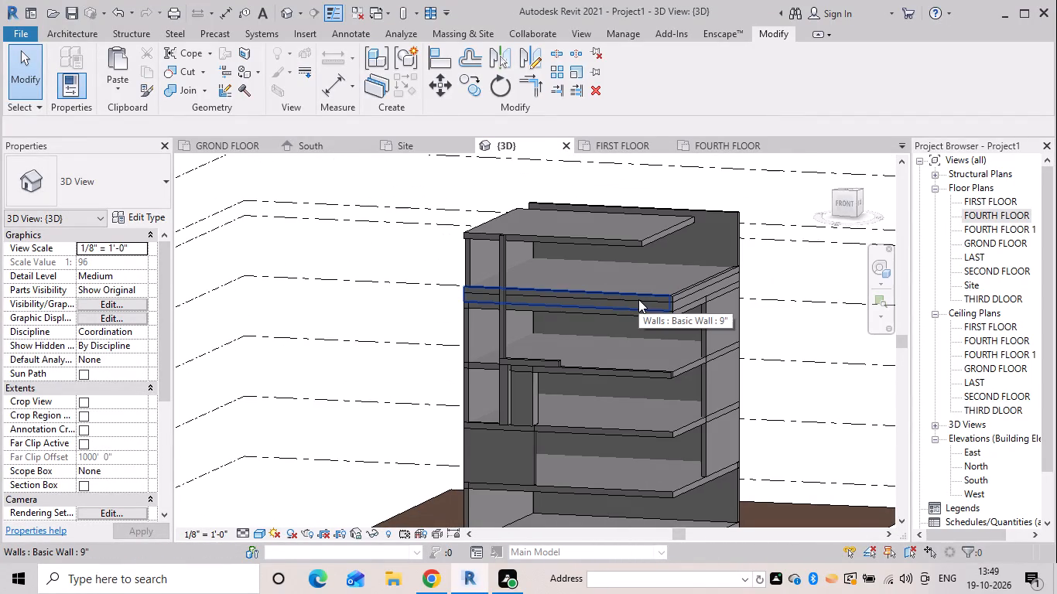
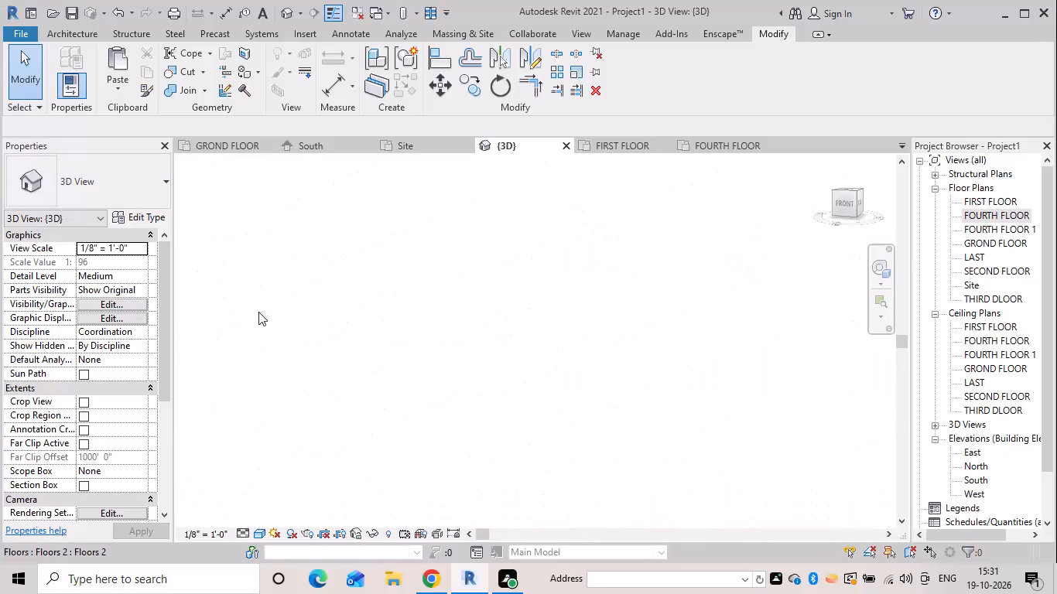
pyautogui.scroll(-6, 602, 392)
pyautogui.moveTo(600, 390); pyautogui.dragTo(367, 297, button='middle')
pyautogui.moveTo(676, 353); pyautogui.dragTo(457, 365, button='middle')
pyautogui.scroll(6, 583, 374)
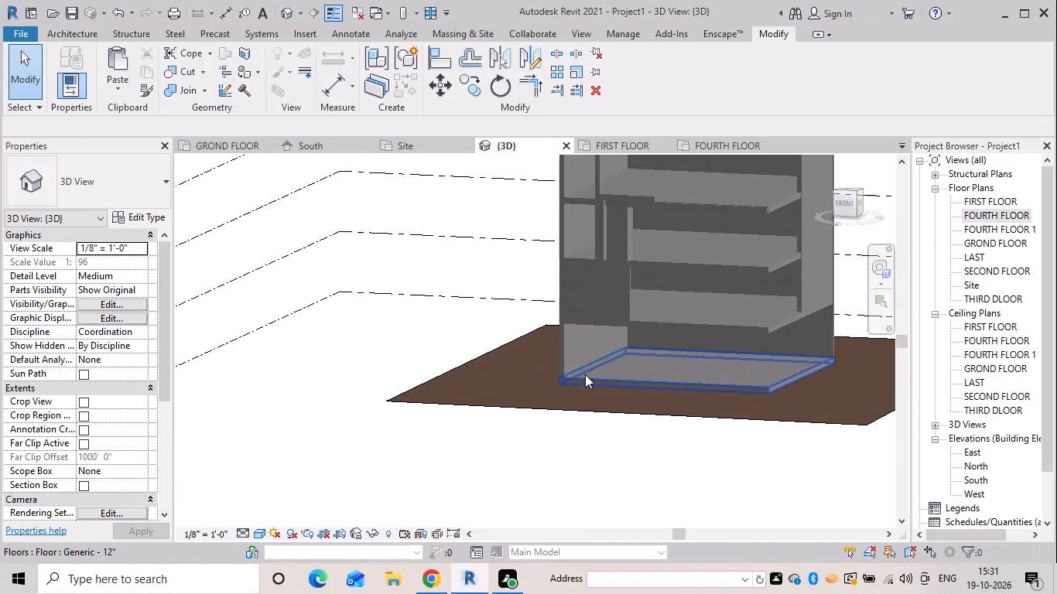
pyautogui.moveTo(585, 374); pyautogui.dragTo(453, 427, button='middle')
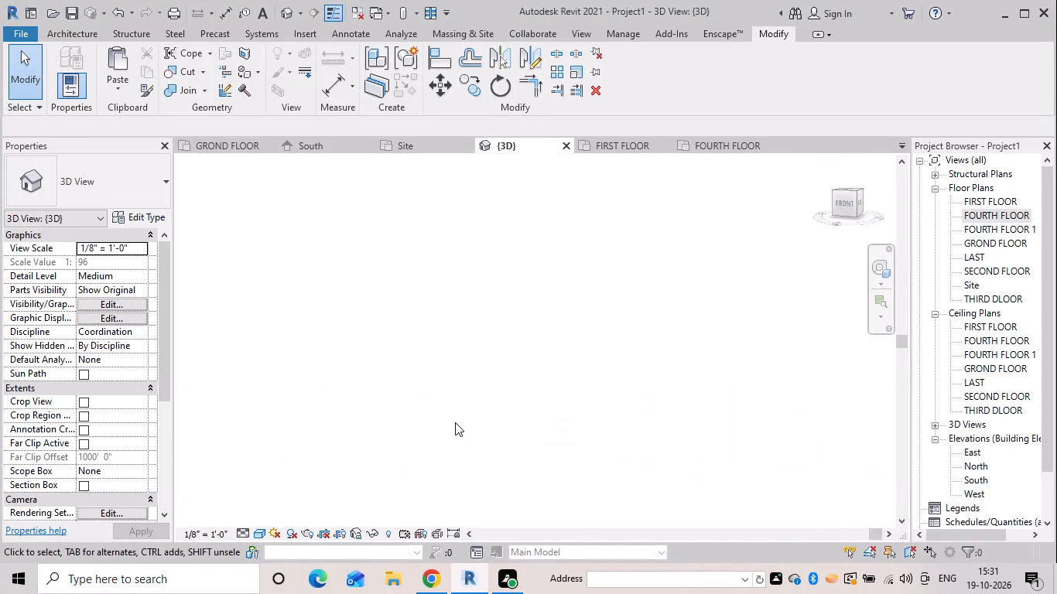
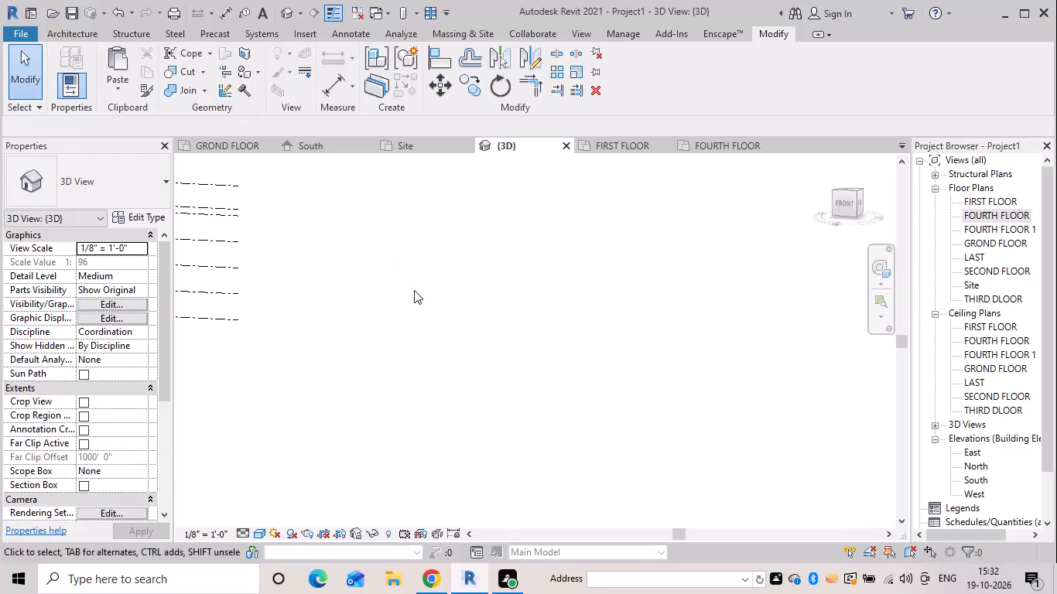
# Open the THIRD DLOOR floor plan and examine the in-place floor pieces along the slab's front edge, comparing them with the 3D view.
pyautogui.moveTo(361, 292); pyautogui.dragTo(507, 331, button='middle')
pyautogui.scroll(7, 313, 293)
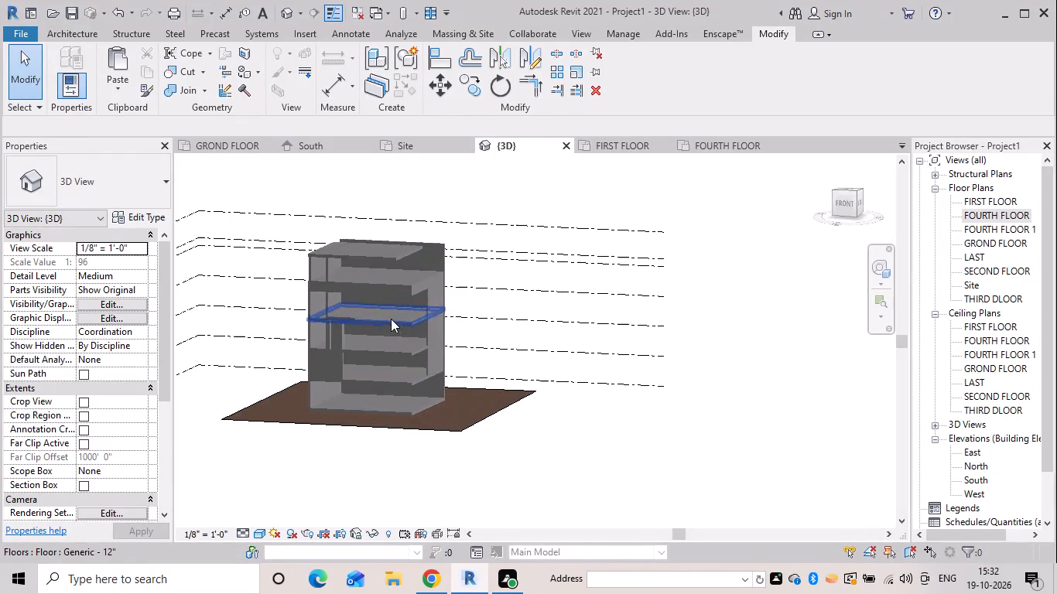
pyautogui.scroll(6, 380, 358)
pyautogui.scroll(3, 294, 284)
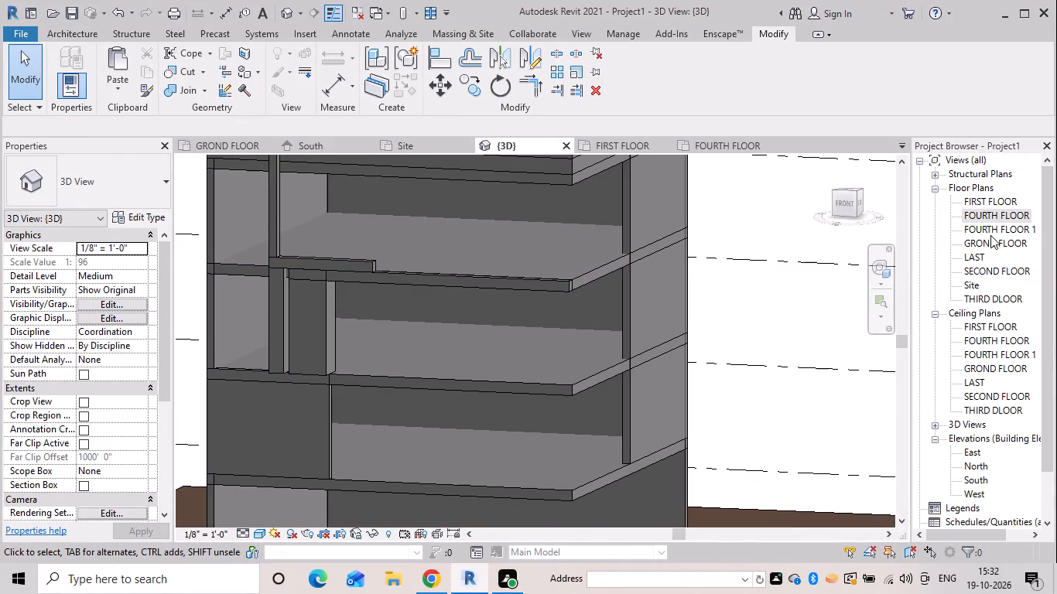
pyautogui.click(1004, 304)
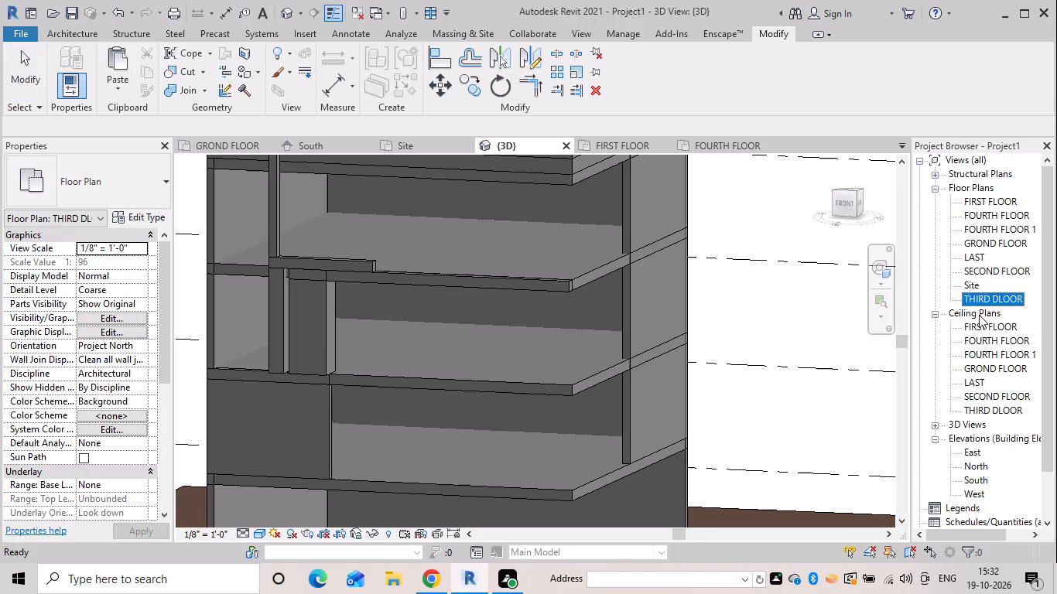
pyautogui.moveTo(803, 320); pyautogui.dragTo(819, 321)
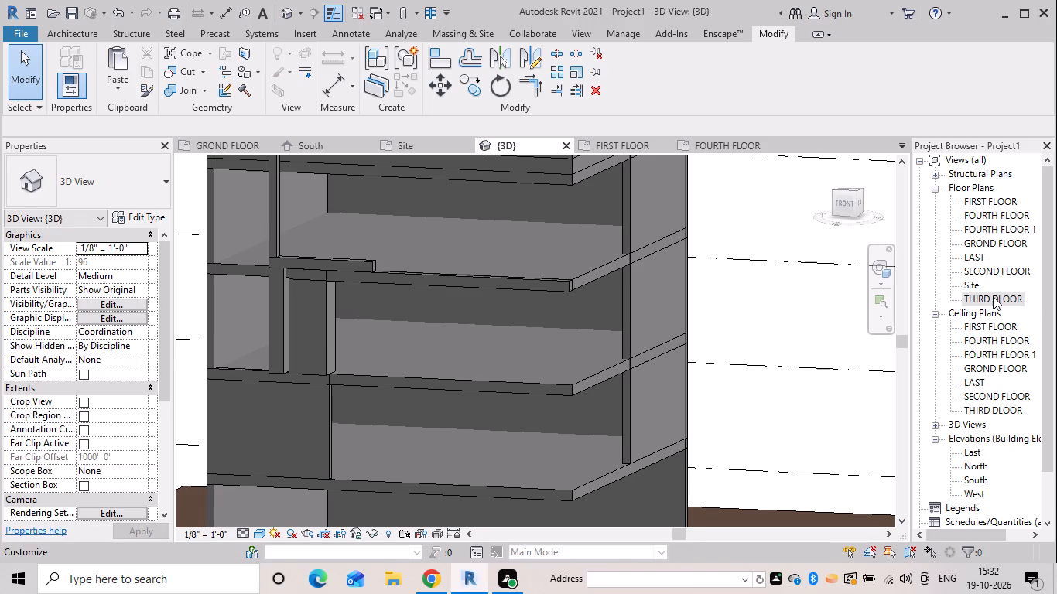
pyautogui.doubleClick(993, 296)
pyautogui.scroll(6, 494, 364)
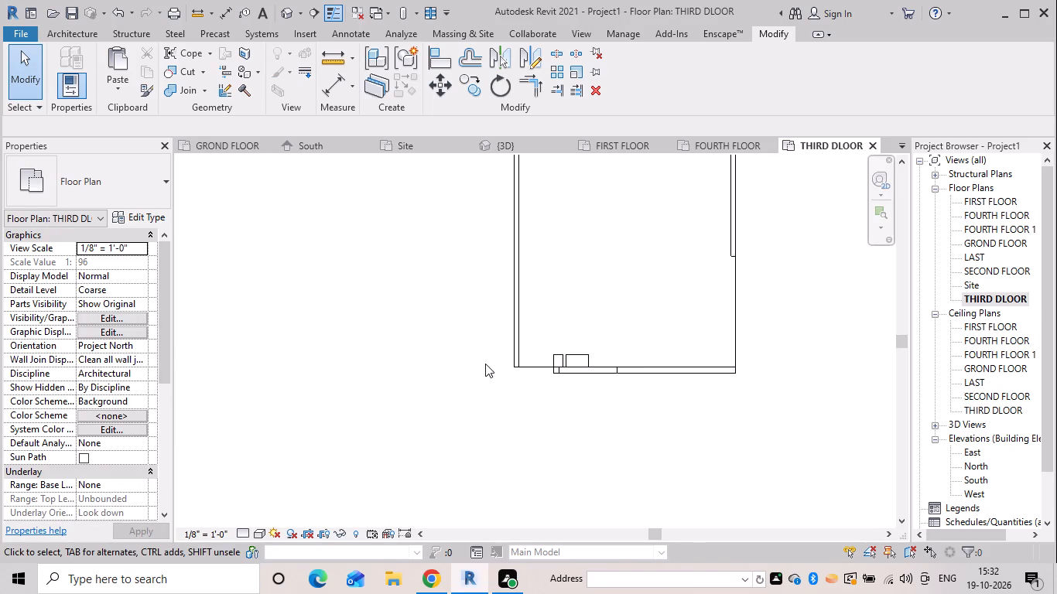
pyautogui.scroll(2, 485, 364)
pyautogui.scroll(6, 587, 367)
pyautogui.click(597, 382)
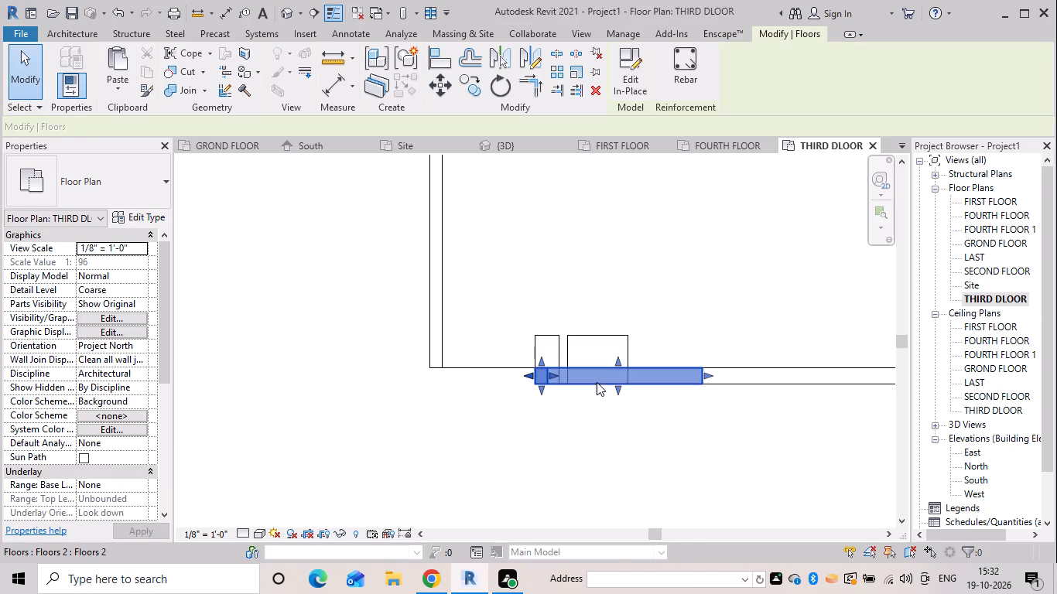
pyautogui.click(501, 141)
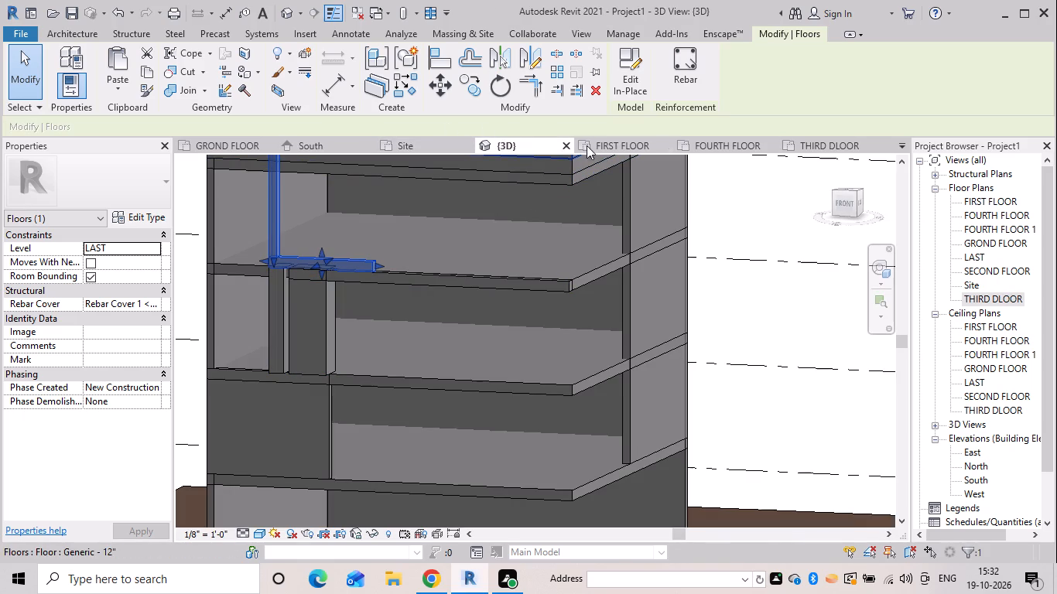
pyautogui.click(811, 144)
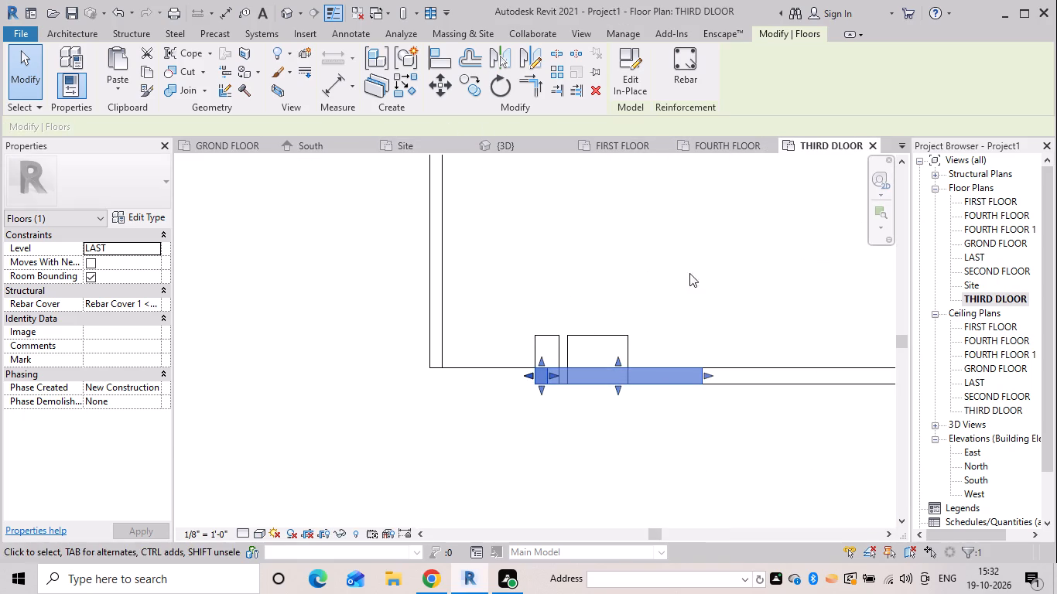
pyautogui.moveTo(690, 265); pyautogui.dragTo(611, 278, button='middle')
pyautogui.click(621, 313)
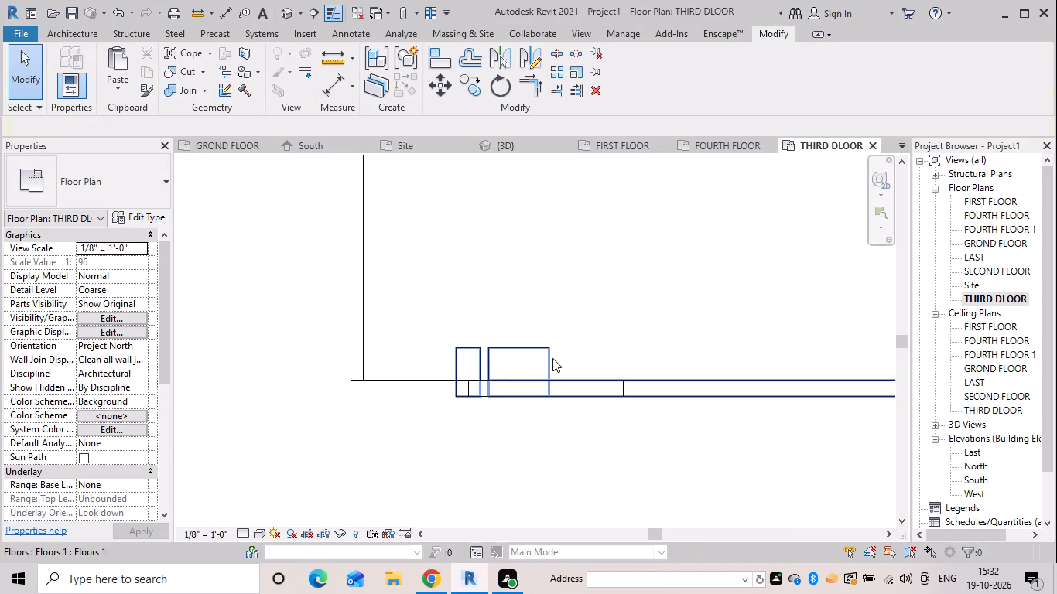
pyautogui.click(525, 345)
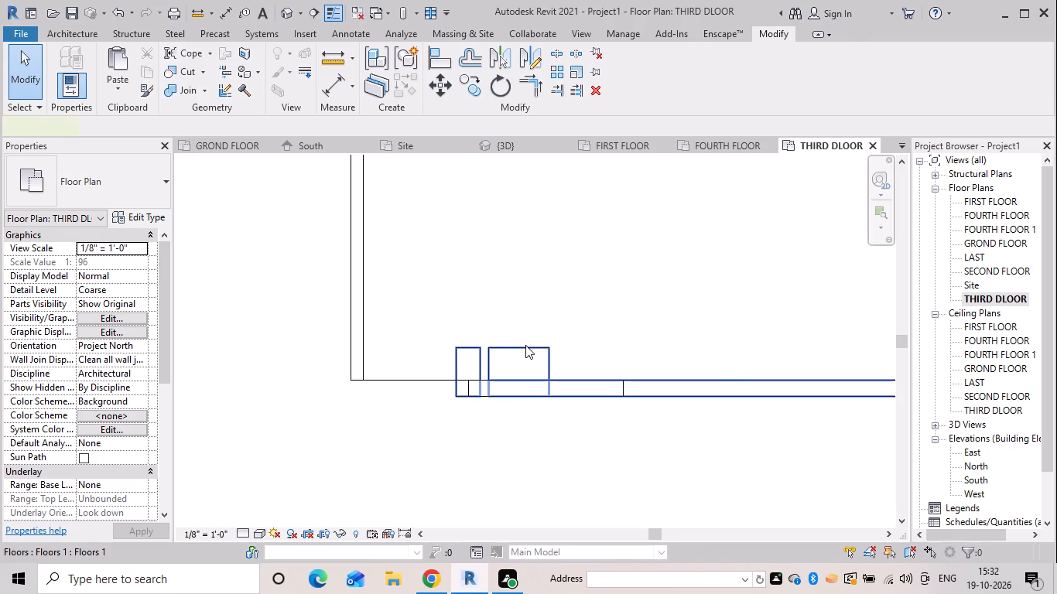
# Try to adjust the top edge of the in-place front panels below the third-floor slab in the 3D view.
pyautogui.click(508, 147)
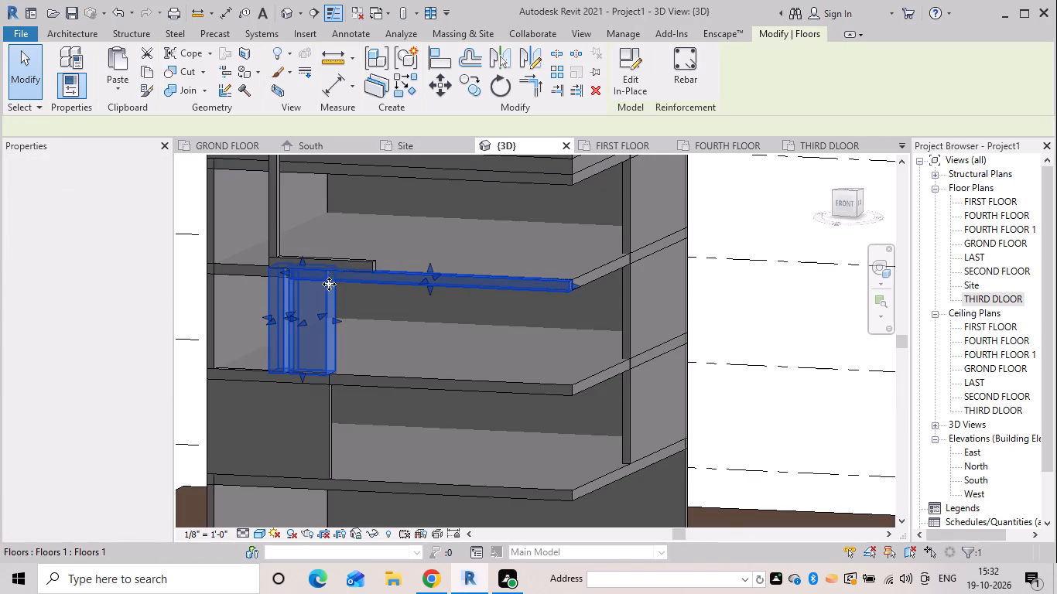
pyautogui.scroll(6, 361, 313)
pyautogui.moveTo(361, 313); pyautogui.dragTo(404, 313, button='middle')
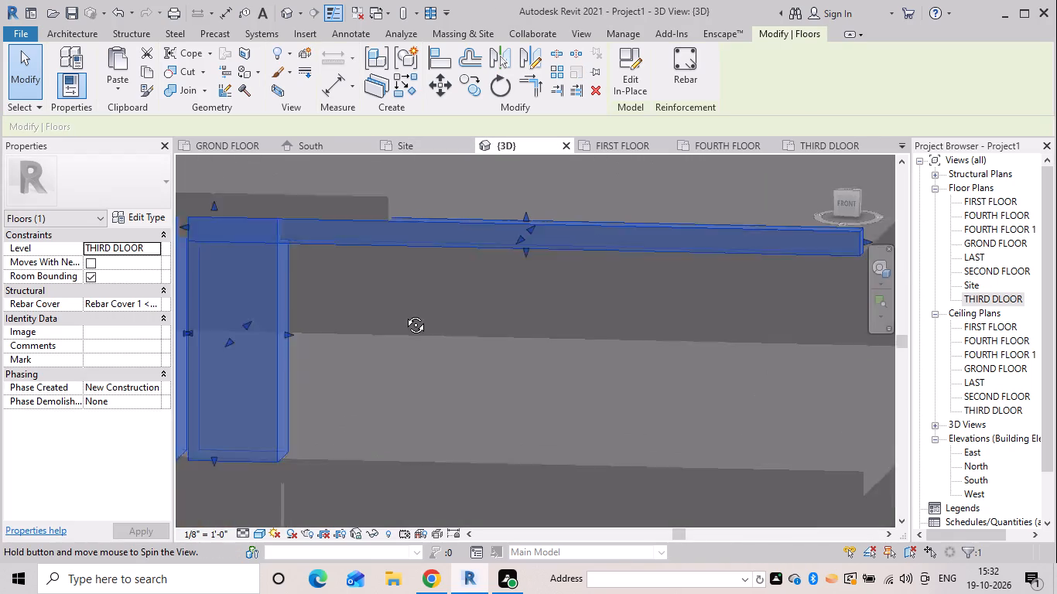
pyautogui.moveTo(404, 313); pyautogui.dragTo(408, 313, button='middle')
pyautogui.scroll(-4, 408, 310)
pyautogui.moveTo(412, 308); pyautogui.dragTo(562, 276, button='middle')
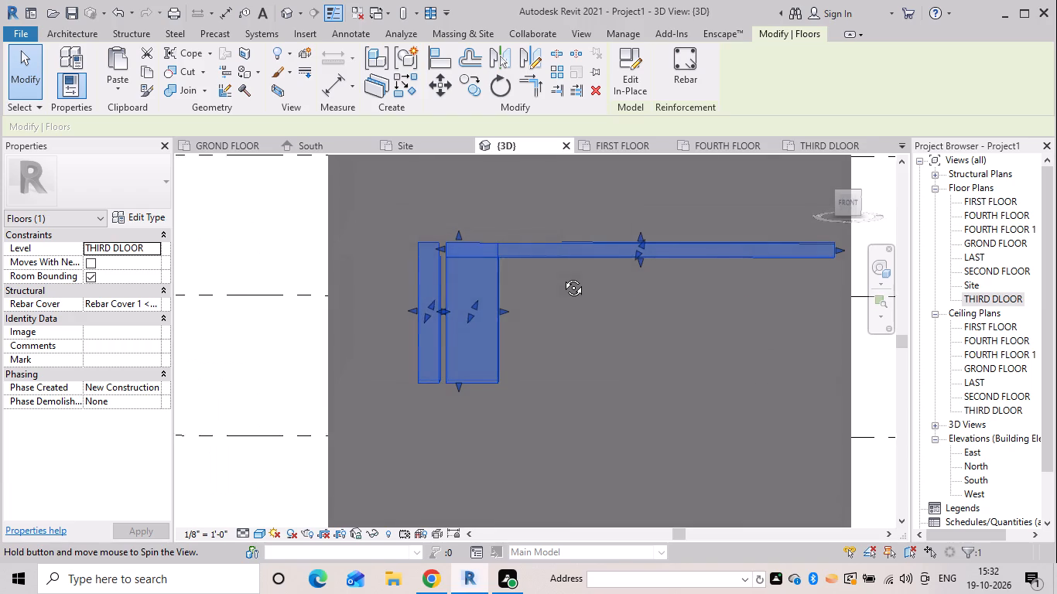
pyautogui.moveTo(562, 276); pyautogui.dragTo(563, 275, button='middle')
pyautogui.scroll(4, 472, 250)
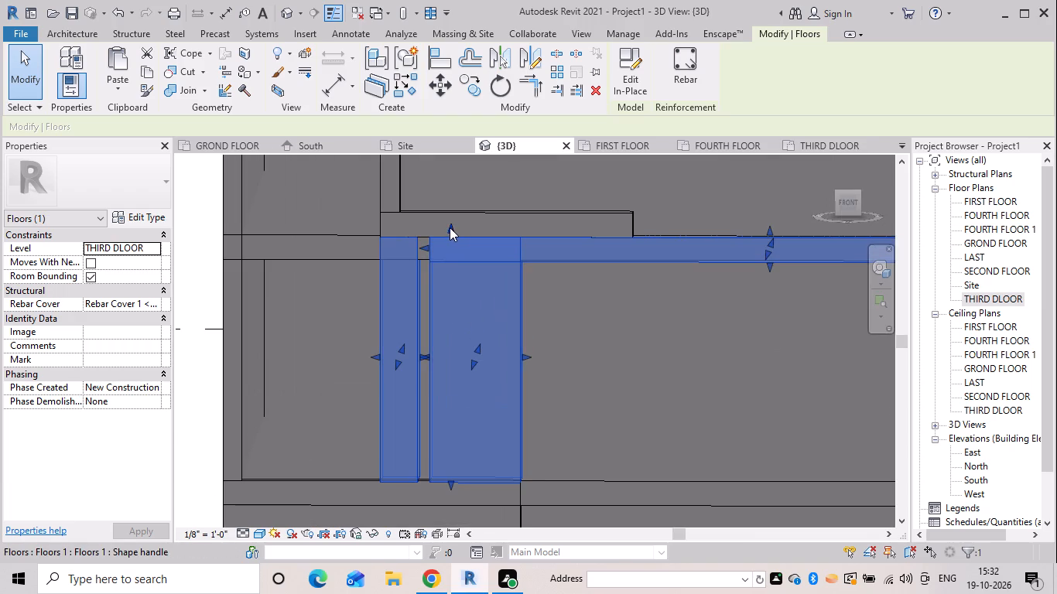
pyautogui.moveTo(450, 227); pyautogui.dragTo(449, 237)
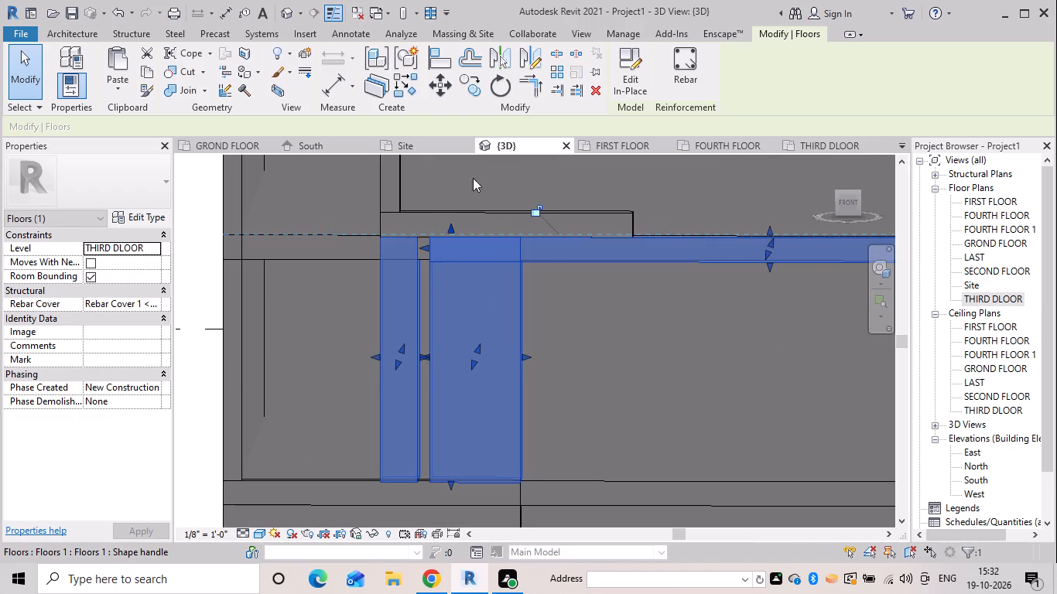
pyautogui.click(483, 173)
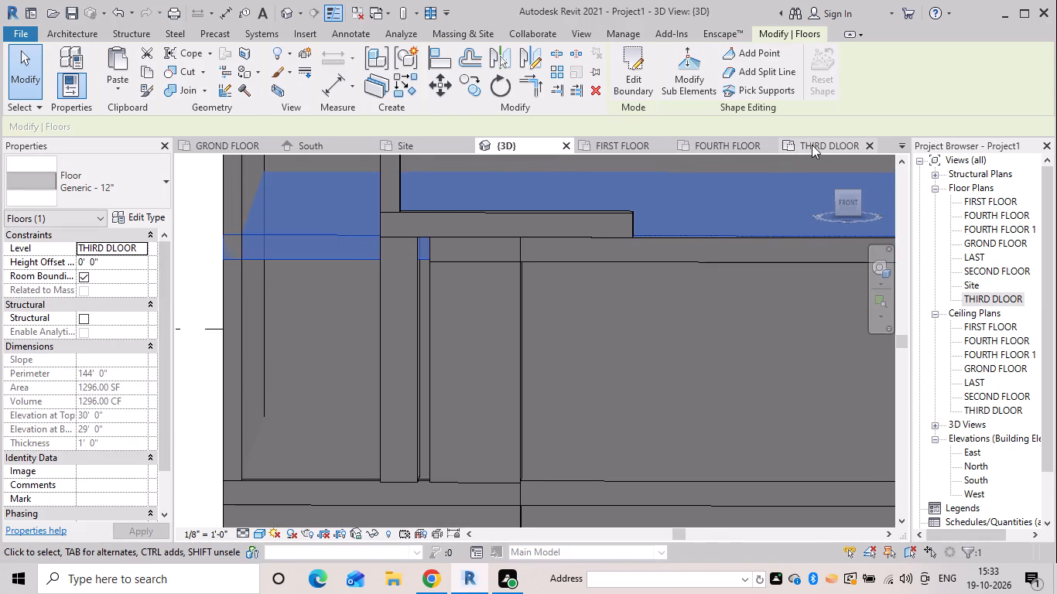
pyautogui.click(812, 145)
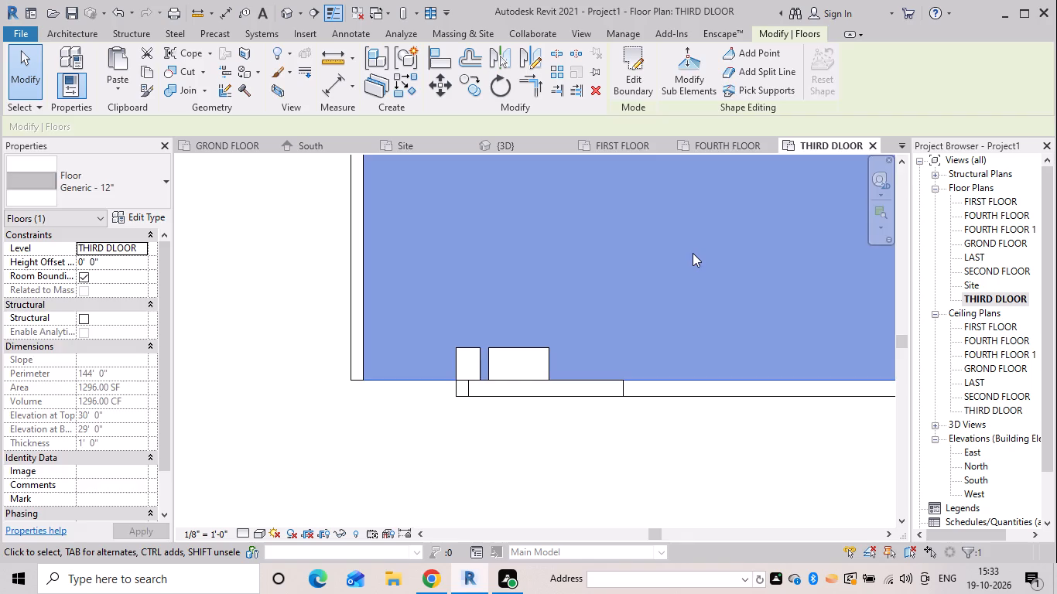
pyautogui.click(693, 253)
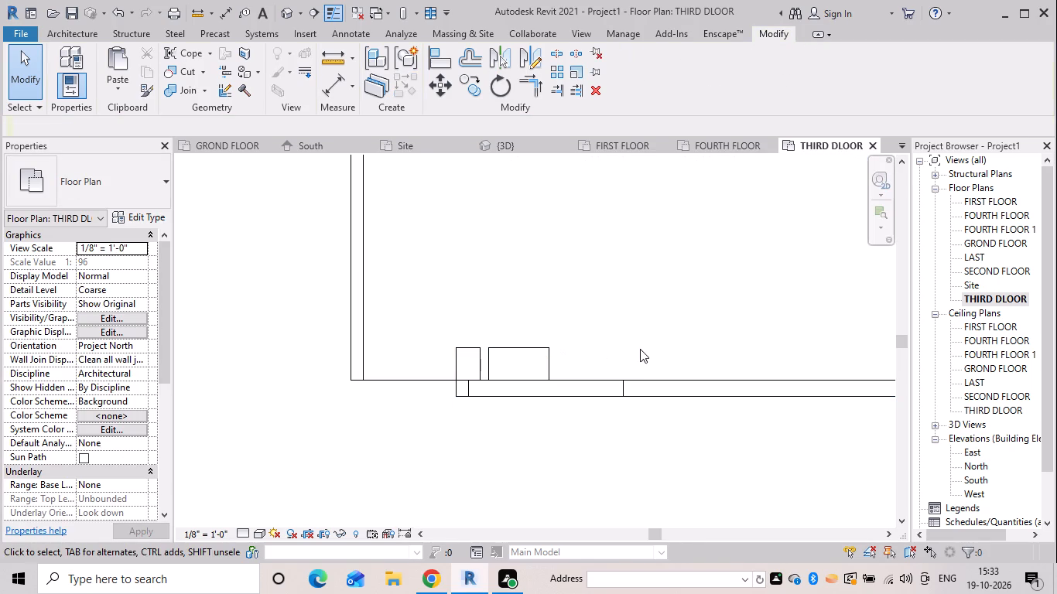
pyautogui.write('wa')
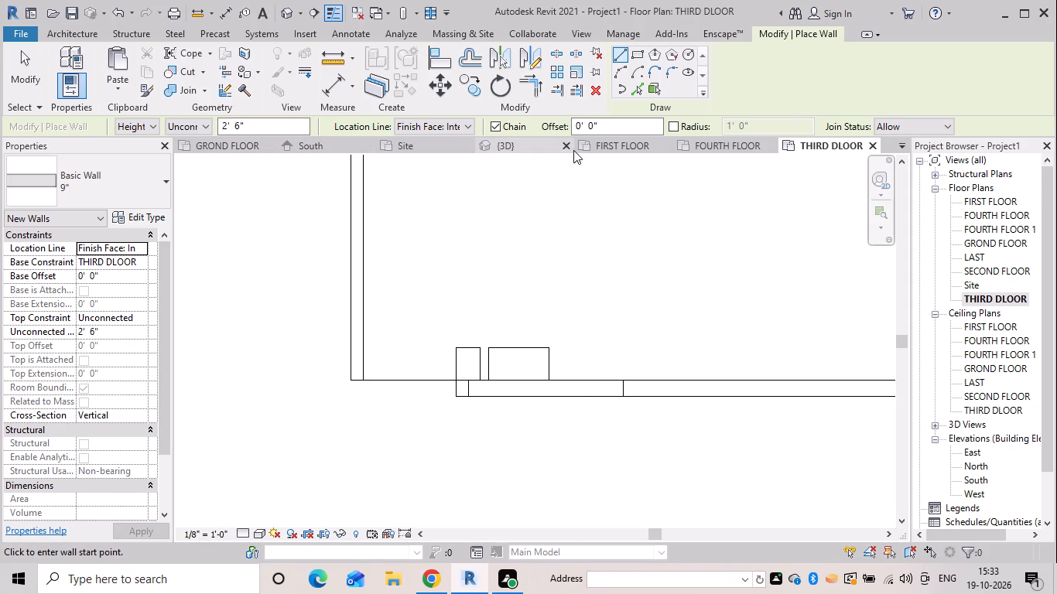
# Start a new in-place model from the 3D view in the Floors category, accepting the suggested name.
pyautogui.moveTo(511, 140); pyautogui.dragTo(517, 147)
pyautogui.click(92, 28)
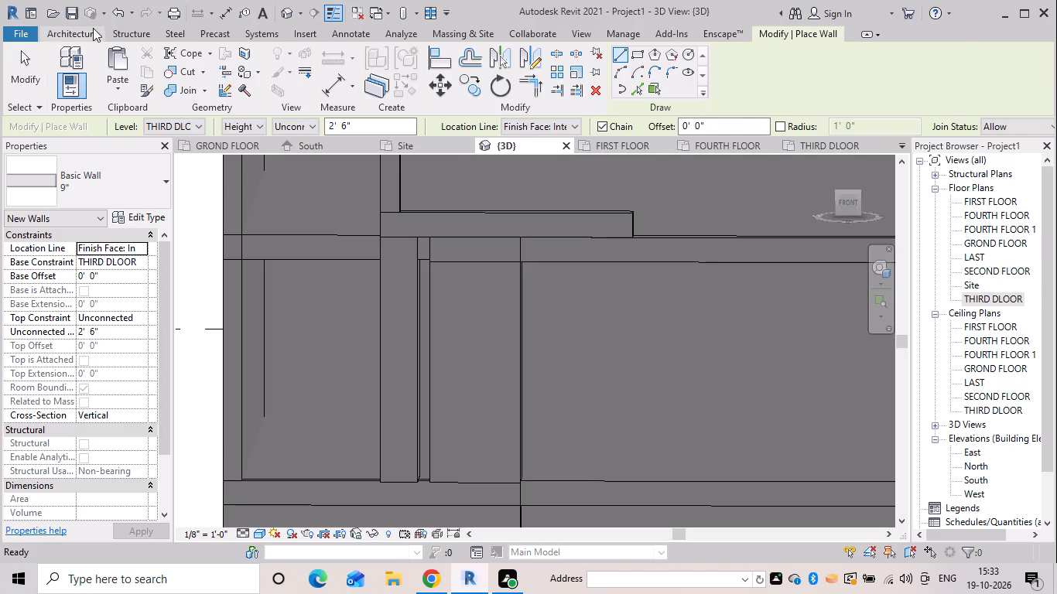
pyautogui.click(211, 90)
pyautogui.moveTo(233, 146); pyautogui.dragTo(240, 148)
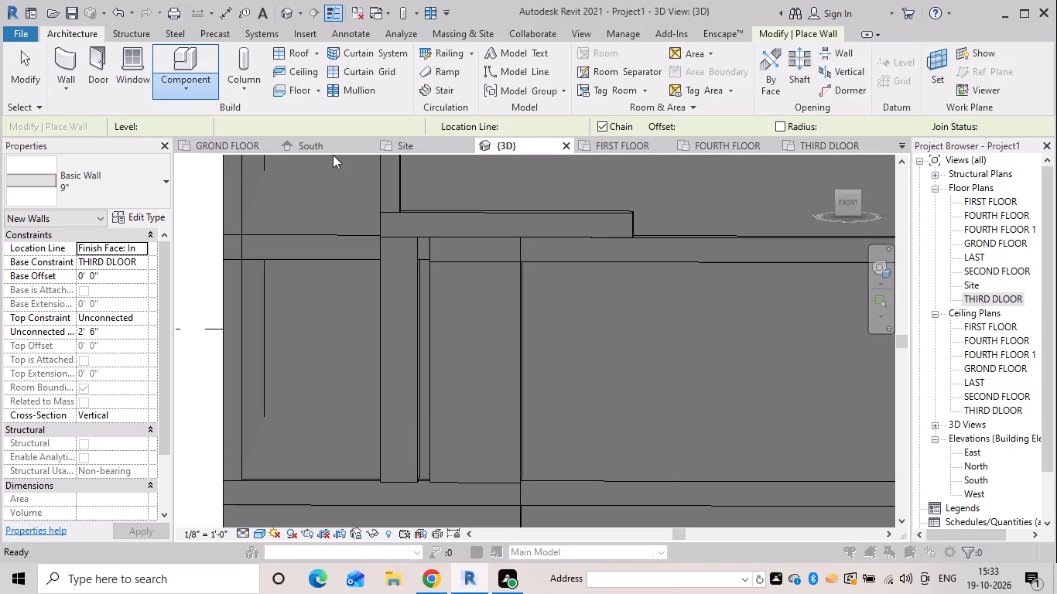
pyautogui.click(443, 192)
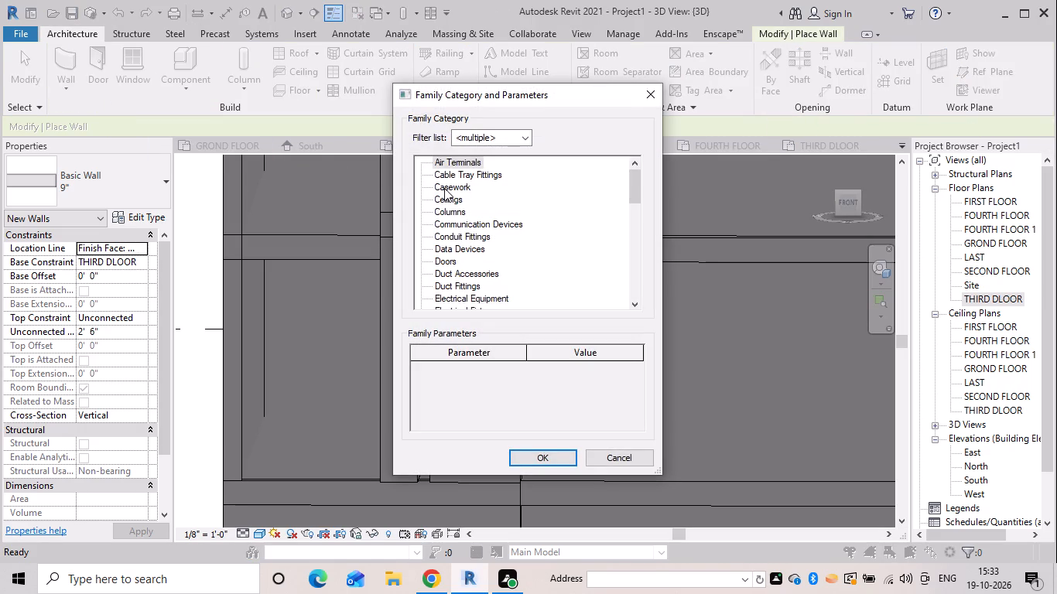
pyautogui.press('f')
pyautogui.click(457, 299)
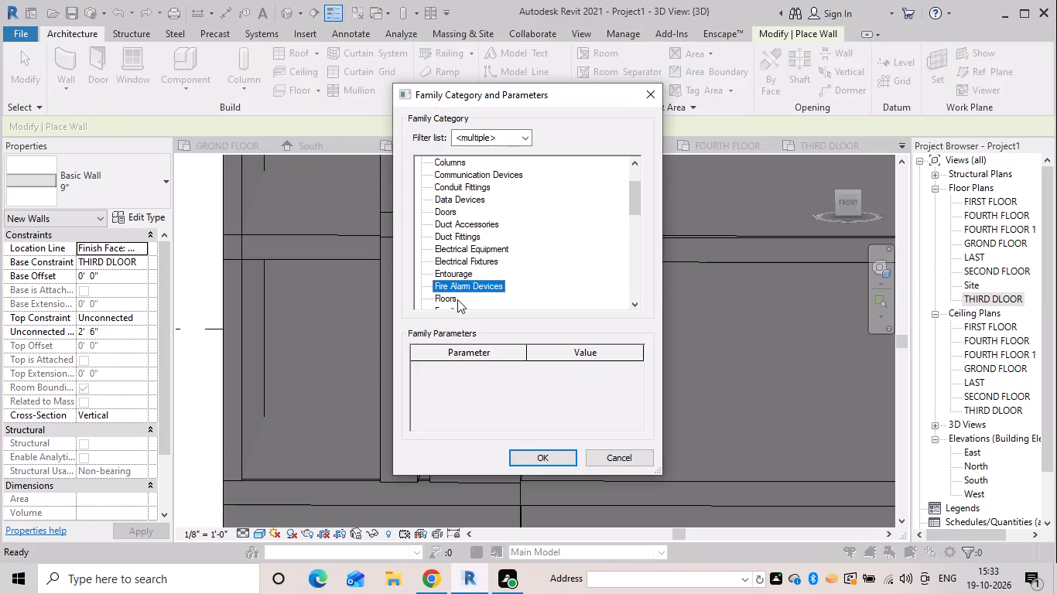
pyautogui.click(452, 295)
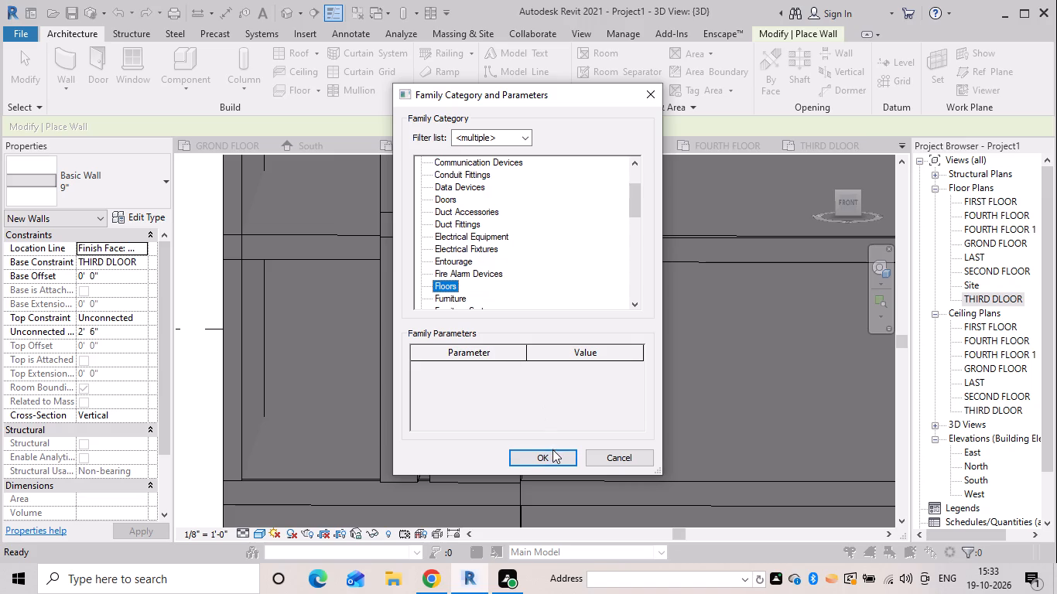
pyautogui.moveTo(554, 450); pyautogui.dragTo(561, 450)
pyautogui.scroll(-4, 579, 387)
pyautogui.click(540, 312)
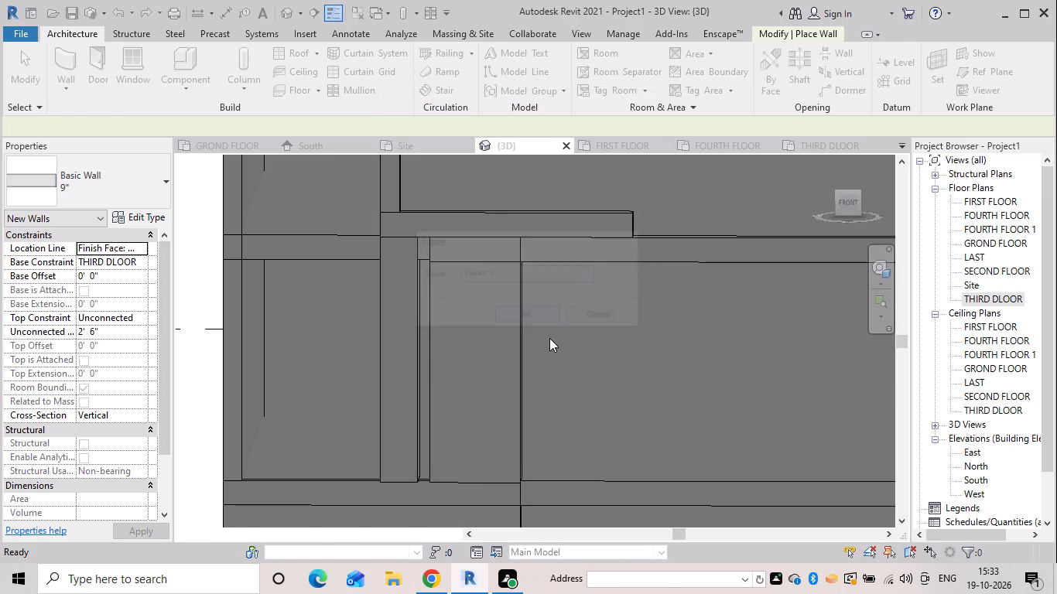
# Begin an extrusion and set its work plane by picking the top face of the third-floor slab.
pyautogui.scroll(-10, 550, 340)
pyautogui.moveTo(557, 352); pyautogui.dragTo(544, 374, button='middle')
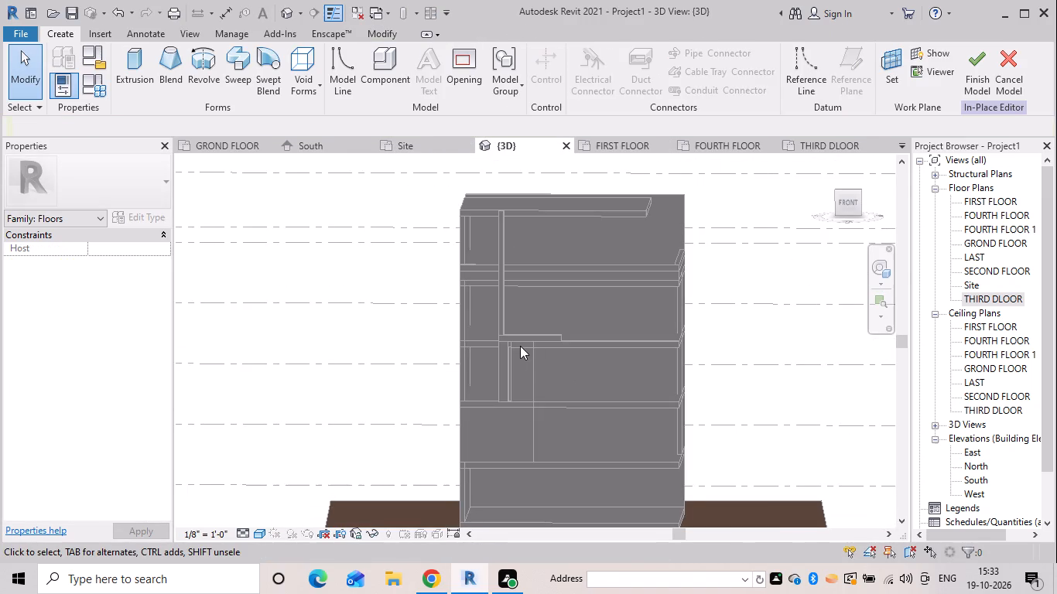
pyautogui.keyDown('shift'); pyautogui.moveTo(546, 345); pyautogui.dragTo(508, 360, button='middle'); pyautogui.keyUp('shift')
pyautogui.scroll(5, 532, 343)
pyautogui.click(119, 46)
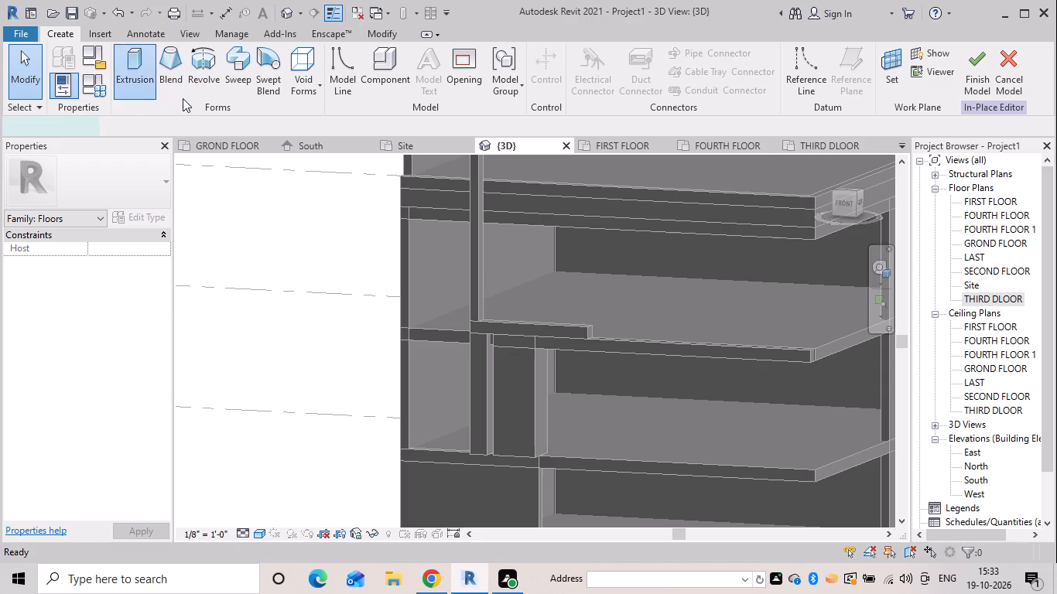
pyautogui.click(676, 77)
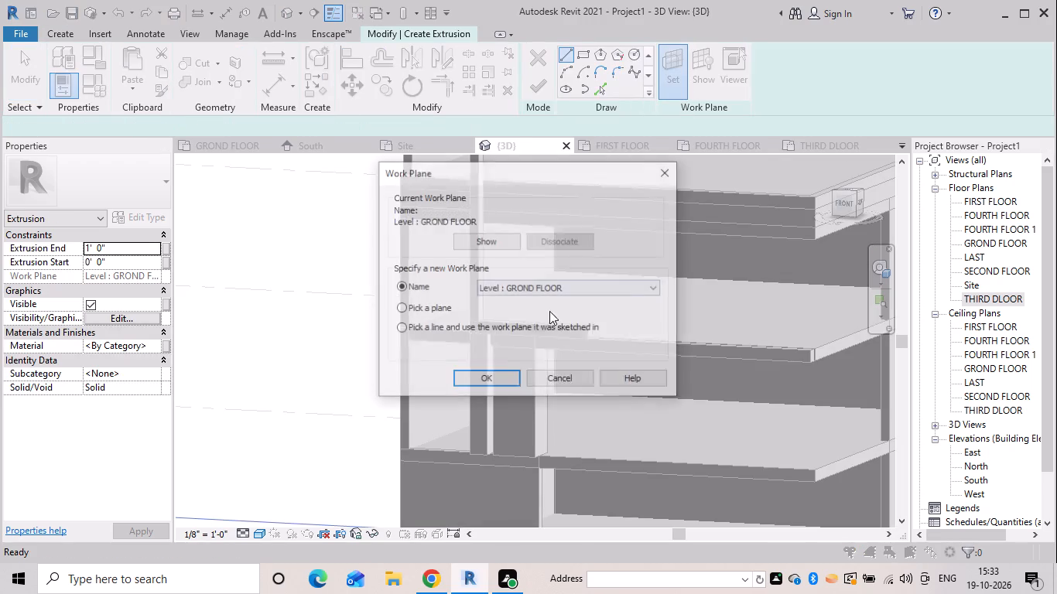
pyautogui.click(437, 305)
pyautogui.click(490, 379)
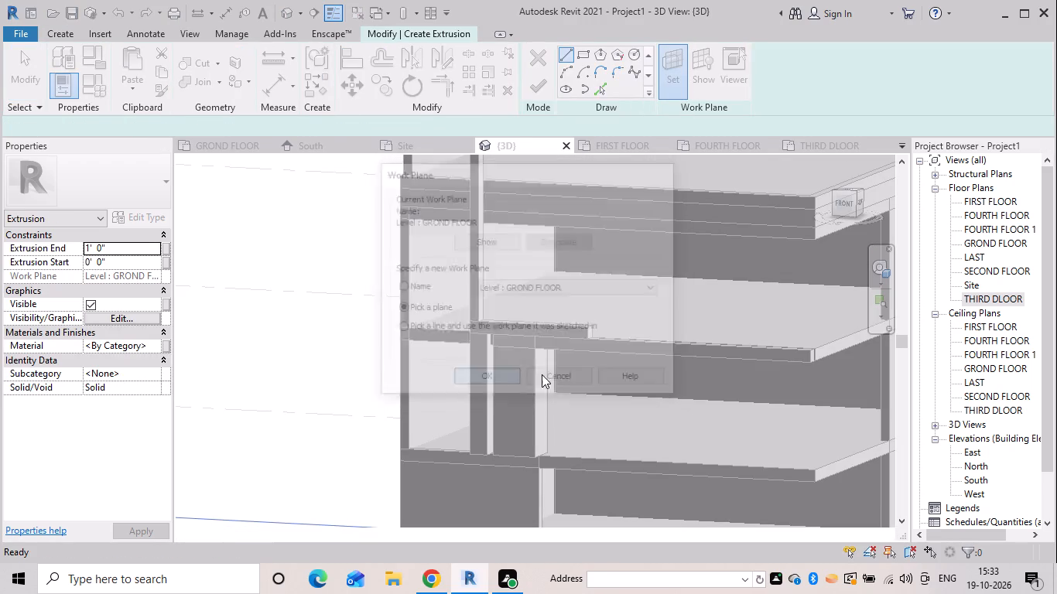
pyautogui.click(667, 336)
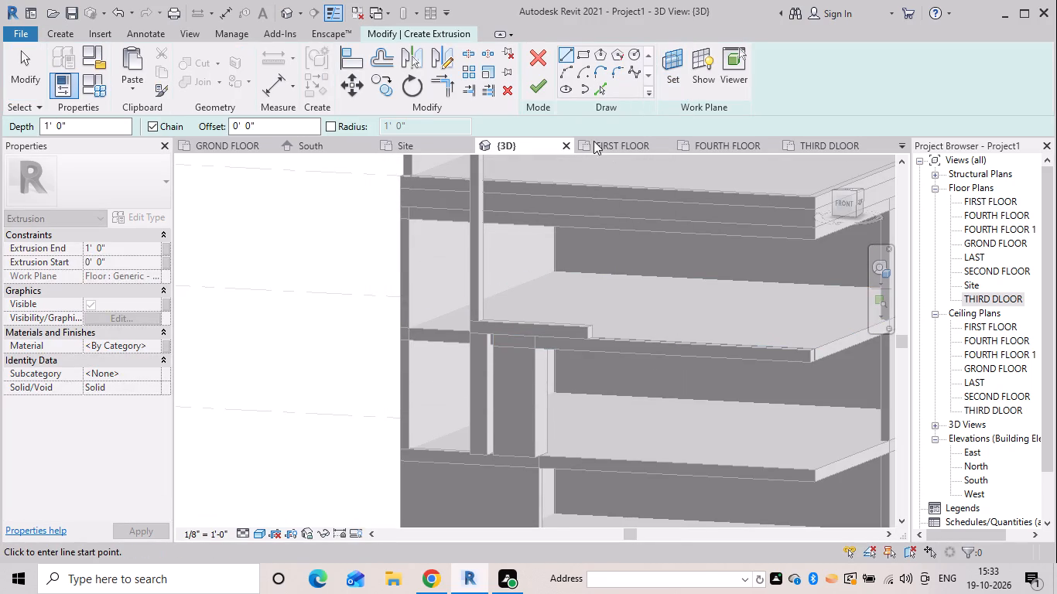
# Sketch a rectangle about 5'-2" by 3'-9" on the third-floor slab, beside the tall front column.
pyautogui.click(588, 57)
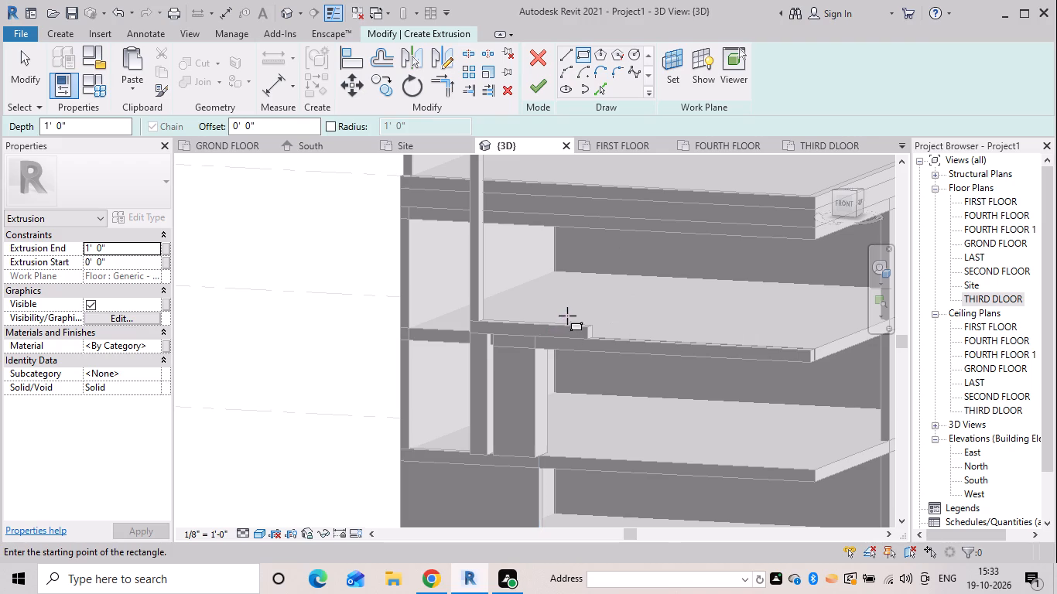
pyautogui.keyDown('shift'); pyautogui.moveTo(567, 319); pyautogui.dragTo(608, 422, button='middle'); pyautogui.keyUp('shift')
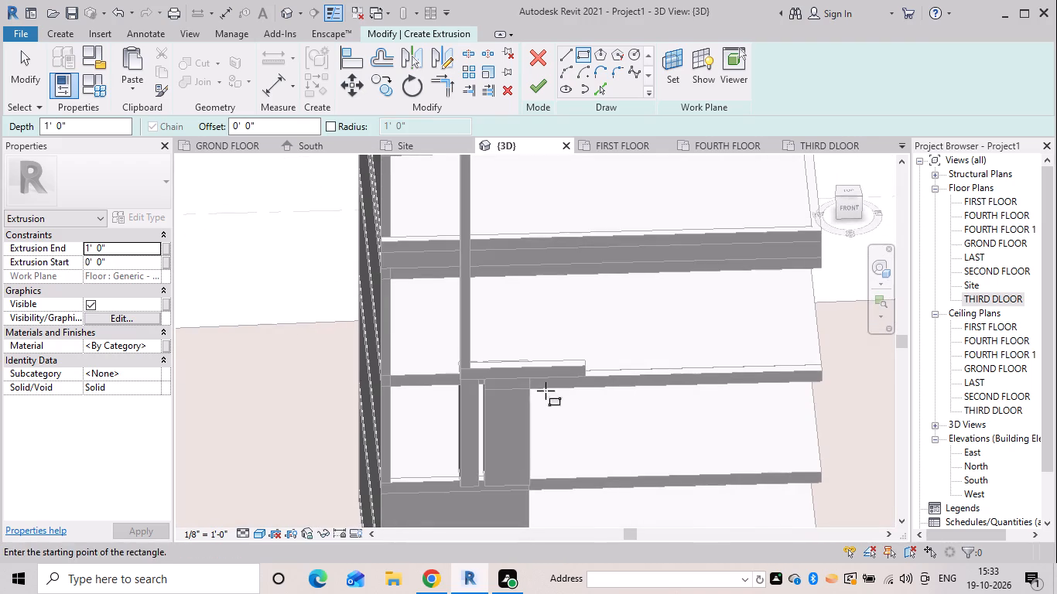
pyautogui.scroll(5, 545, 370)
pyautogui.keyDown('shift'); pyautogui.moveTo(505, 340); pyautogui.dragTo(512, 429, button='middle'); pyautogui.keyUp('shift')
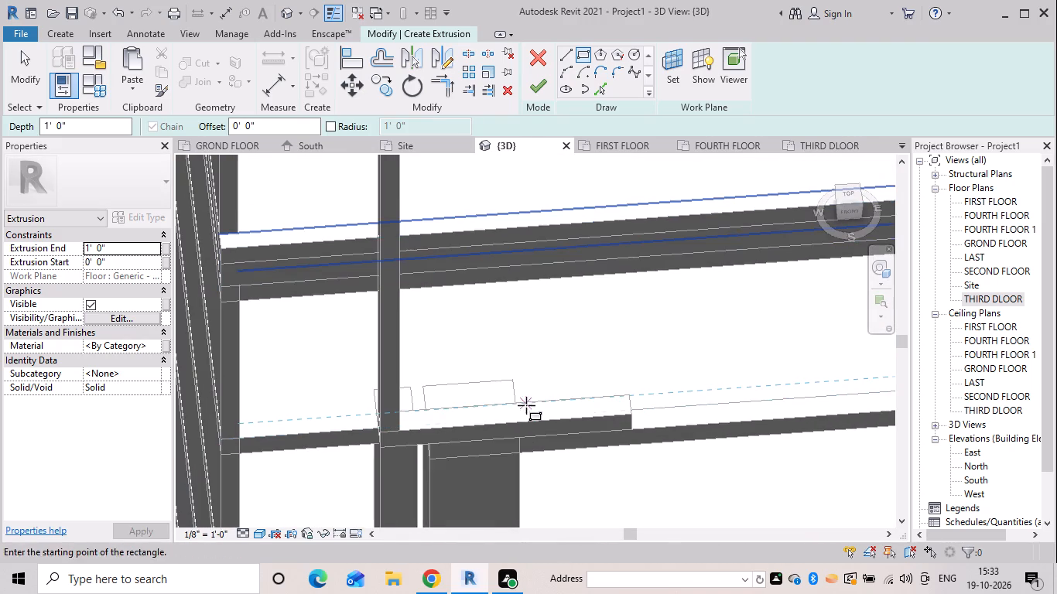
pyautogui.moveTo(516, 401); pyautogui.dragTo(501, 400)
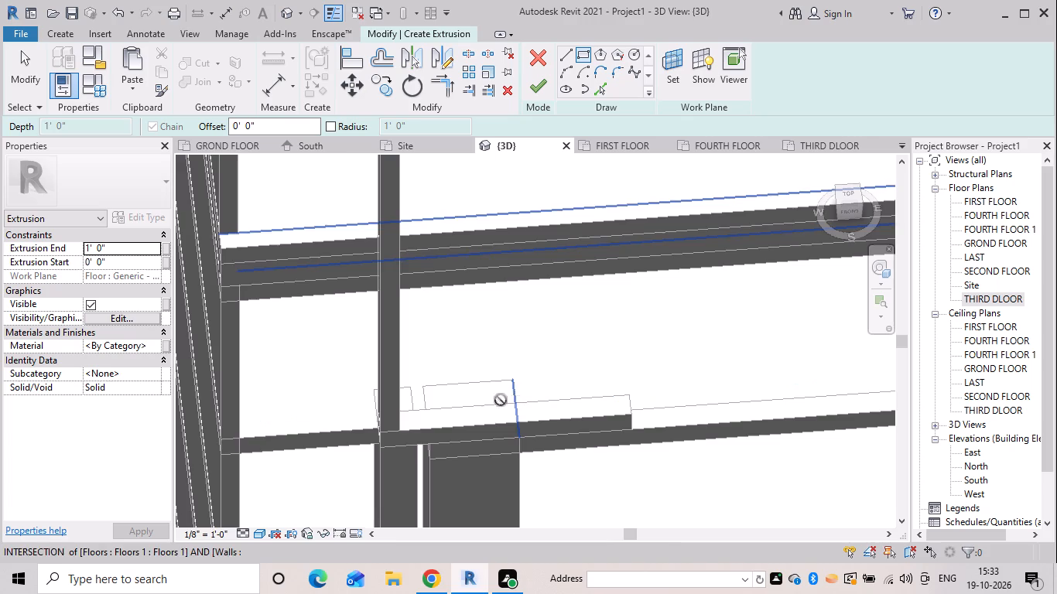
pyautogui.moveTo(501, 400); pyautogui.dragTo(509, 401)
pyautogui.keyDown('shift'); pyautogui.moveTo(455, 374); pyautogui.dragTo(429, 349, button='middle'); pyautogui.keyUp('shift')
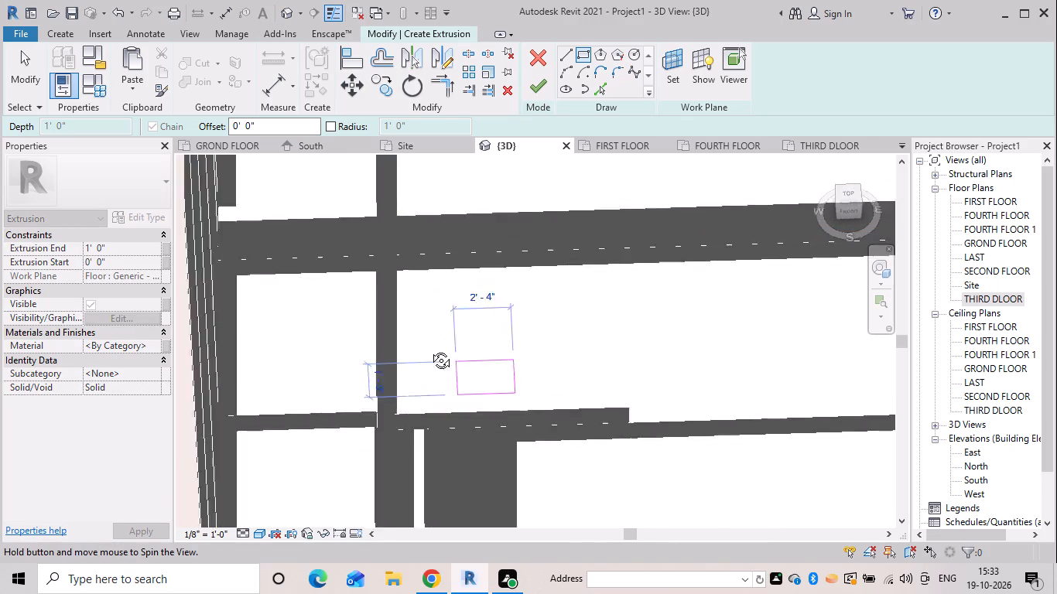
pyautogui.keyDown('shift'); pyautogui.moveTo(429, 349); pyautogui.dragTo(456, 278, button='middle'); pyautogui.keyUp('shift')
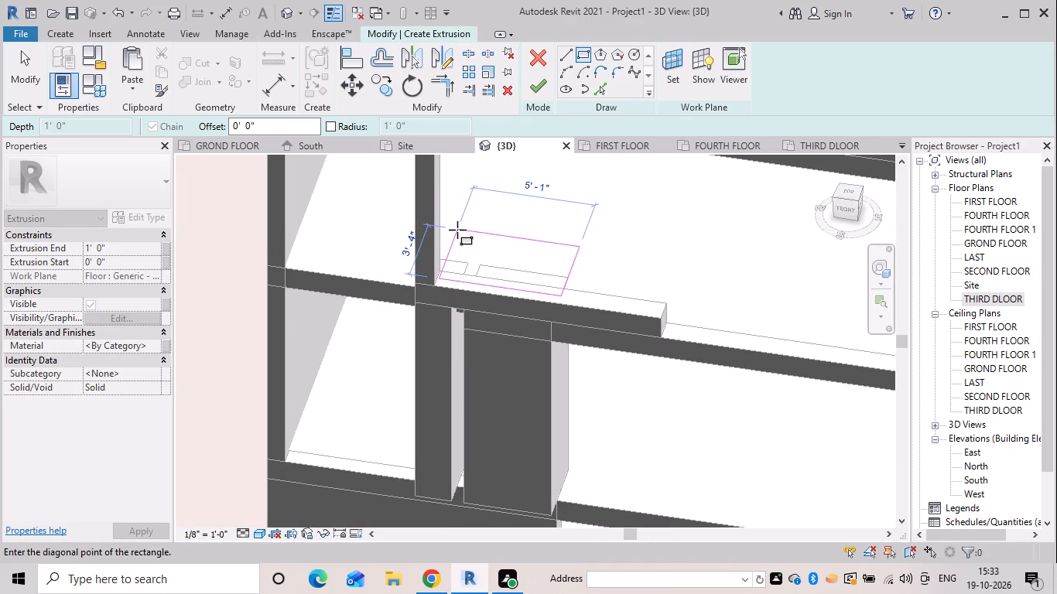
pyautogui.click(458, 223)
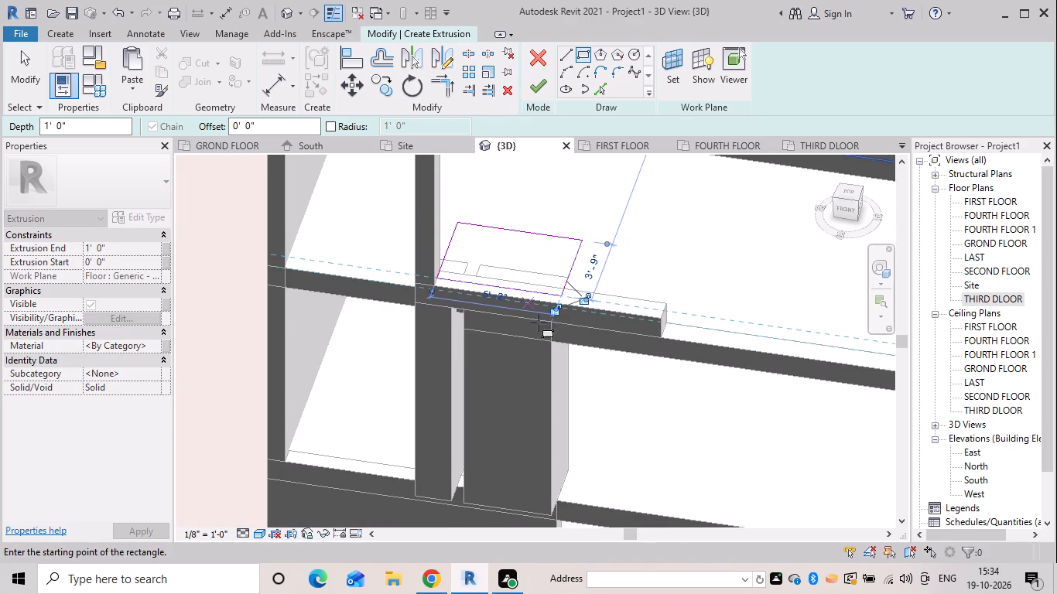
pyautogui.press('`')
pyautogui.press('Escape')
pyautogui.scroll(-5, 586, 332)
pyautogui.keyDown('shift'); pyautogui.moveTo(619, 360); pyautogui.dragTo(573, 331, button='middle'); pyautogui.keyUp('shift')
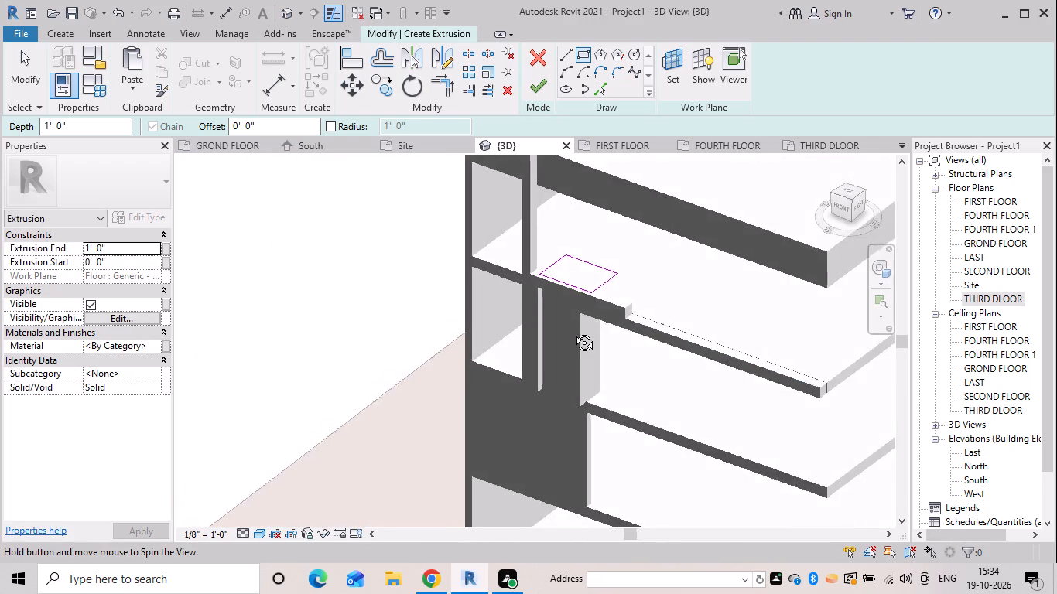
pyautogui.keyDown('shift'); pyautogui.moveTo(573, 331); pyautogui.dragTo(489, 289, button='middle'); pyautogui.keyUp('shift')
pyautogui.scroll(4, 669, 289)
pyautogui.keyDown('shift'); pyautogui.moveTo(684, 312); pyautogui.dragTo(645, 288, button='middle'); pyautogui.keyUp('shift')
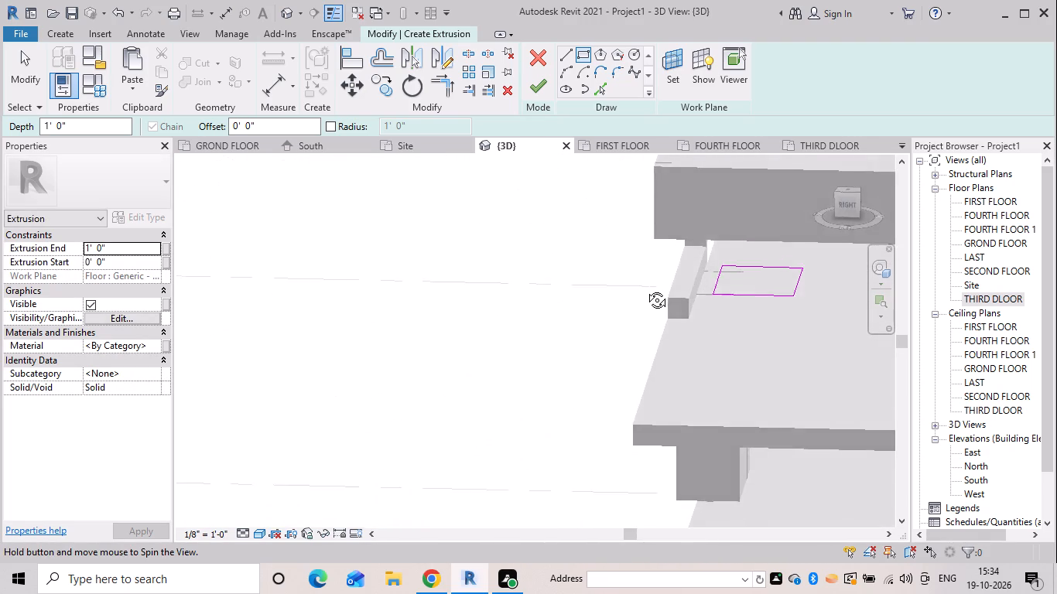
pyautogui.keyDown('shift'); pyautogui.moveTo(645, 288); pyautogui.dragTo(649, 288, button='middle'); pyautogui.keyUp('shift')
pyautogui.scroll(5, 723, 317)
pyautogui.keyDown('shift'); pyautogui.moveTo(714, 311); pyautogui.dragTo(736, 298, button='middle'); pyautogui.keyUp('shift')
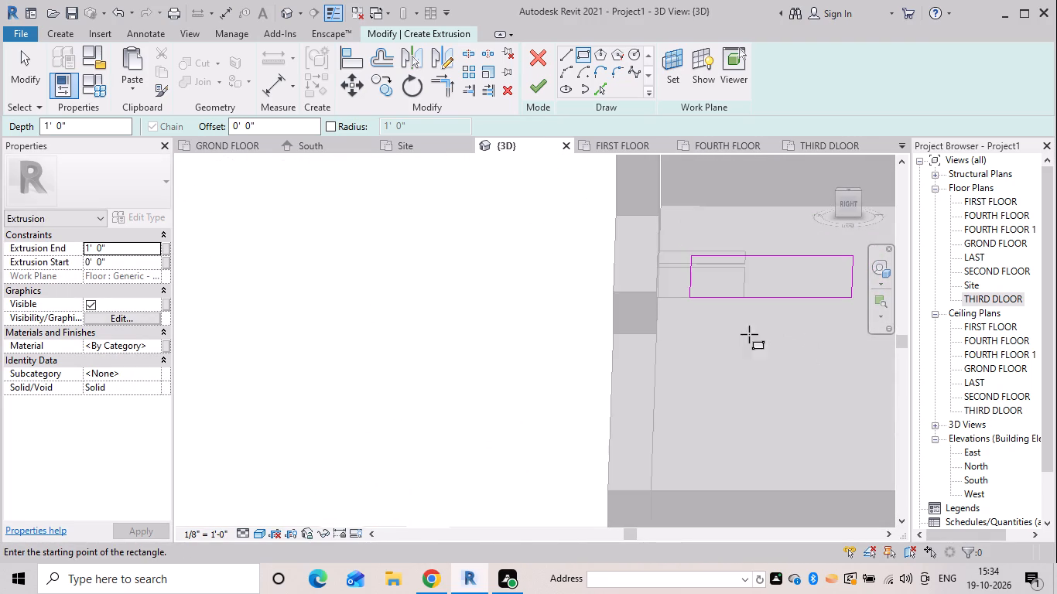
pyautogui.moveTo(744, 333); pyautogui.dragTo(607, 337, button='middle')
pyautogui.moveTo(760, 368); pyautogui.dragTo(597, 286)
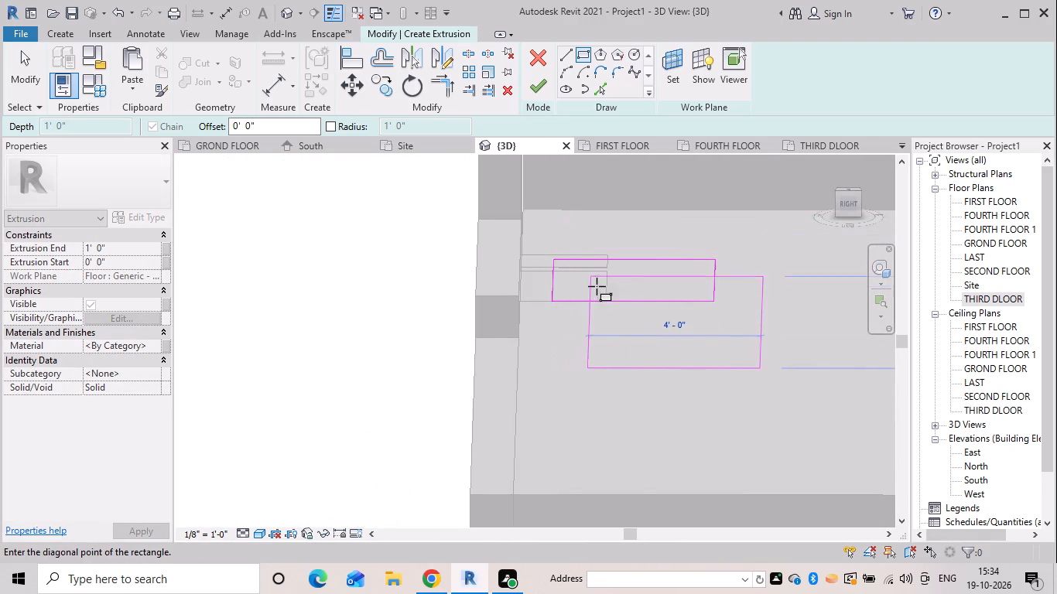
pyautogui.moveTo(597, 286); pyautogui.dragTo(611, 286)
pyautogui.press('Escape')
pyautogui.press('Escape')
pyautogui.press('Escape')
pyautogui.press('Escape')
# Select the whole rectangle sketch and nudge it forward until its front line meets the back of the raised slab-edge piece.
pyautogui.moveTo(744, 347); pyautogui.dragTo(515, 225)
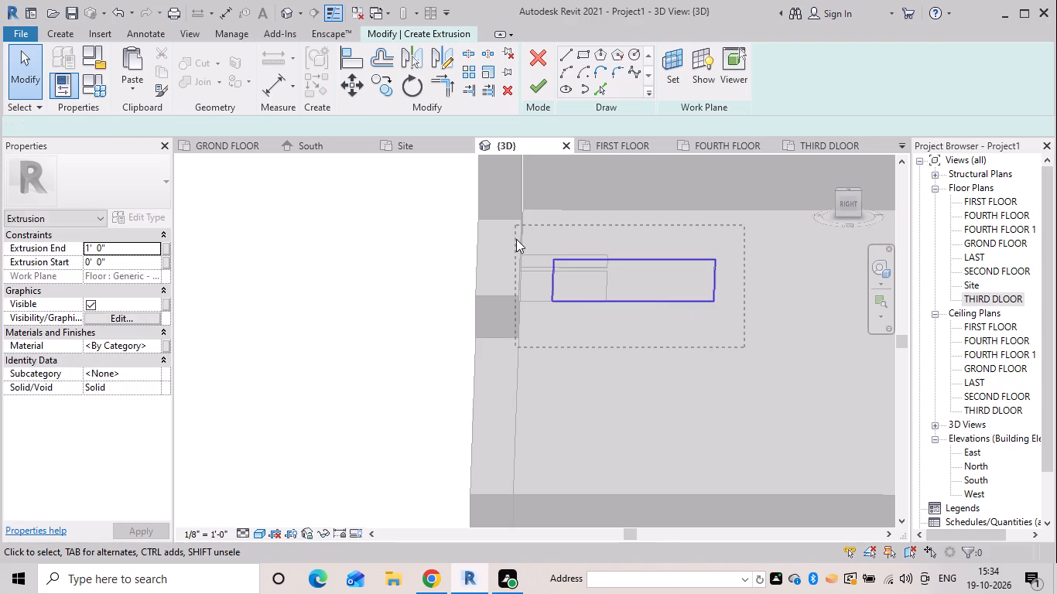
pyautogui.press('Left')
pyautogui.press('Left')
pyautogui.press('Left')
pyautogui.press('Left')
pyautogui.press('Left')
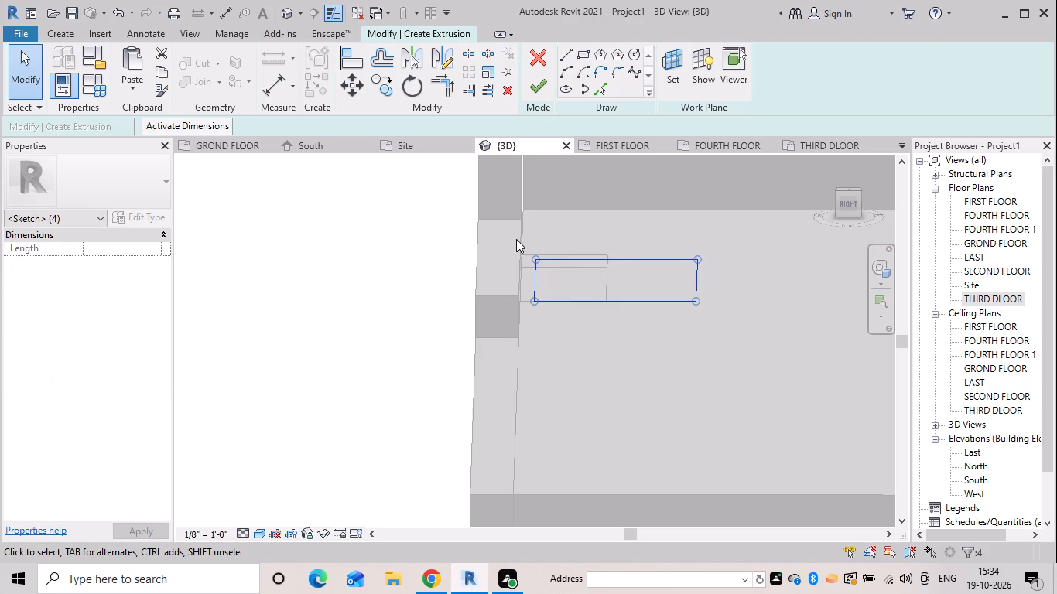
pyautogui.press('Left')
pyautogui.press('Left')
pyautogui.press('Left')
pyautogui.press('Left')
pyautogui.moveTo(467, 233); pyautogui.dragTo(469, 241)
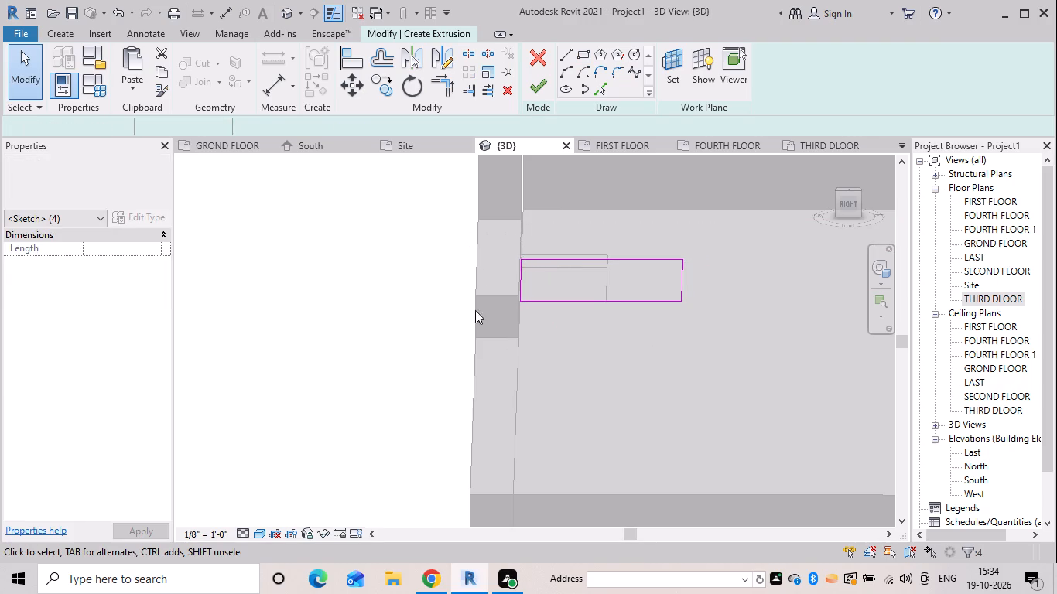
# Nudge only the rectangle's front line back to about the outline of the front panels below the slab.
pyautogui.keyDown('shift'); pyautogui.moveTo(443, 309); pyautogui.dragTo(623, 310, button='middle'); pyautogui.keyUp('shift')
pyautogui.scroll(-6, 371, 312)
pyautogui.moveTo(386, 309); pyautogui.dragTo(607, 261, button='middle')
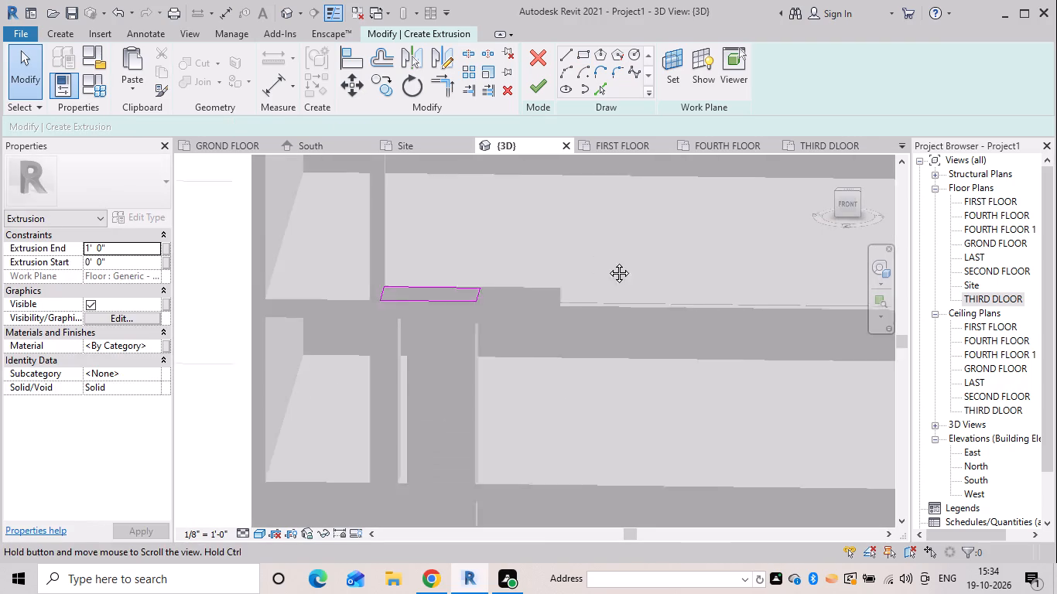
pyautogui.moveTo(607, 261); pyautogui.dragTo(611, 259, button='middle')
pyautogui.keyDown('shift'); pyautogui.moveTo(529, 267); pyautogui.dragTo(480, 413, button='middle'); pyautogui.keyUp('shift')
pyautogui.scroll(1, 480, 411)
pyautogui.keyDown('shift'); pyautogui.moveTo(480, 413); pyautogui.dragTo(481, 407, button='middle'); pyautogui.keyUp('shift')
pyautogui.scroll(5, 537, 234)
pyautogui.keyDown('shift'); pyautogui.moveTo(567, 254); pyautogui.dragTo(489, 239, button='middle'); pyautogui.keyUp('shift')
pyautogui.scroll(-2, 536, 228)
pyautogui.moveTo(536, 229); pyautogui.dragTo(356, 456, button='middle')
pyautogui.scroll(1, 382, 418)
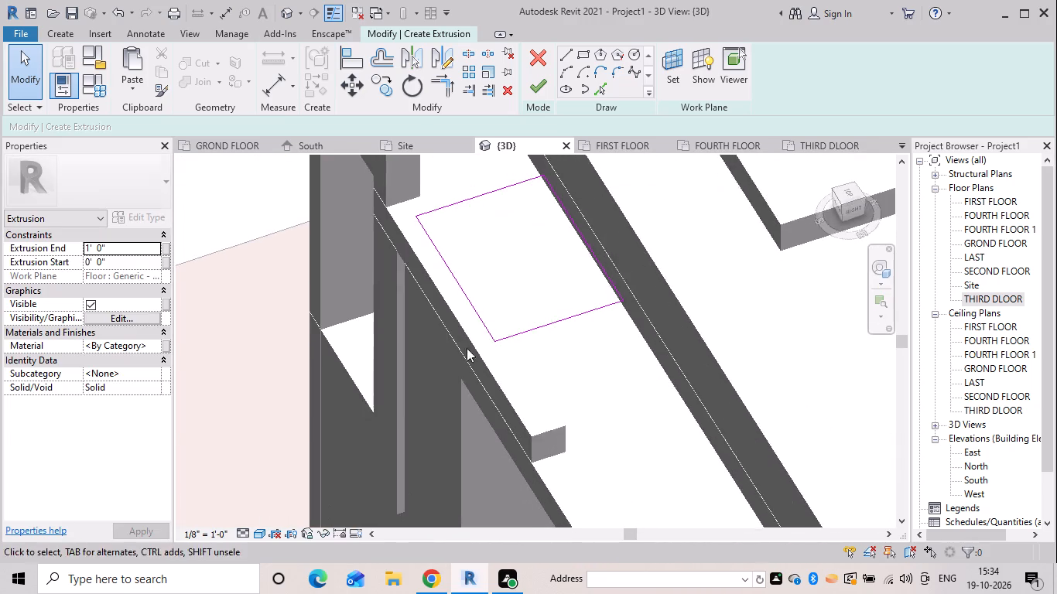
pyautogui.scroll(9, 477, 322)
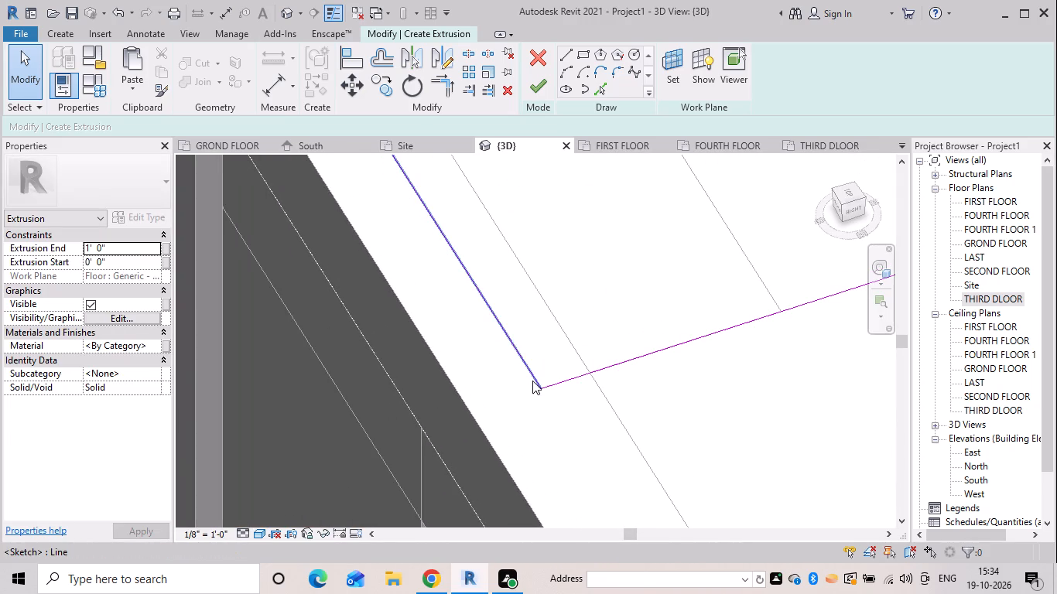
pyautogui.click(532, 381)
pyautogui.press('Right')
pyautogui.press('Right')
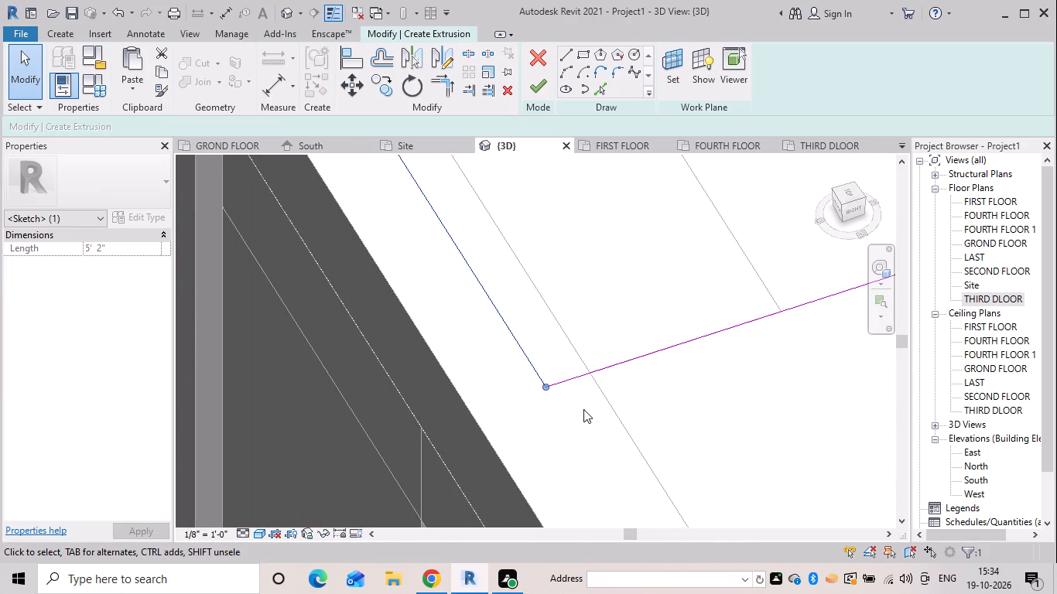
pyautogui.press('Right')
pyautogui.press('Right')
pyautogui.press('Right')
pyautogui.press('Right')
pyautogui.press('Right')
pyautogui.press('Right')
pyautogui.press('Right')
pyautogui.press('Right')
pyautogui.press('Right')
pyautogui.press('Right')
pyautogui.press('Right')
pyautogui.press('Right')
pyautogui.press('Right')
pyautogui.press('Right')
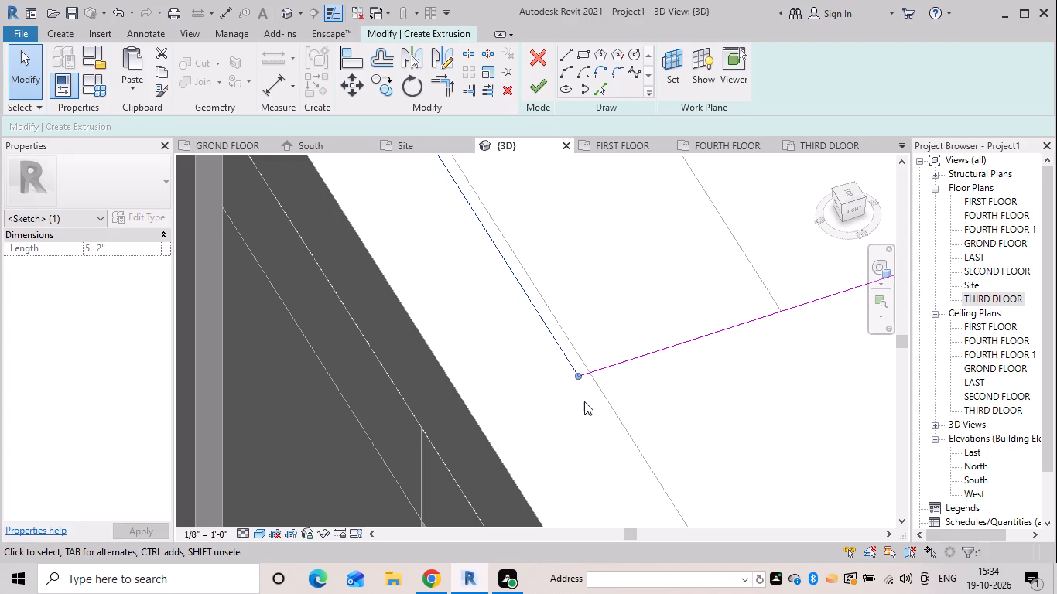
pyautogui.press('Right')
pyautogui.press('Right')
pyautogui.press('Right')
pyautogui.press('Right')
pyautogui.press('Right')
pyautogui.press('Right')
pyautogui.click(671, 410)
# Finish the rectangle sketch as a solid extrusion with a depth of 1' 0".
pyautogui.scroll(-5, 669, 408)
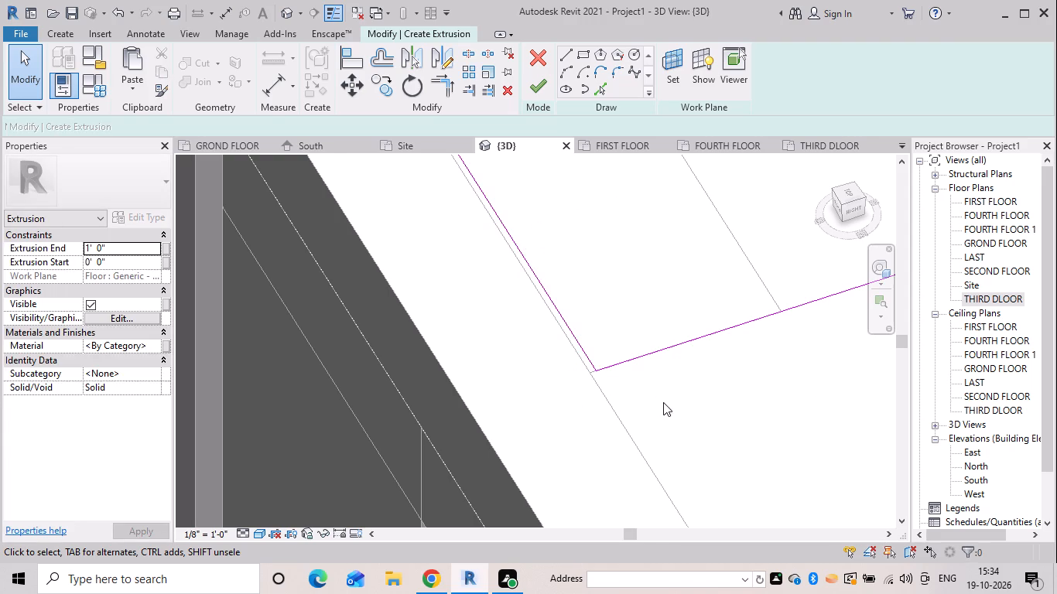
pyautogui.scroll(-8, 663, 402)
pyautogui.moveTo(633, 400); pyautogui.dragTo(592, 470, button='middle')
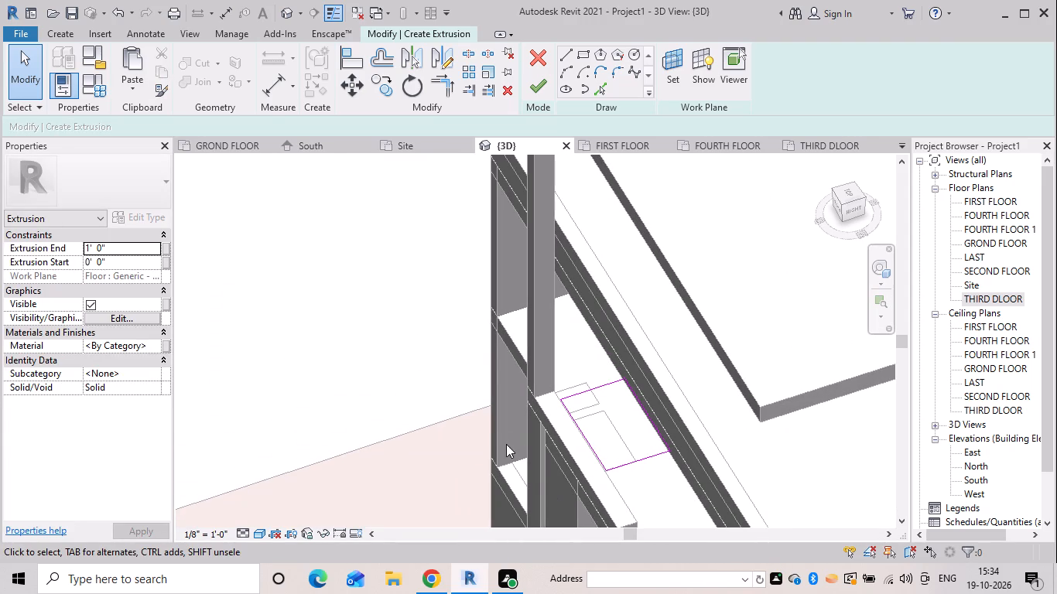
pyautogui.keyDown('shift'); pyautogui.moveTo(507, 441); pyautogui.dragTo(579, 343, button='middle'); pyautogui.keyUp('shift')
pyautogui.scroll(-2, 606, 392)
pyautogui.keyDown('shift'); pyautogui.moveTo(609, 407); pyautogui.dragTo(675, 317, button='middle'); pyautogui.keyUp('shift')
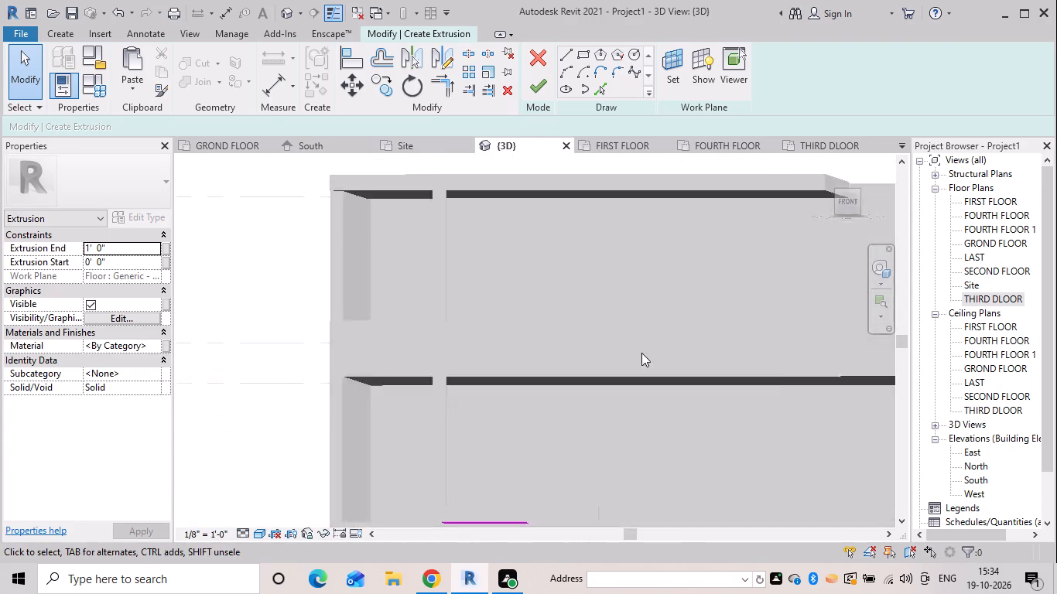
pyautogui.scroll(-3, 608, 370)
pyautogui.moveTo(608, 360); pyautogui.dragTo(631, 292, button='middle')
pyautogui.keyDown('shift'); pyautogui.moveTo(629, 316); pyautogui.dragTo(646, 402, button='middle'); pyautogui.keyUp('shift')
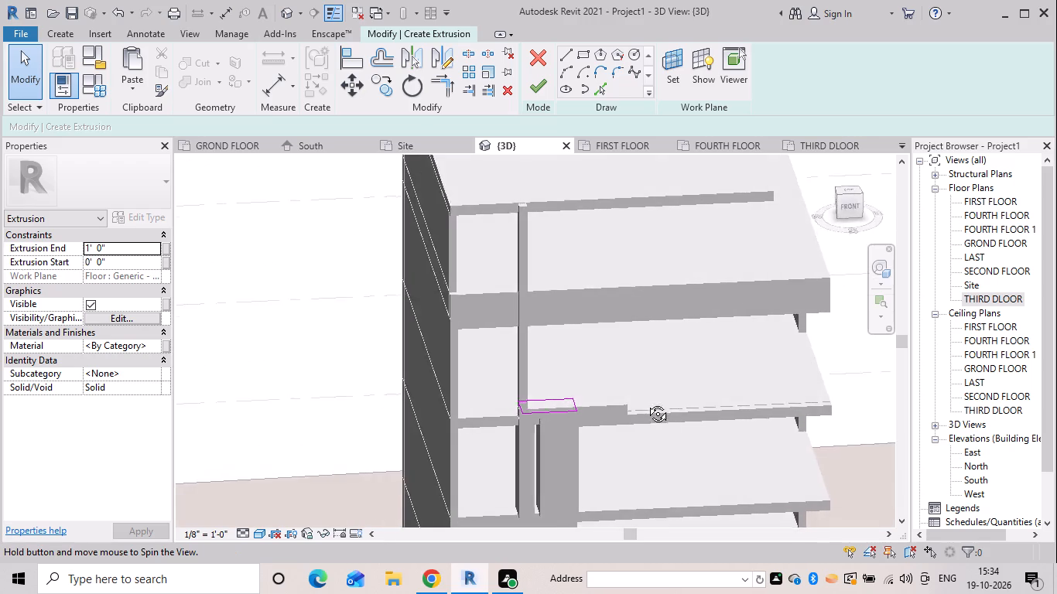
pyautogui.keyDown('shift'); pyautogui.moveTo(646, 402); pyautogui.dragTo(638, 394, button='middle'); pyautogui.keyUp('shift')
pyautogui.click(542, 93)
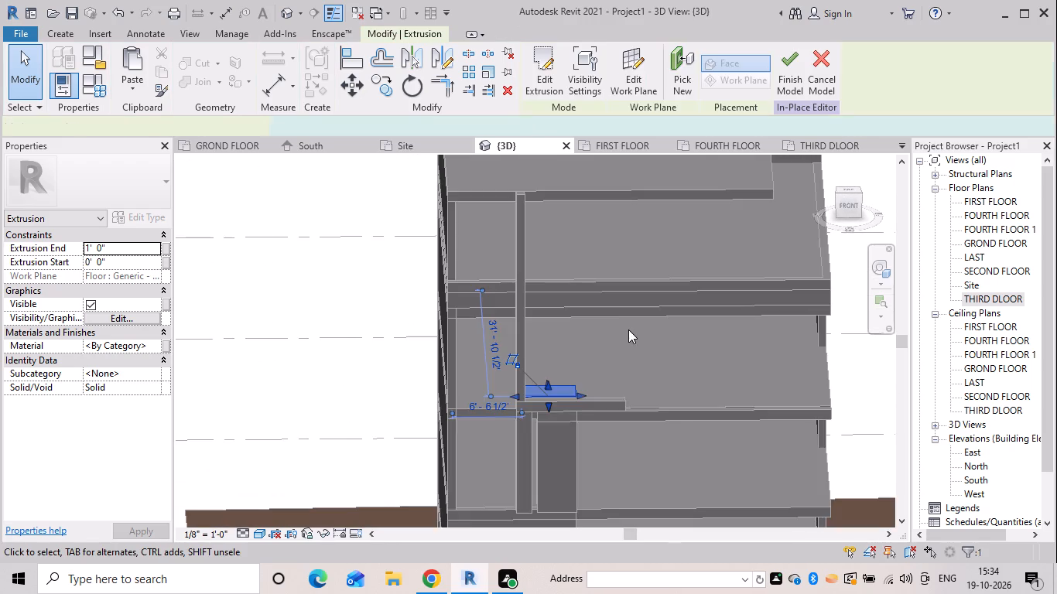
# Stretch the extrusion's top face up to the roof slab, giving it a depth of 20' 6".
pyautogui.scroll(-2, 628, 343)
pyautogui.keyDown('shift'); pyautogui.moveTo(617, 357); pyautogui.dragTo(614, 303, button='middle'); pyautogui.keyUp('shift')
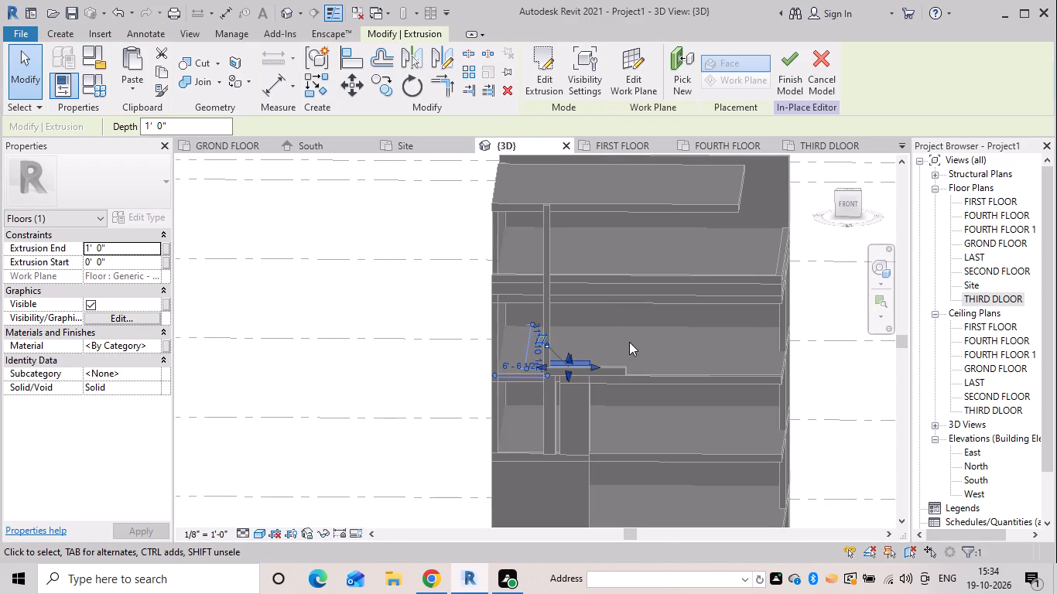
pyautogui.scroll(-1, 604, 347)
pyautogui.moveTo(573, 354); pyautogui.dragTo(574, 284)
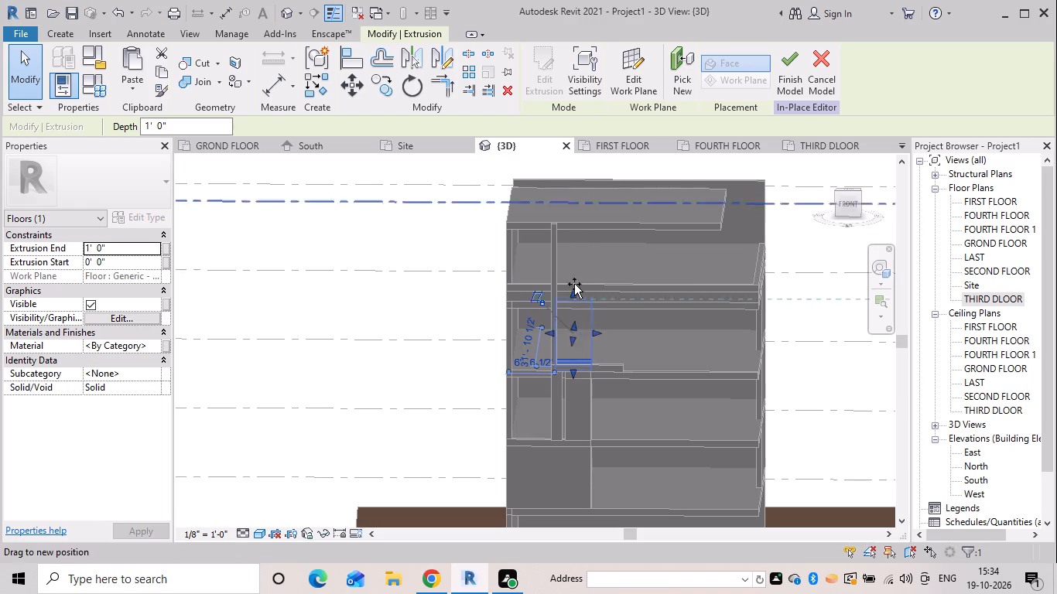
pyautogui.moveTo(574, 284); pyautogui.dragTo(572, 231)
pyautogui.click(646, 261)
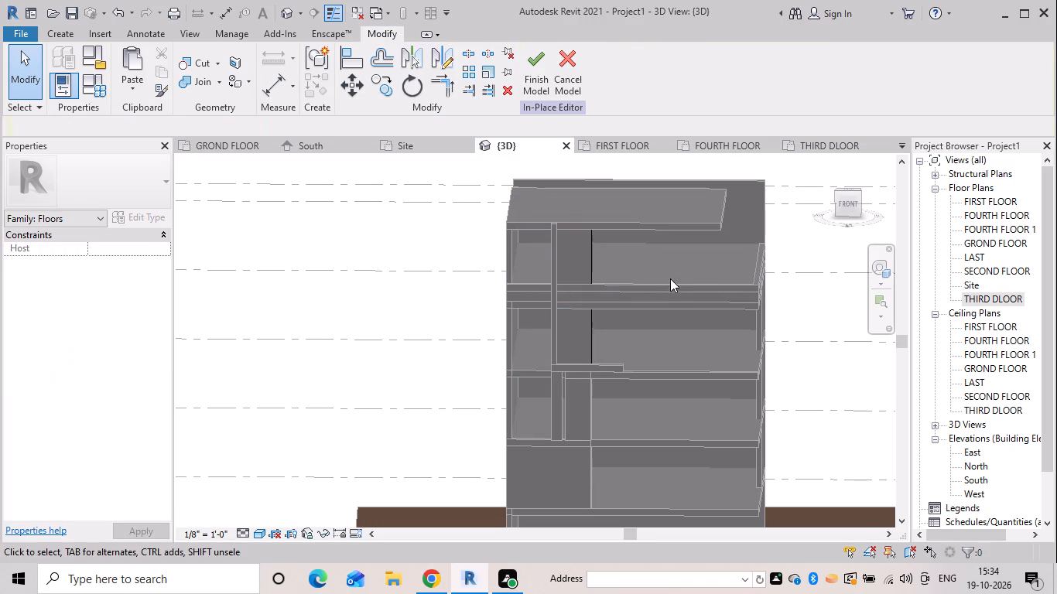
# Stretch the tall extrusion's rear face farther back into the building.
pyautogui.keyDown('shift'); pyautogui.moveTo(652, 259); pyautogui.dragTo(609, 254, button='middle'); pyautogui.keyUp('shift')
pyautogui.moveTo(587, 257); pyautogui.dragTo(597, 262)
pyautogui.keyDown('shift'); pyautogui.moveTo(611, 269); pyautogui.dragTo(590, 269, button='middle'); pyautogui.keyUp('shift')
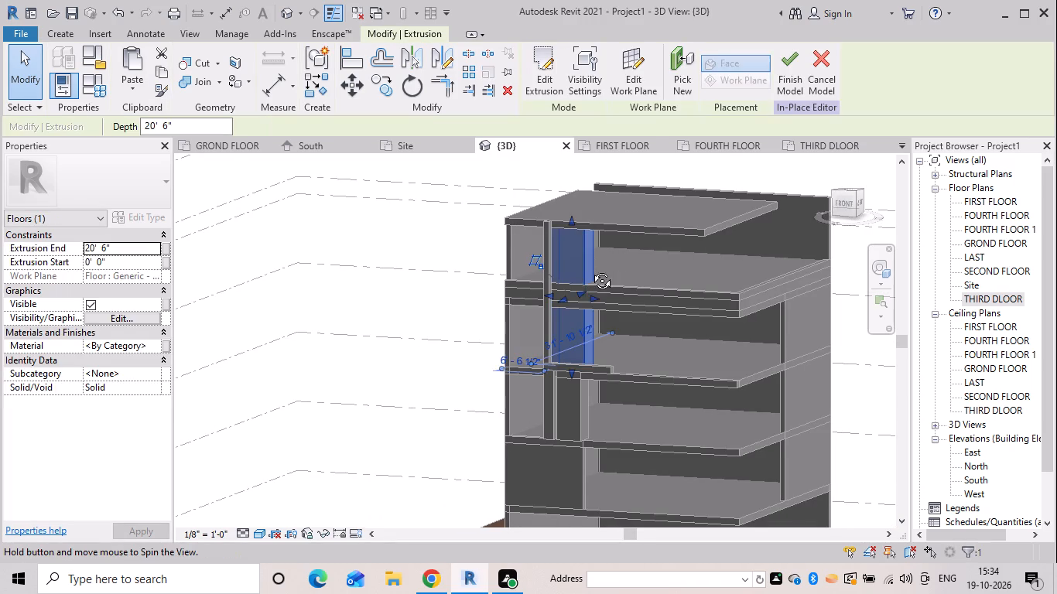
pyautogui.keyDown('shift'); pyautogui.moveTo(590, 269); pyautogui.dragTo(579, 269, button='middle'); pyautogui.keyUp('shift')
pyautogui.moveTo(580, 297); pyautogui.dragTo(605, 293)
pyautogui.press('Escape')
pyautogui.scroll(3, 576, 257)
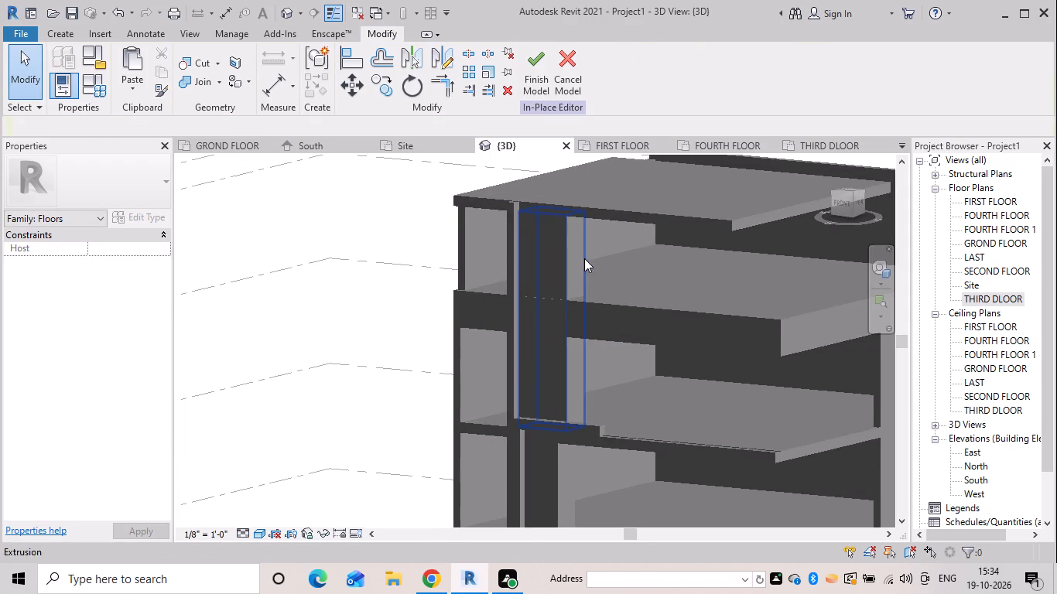
pyautogui.click(574, 274)
pyautogui.click(572, 280)
pyautogui.scroll(7, 580, 285)
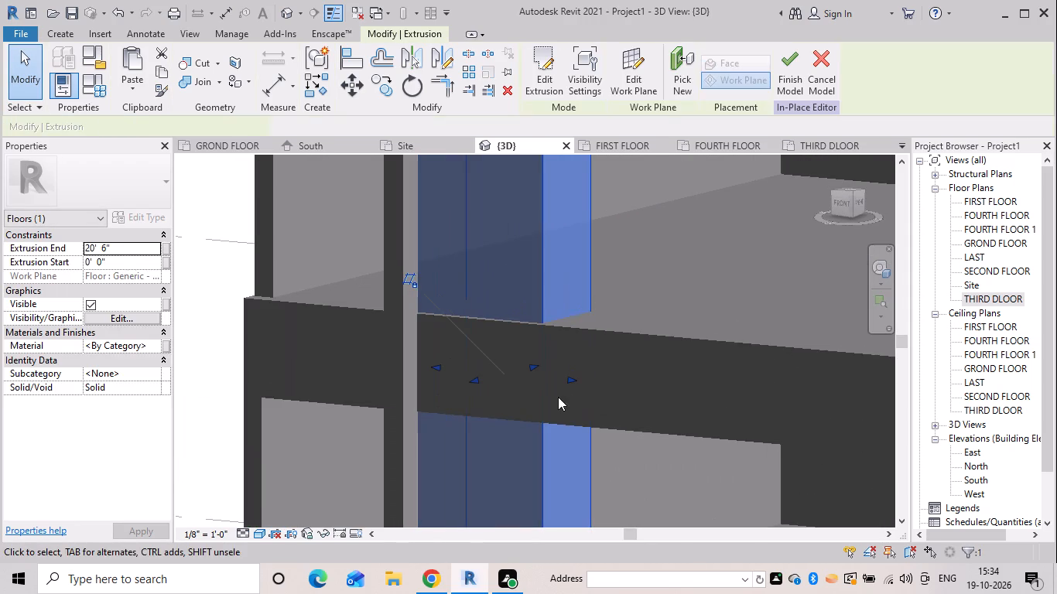
pyautogui.moveTo(535, 368); pyautogui.dragTo(582, 324)
pyautogui.scroll(-6, 591, 328)
pyautogui.click(686, 288)
pyautogui.scroll(-2, 657, 324)
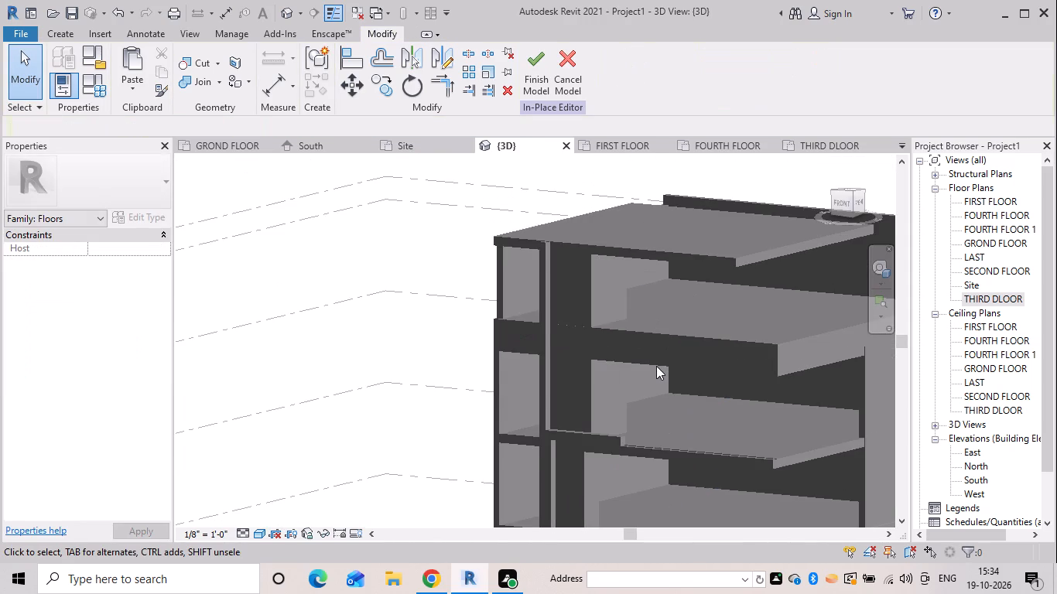
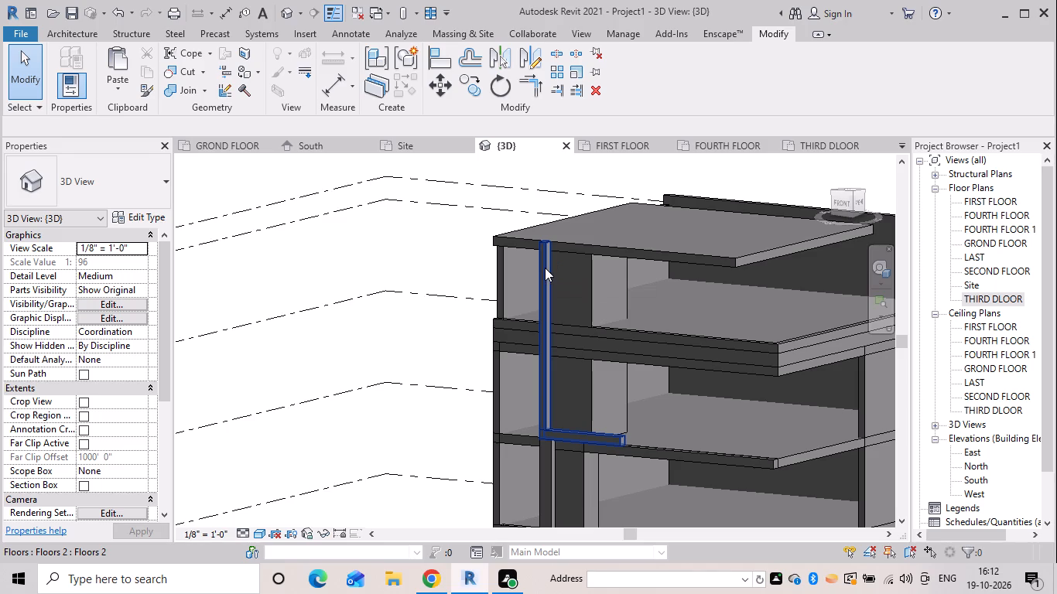
# Examine the tall facade extrusion and the upper floors of the building from several angles.
pyautogui.scroll(-2, 594, 323)
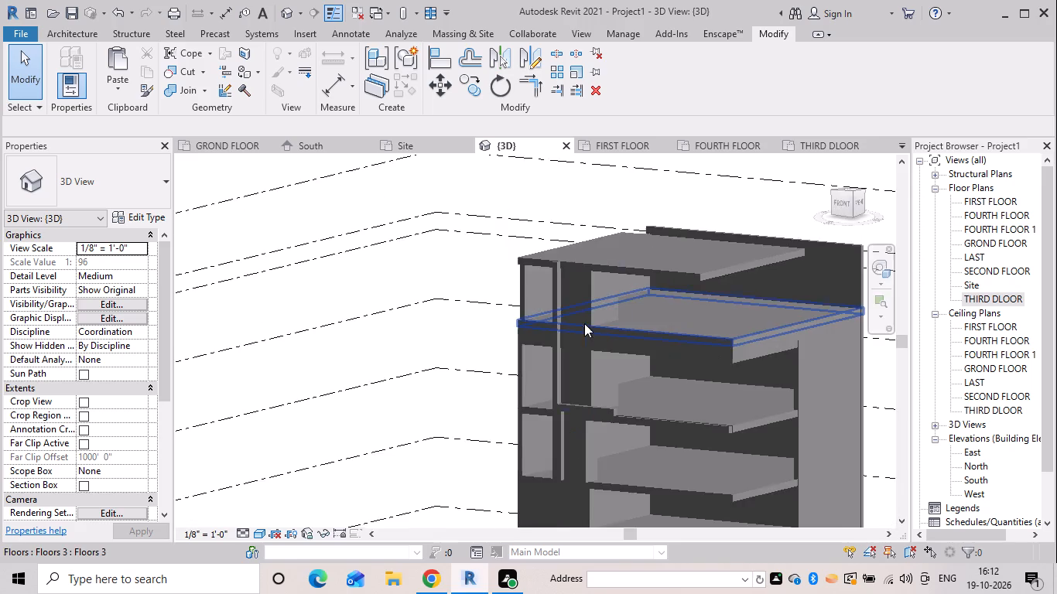
pyautogui.keyDown('shift'); pyautogui.moveTo(587, 323); pyautogui.dragTo(540, 340, button='middle'); pyautogui.keyUp('shift')
pyautogui.scroll(5, 552, 339)
pyautogui.keyDown('shift'); pyautogui.moveTo(552, 339); pyautogui.dragTo(594, 342, button='middle'); pyautogui.keyUp('shift')
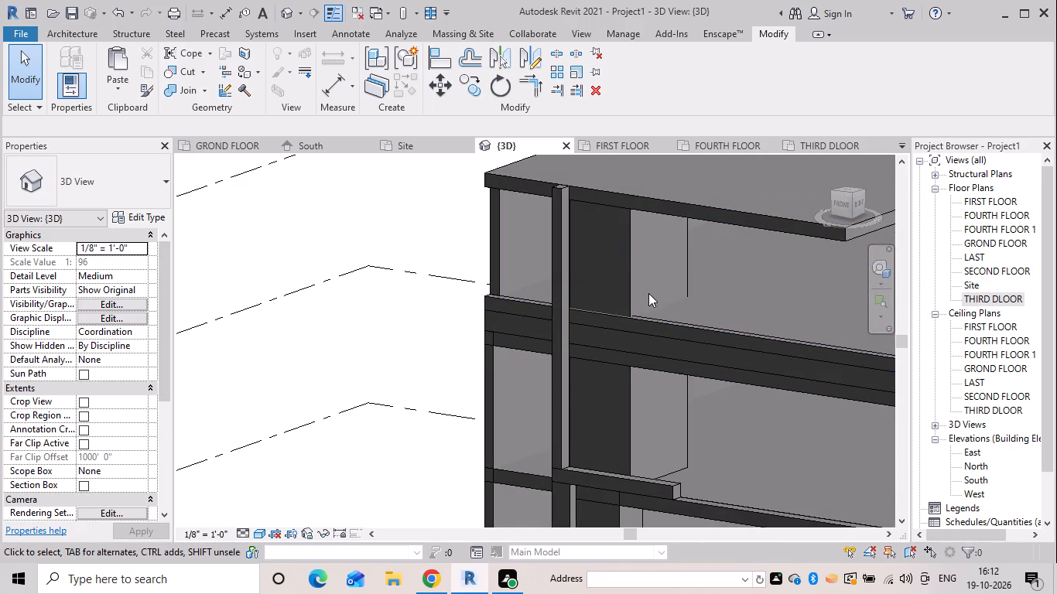
pyautogui.scroll(-4, 630, 282)
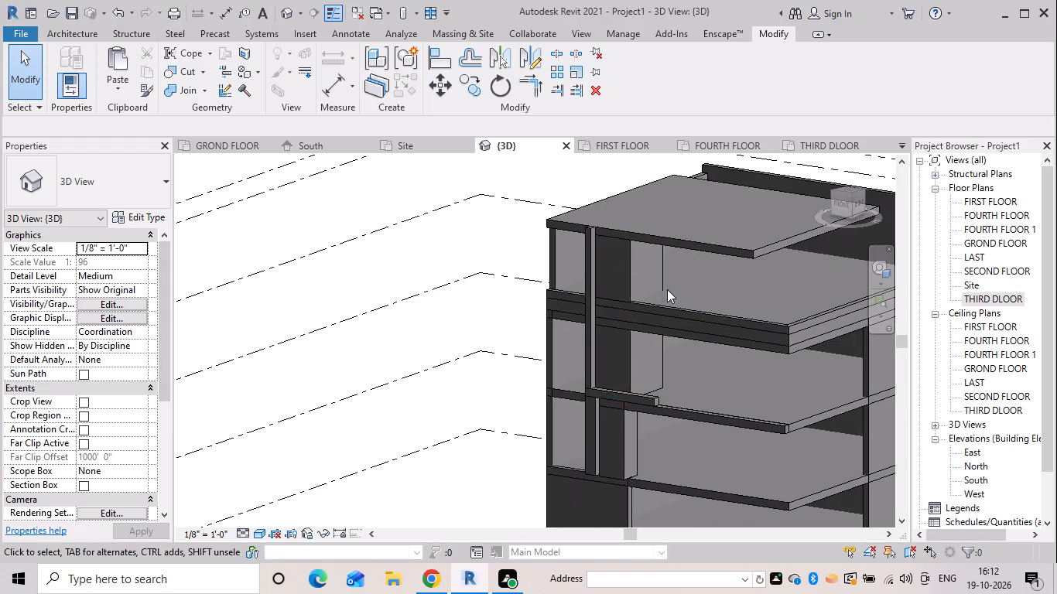
pyautogui.keyDown('shift'); pyautogui.moveTo(665, 289); pyautogui.dragTo(664, 265, button='middle'); pyautogui.keyUp('shift')
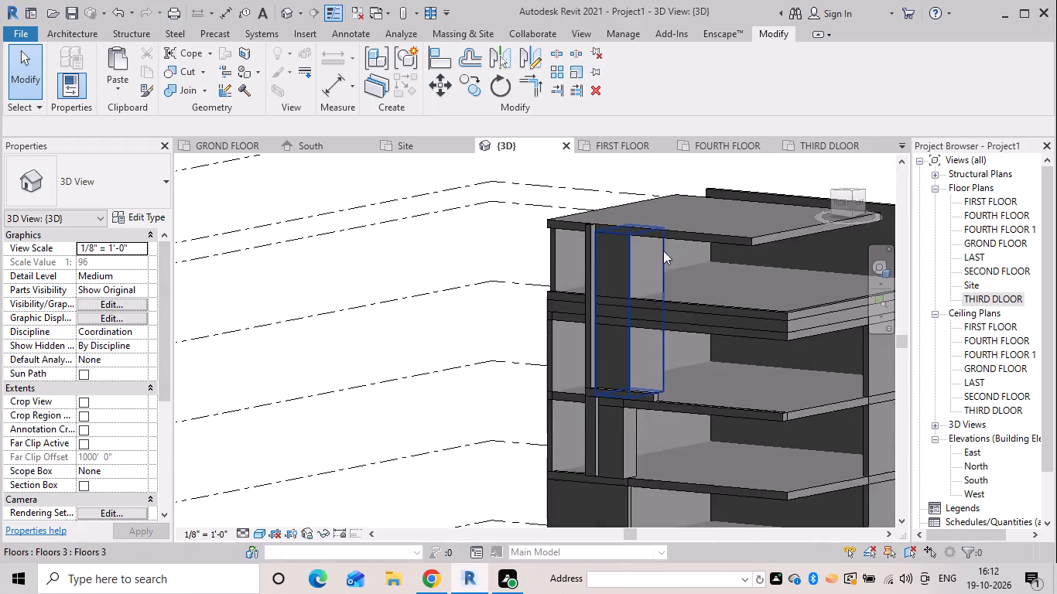
pyautogui.scroll(3, 665, 237)
pyautogui.keyDown('shift'); pyautogui.moveTo(677, 287); pyautogui.dragTo(700, 282, button='middle'); pyautogui.keyUp('shift')
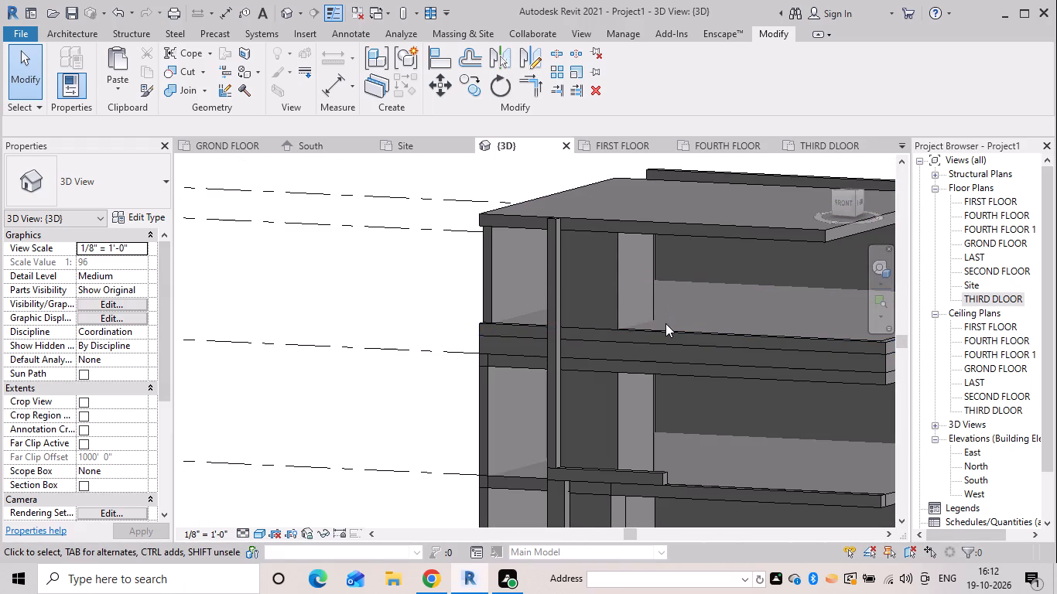
pyautogui.scroll(-2, 652, 380)
pyautogui.moveTo(651, 378); pyautogui.dragTo(647, 340, button='middle')
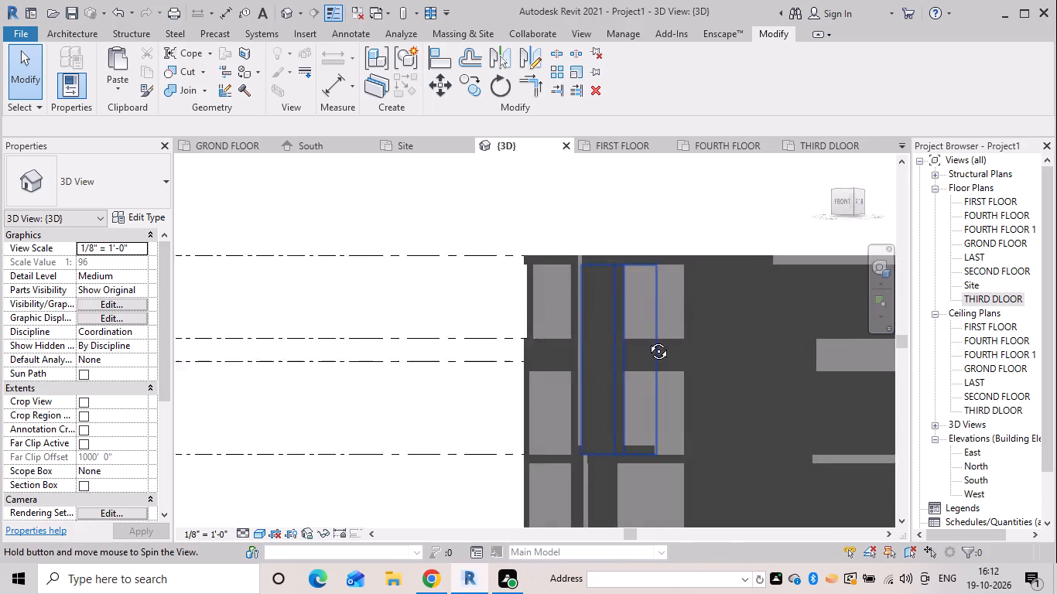
pyautogui.moveTo(647, 340); pyautogui.dragTo(660, 354, button='middle')
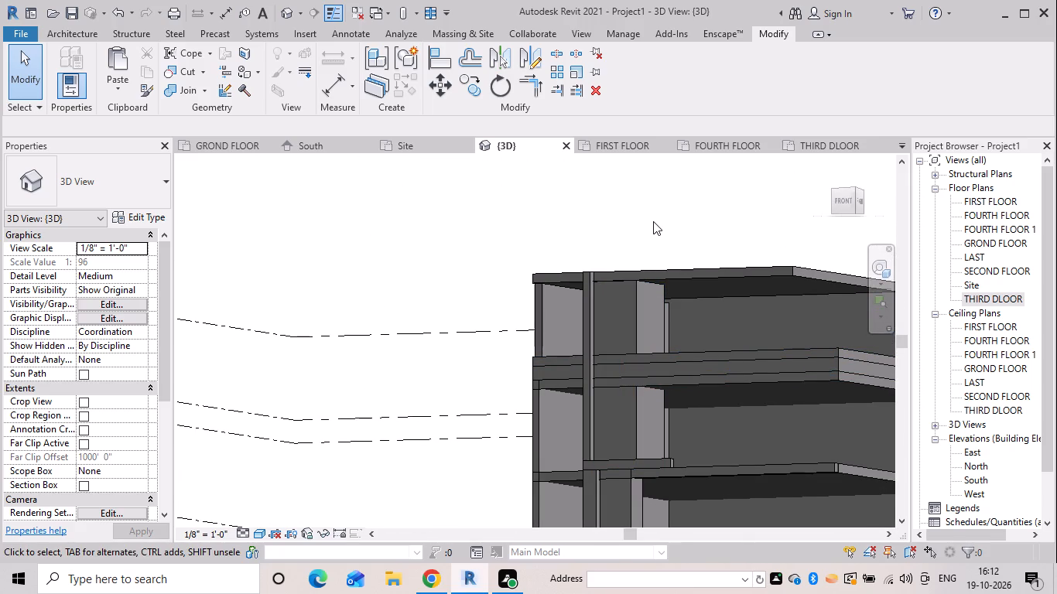
pyautogui.scroll(-3, 675, 299)
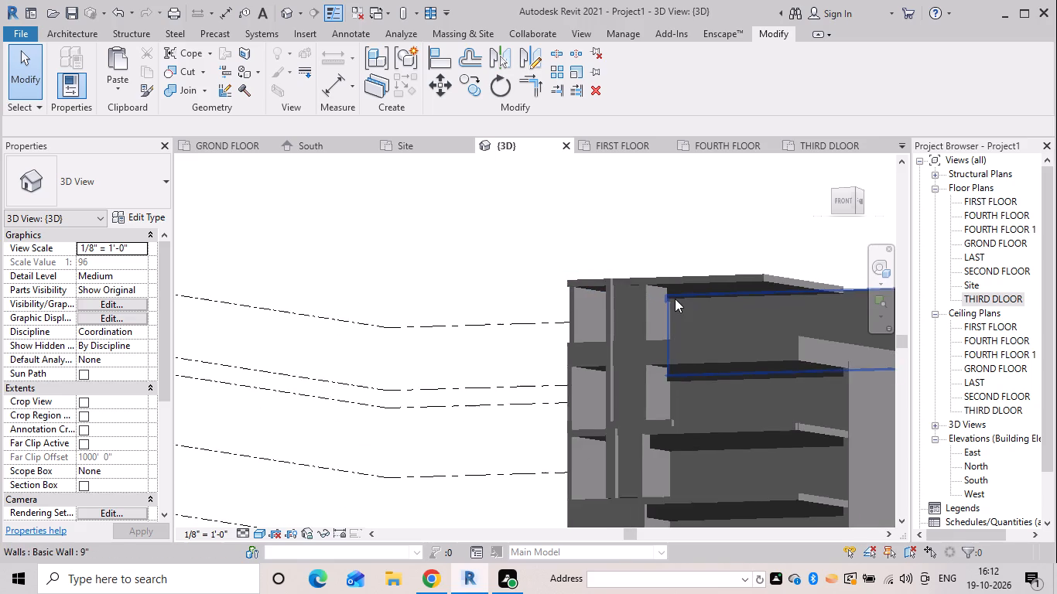
pyautogui.keyDown('shift'); pyautogui.moveTo(675, 299); pyautogui.dragTo(694, 384, button='middle'); pyautogui.keyUp('shift')
pyautogui.scroll(4, 686, 330)
pyautogui.keyDown('shift'); pyautogui.moveTo(686, 330); pyautogui.dragTo(676, 328, button='middle'); pyautogui.keyUp('shift')
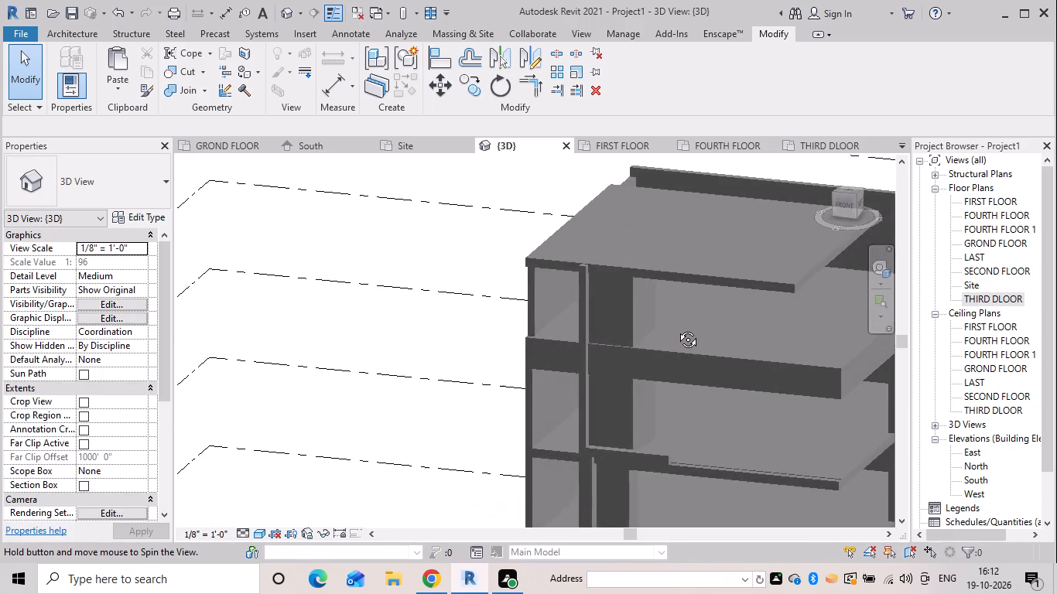
pyautogui.keyDown('shift'); pyautogui.moveTo(676, 328); pyautogui.dragTo(651, 309, button='middle'); pyautogui.keyUp('shift')
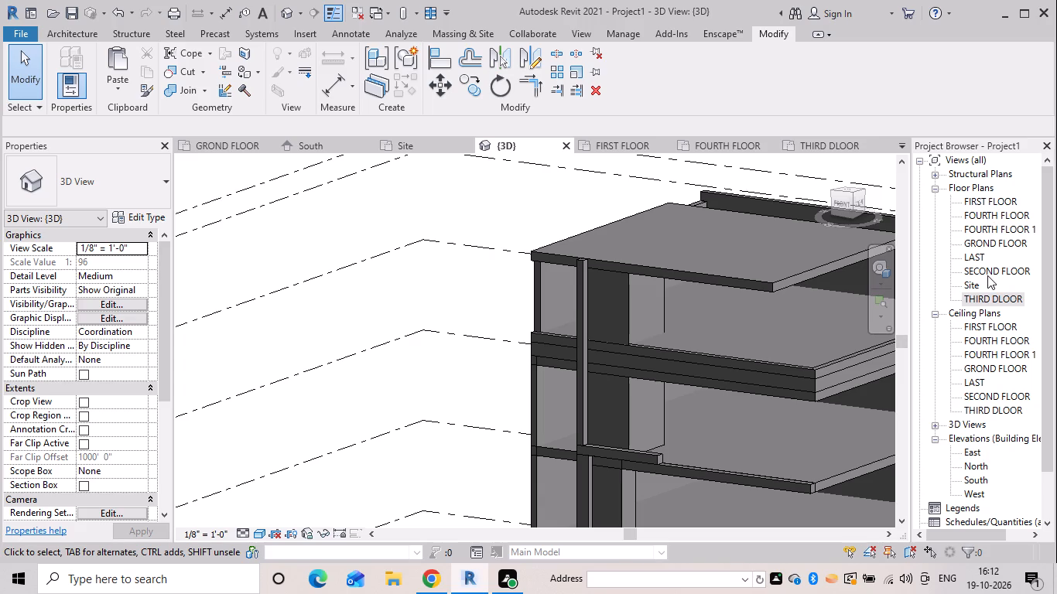
# On the FOURTH FLOOR 1 plan, draw 9" walls from the block's rear corner: 3' 0" across, then 27' 4 1/2" to the rear wall.
pyautogui.doubleClick(1018, 227)
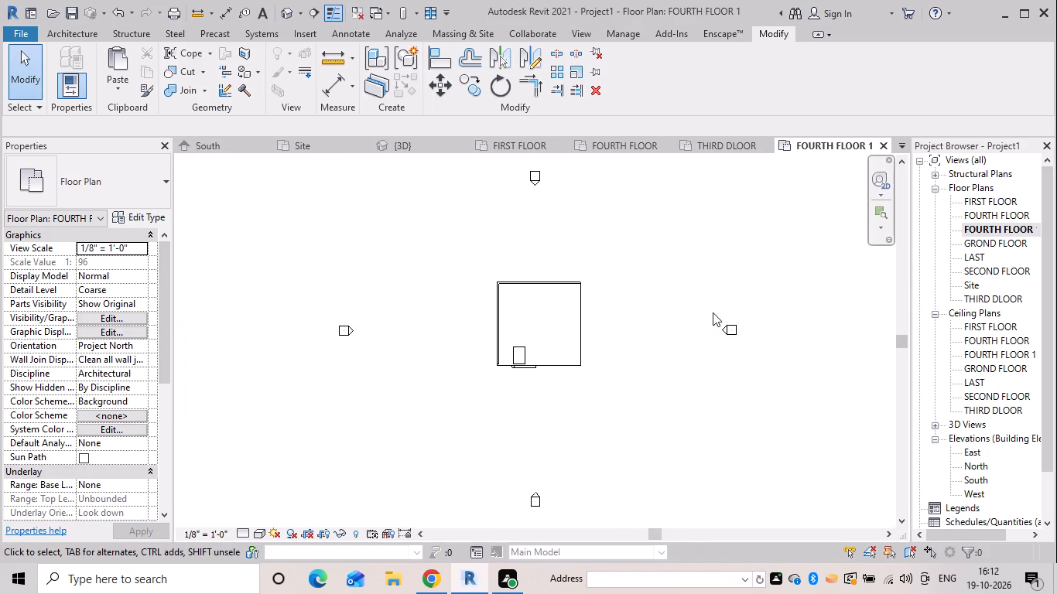
pyautogui.scroll(4, 535, 340)
pyautogui.press('Escape')
pyautogui.write('wa')
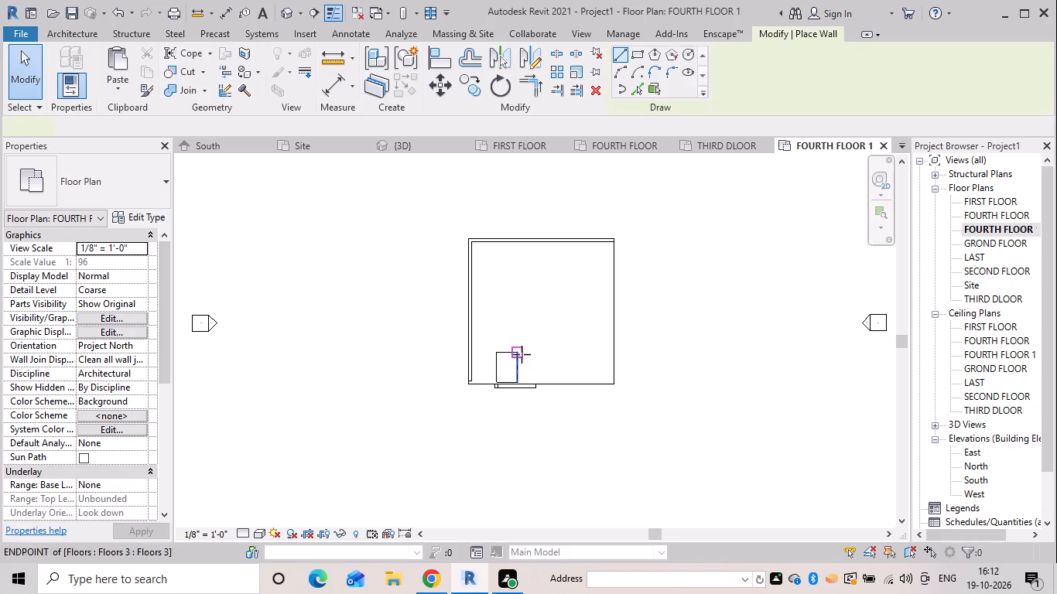
pyautogui.scroll(4, 528, 350)
pyautogui.moveTo(510, 354); pyautogui.dragTo(540, 356)
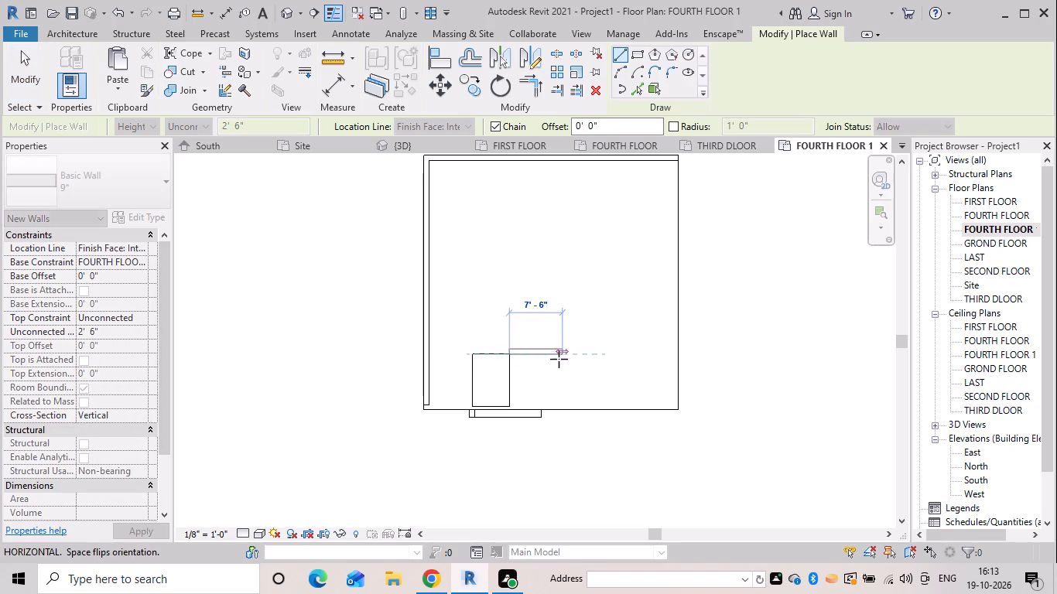
pyautogui.click(530, 353)
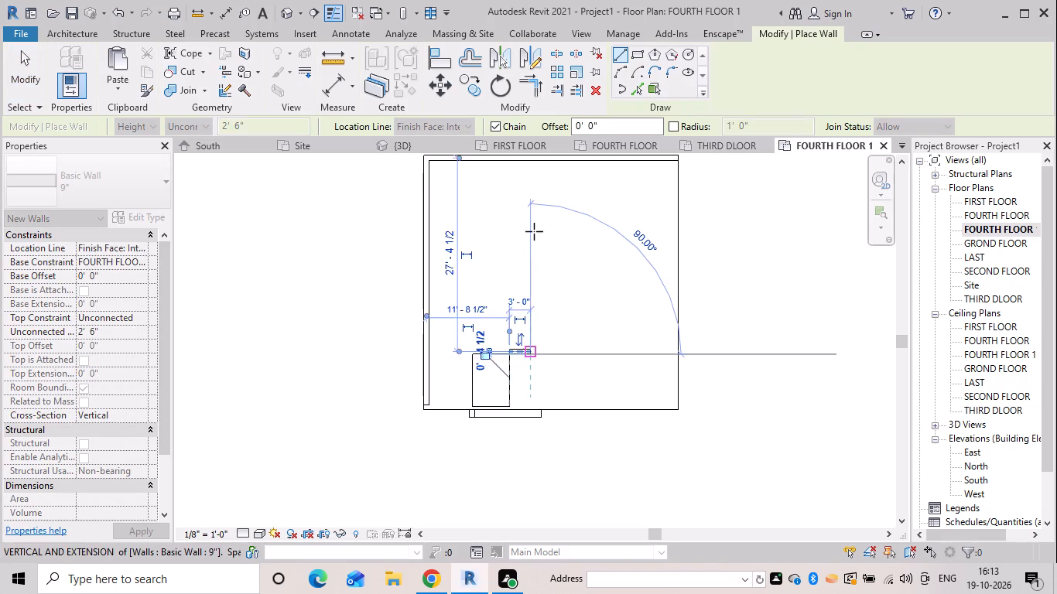
pyautogui.click(534, 163)
pyautogui.press('Escape')
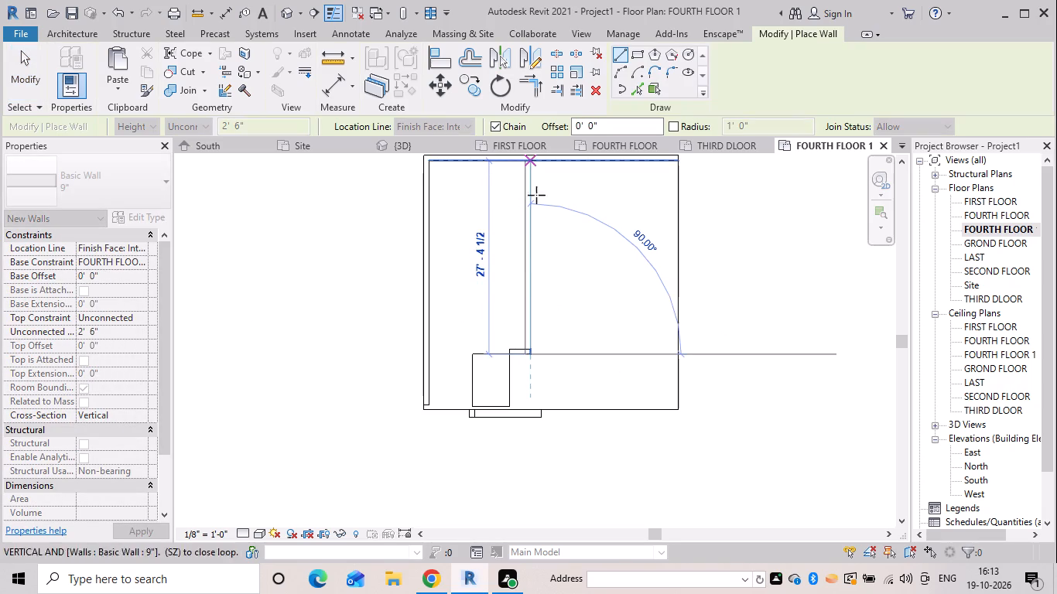
# In the 3D view, set the long new wall's top constraint to Up to level: LAST.
pyautogui.click(419, 145)
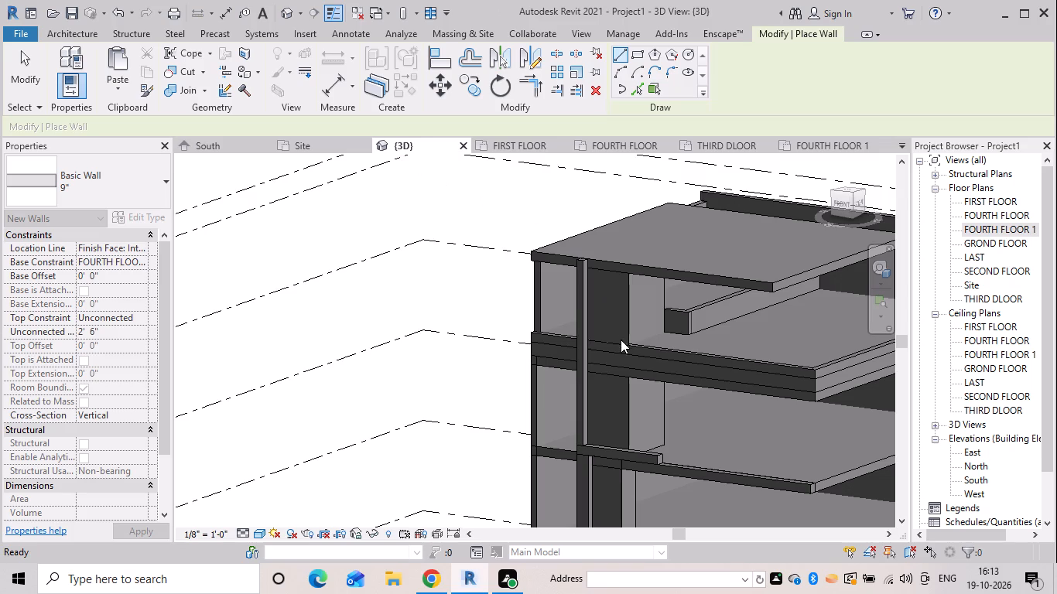
pyautogui.scroll(-1, 652, 303)
pyautogui.press('Escape')
pyautogui.click(718, 306)
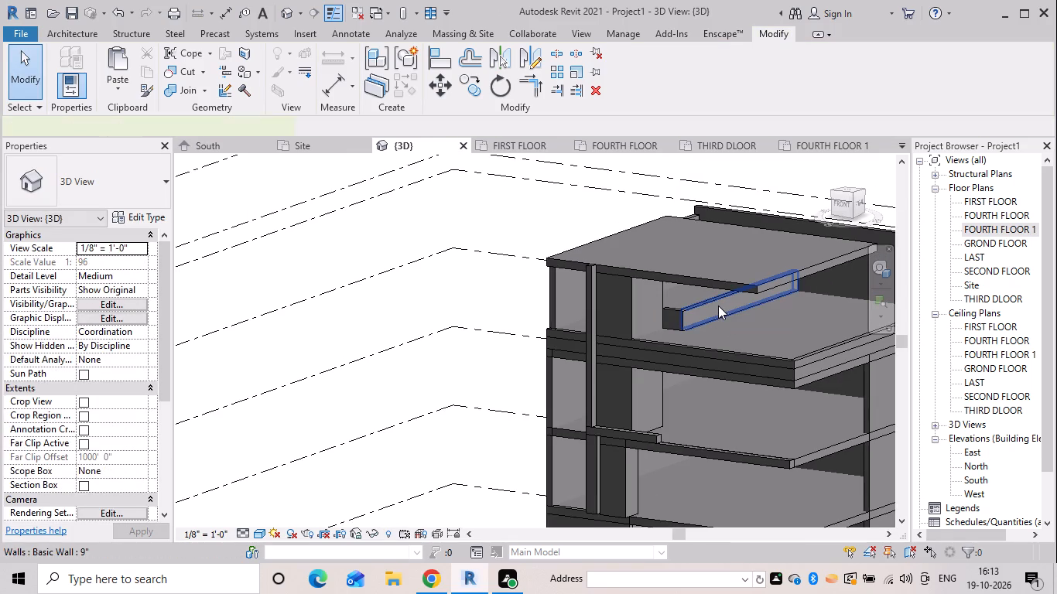
pyautogui.click(142, 315)
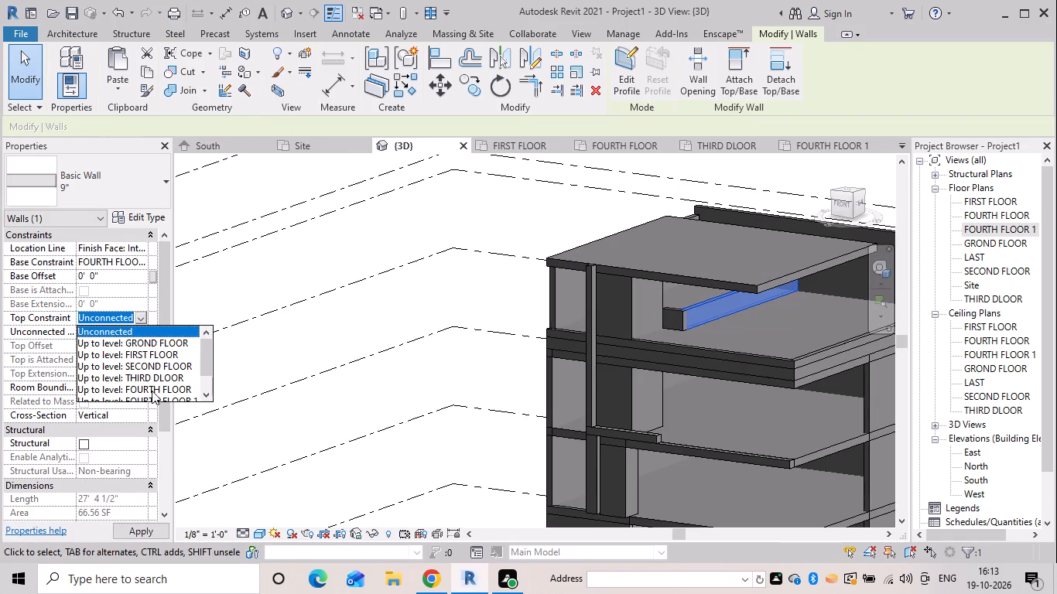
pyautogui.scroll(-4, 158, 395)
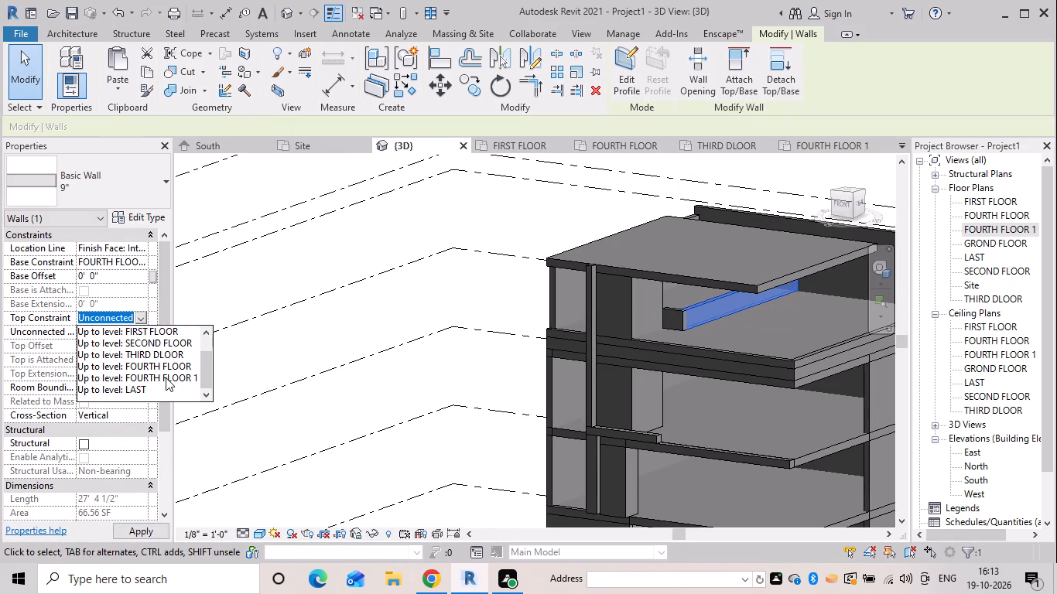
pyautogui.click(162, 389)
pyautogui.press('Escape')
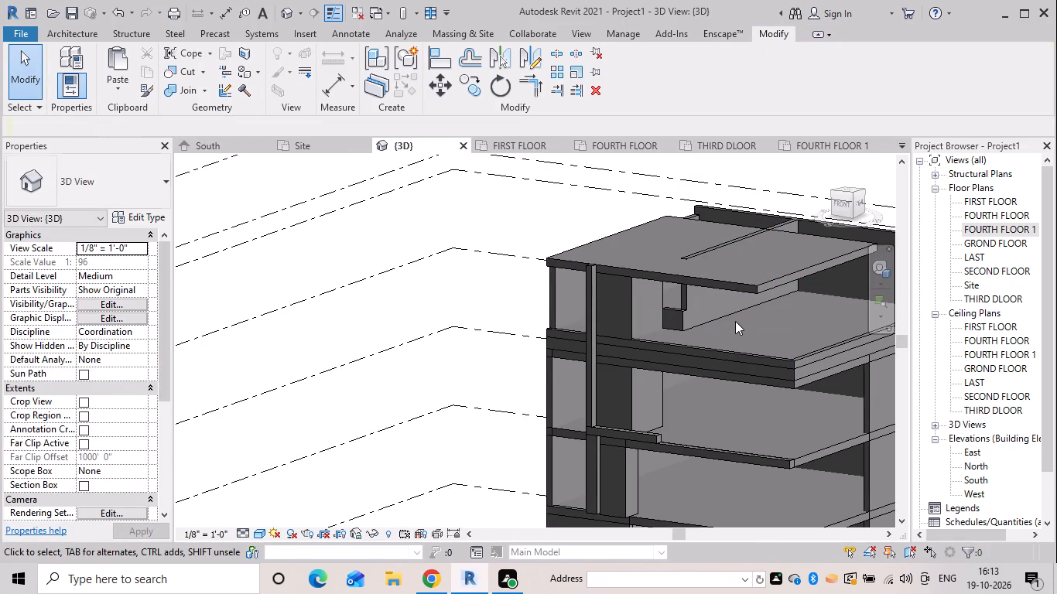
# Stretch the short front wall's top up to the underside of the roof slab, giving it a height of 8' 0".
pyautogui.scroll(-2, 727, 322)
pyautogui.keyDown('shift'); pyautogui.scroll(1, 732, 316); pyautogui.keyUp('shift')
pyautogui.keyDown('shift'); pyautogui.moveTo(750, 304); pyautogui.dragTo(772, 258, button='middle'); pyautogui.keyUp('shift')
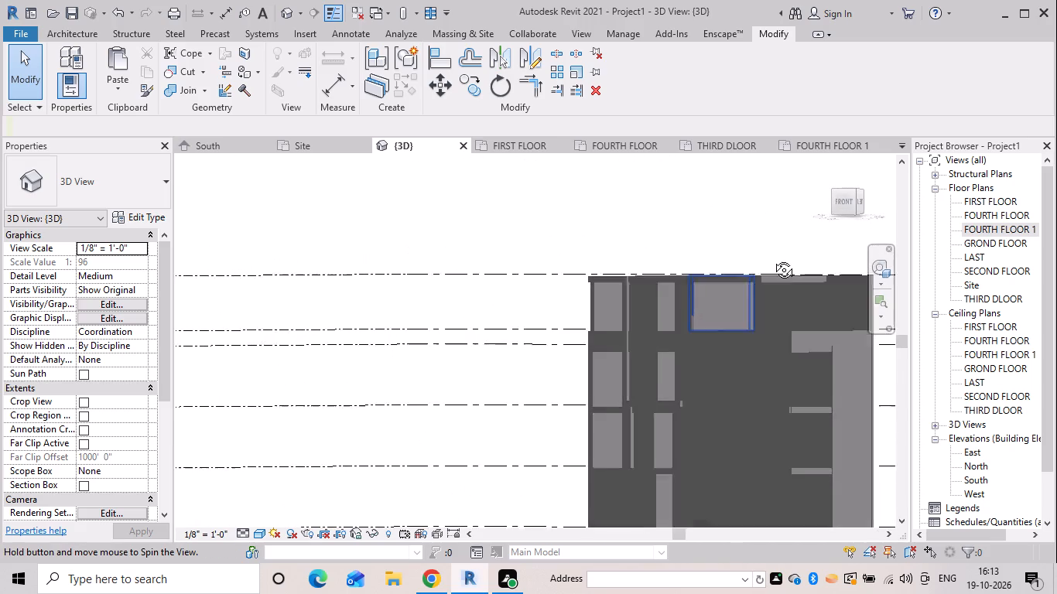
pyautogui.keyDown('shift'); pyautogui.moveTo(772, 258); pyautogui.dragTo(780, 270, button='middle'); pyautogui.keyUp('shift')
pyautogui.scroll(3, 726, 295)
pyautogui.scroll(2, 656, 331)
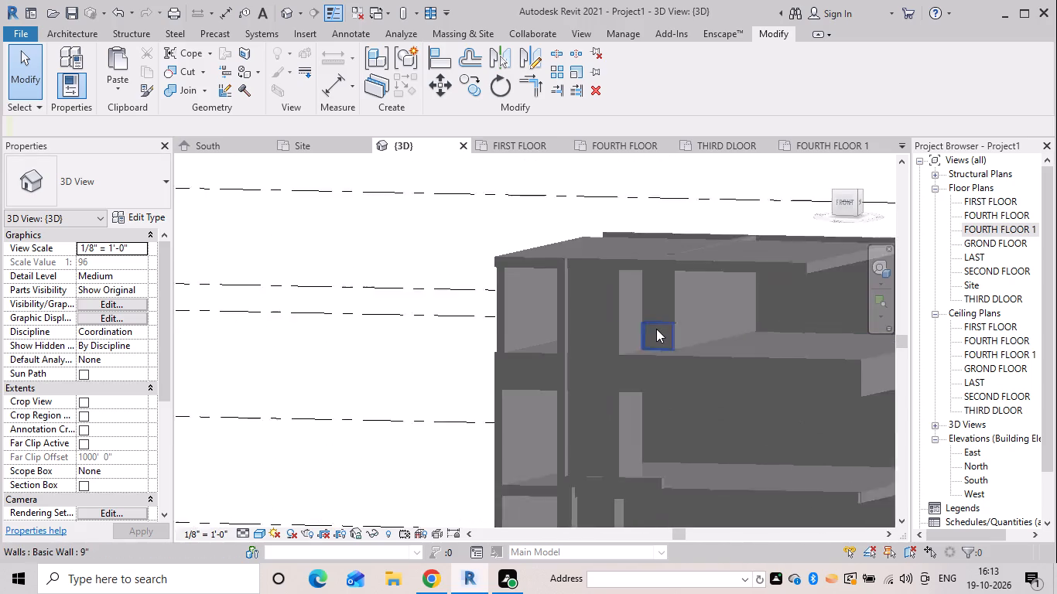
pyautogui.scroll(2, 656, 329)
pyautogui.click(656, 327)
pyautogui.click(659, 324)
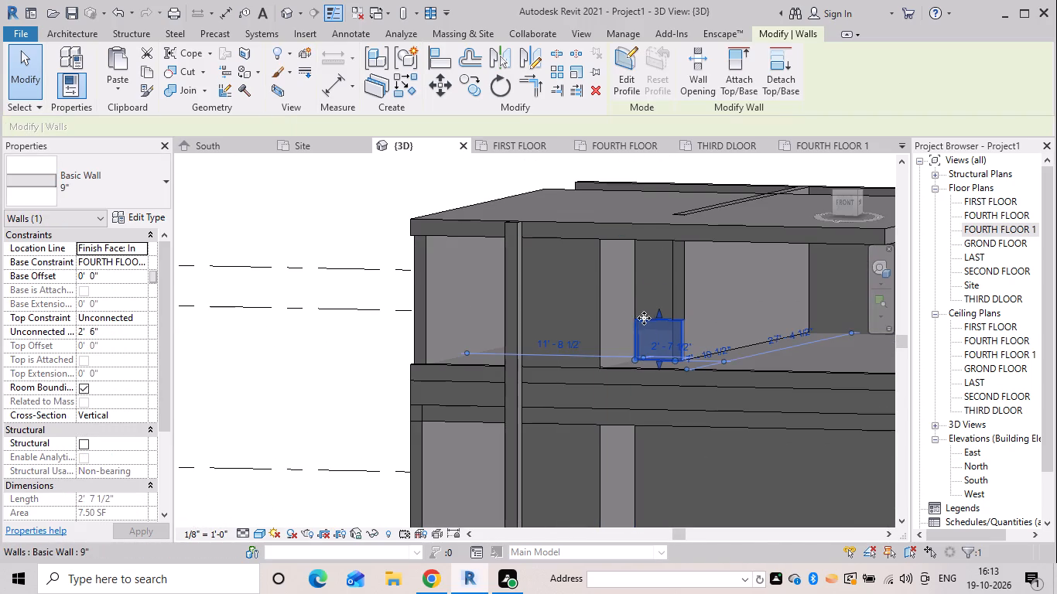
pyautogui.moveTo(658, 312); pyautogui.dragTo(661, 298)
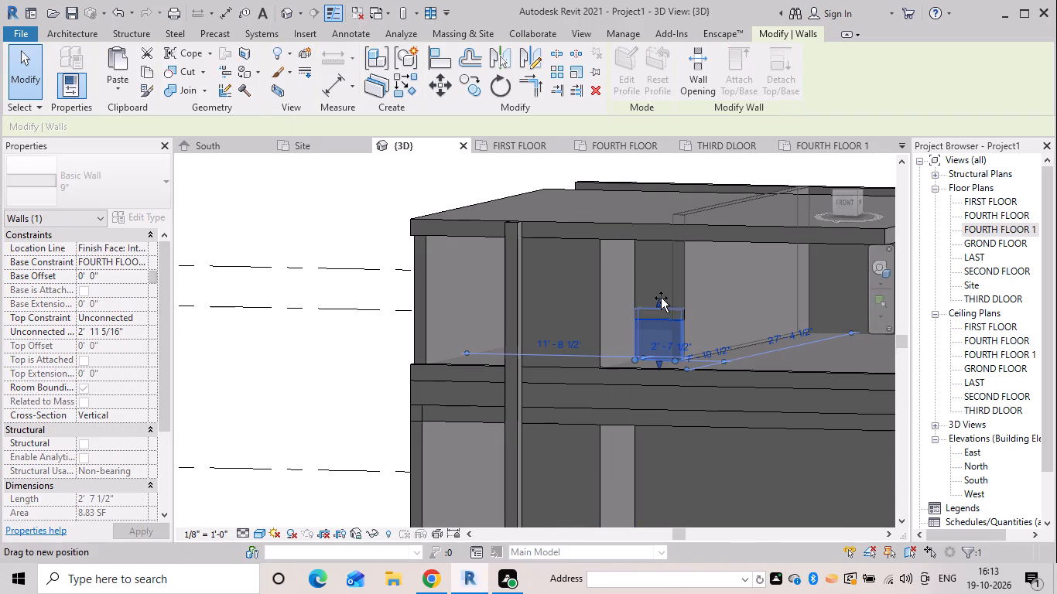
pyautogui.moveTo(661, 298); pyautogui.dragTo(661, 236)
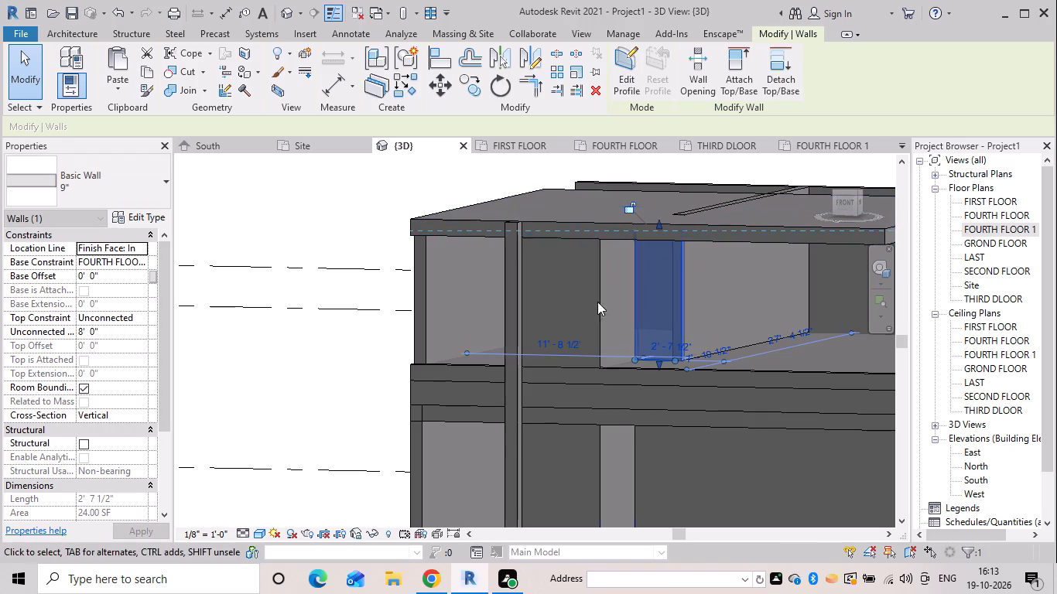
pyautogui.press('Escape')
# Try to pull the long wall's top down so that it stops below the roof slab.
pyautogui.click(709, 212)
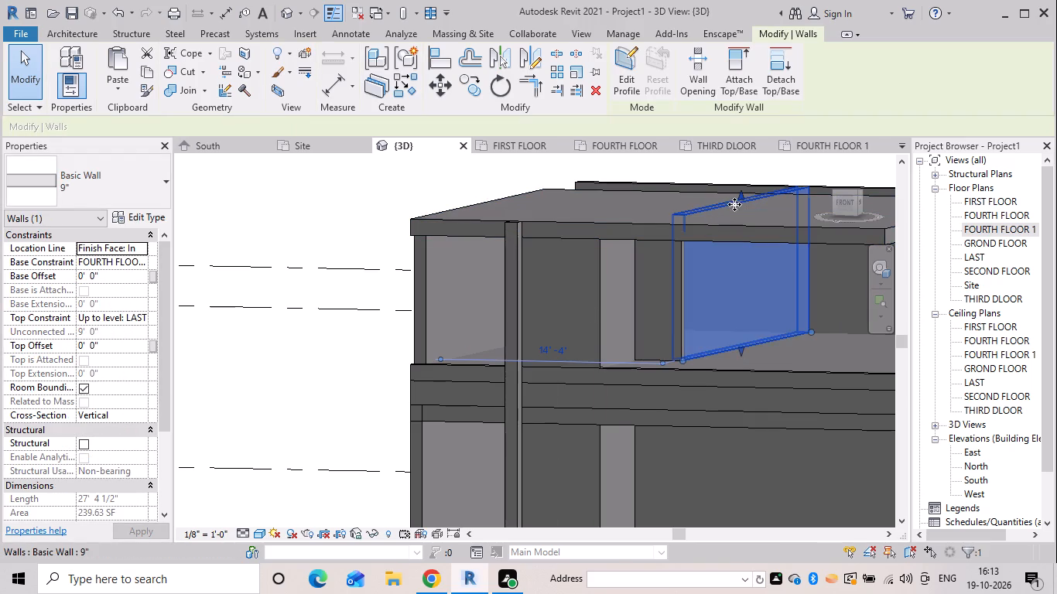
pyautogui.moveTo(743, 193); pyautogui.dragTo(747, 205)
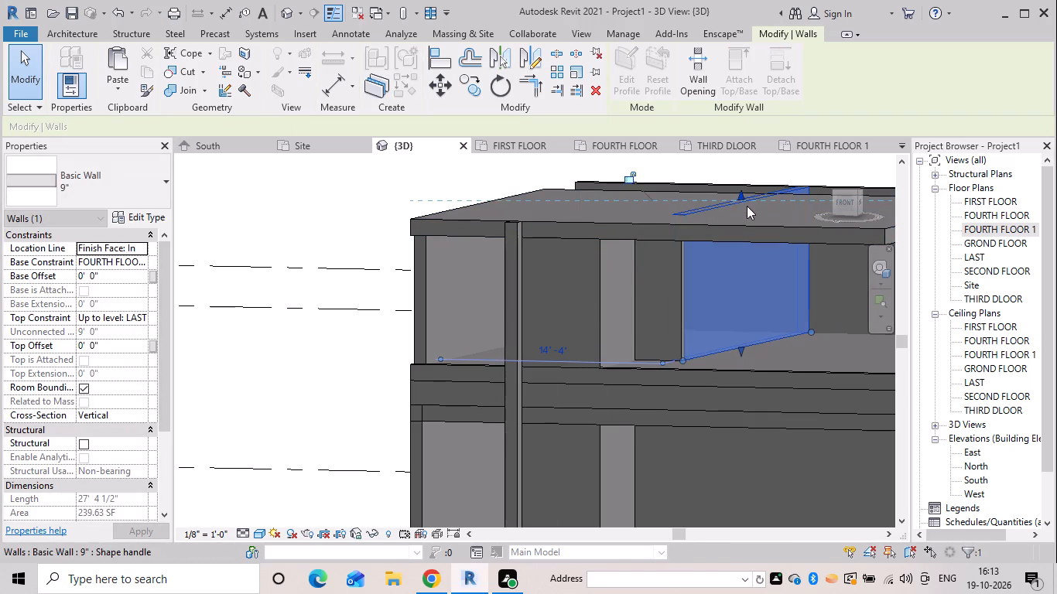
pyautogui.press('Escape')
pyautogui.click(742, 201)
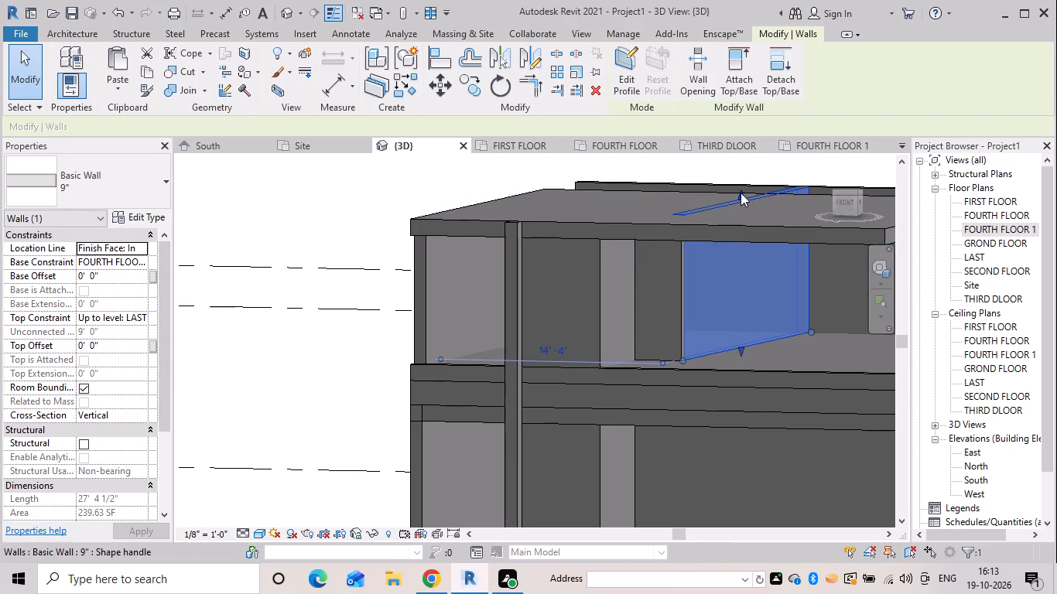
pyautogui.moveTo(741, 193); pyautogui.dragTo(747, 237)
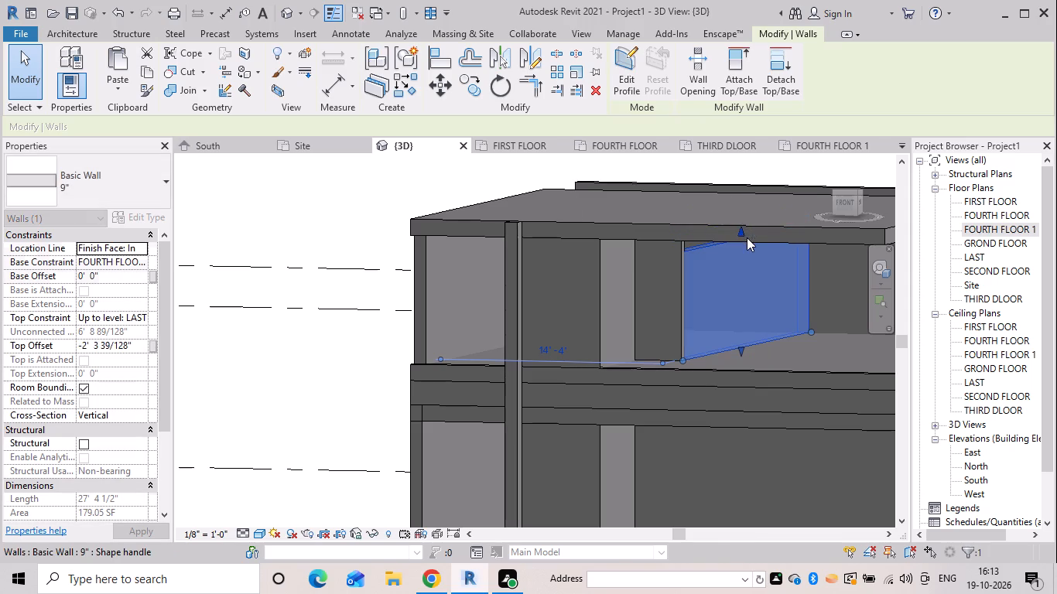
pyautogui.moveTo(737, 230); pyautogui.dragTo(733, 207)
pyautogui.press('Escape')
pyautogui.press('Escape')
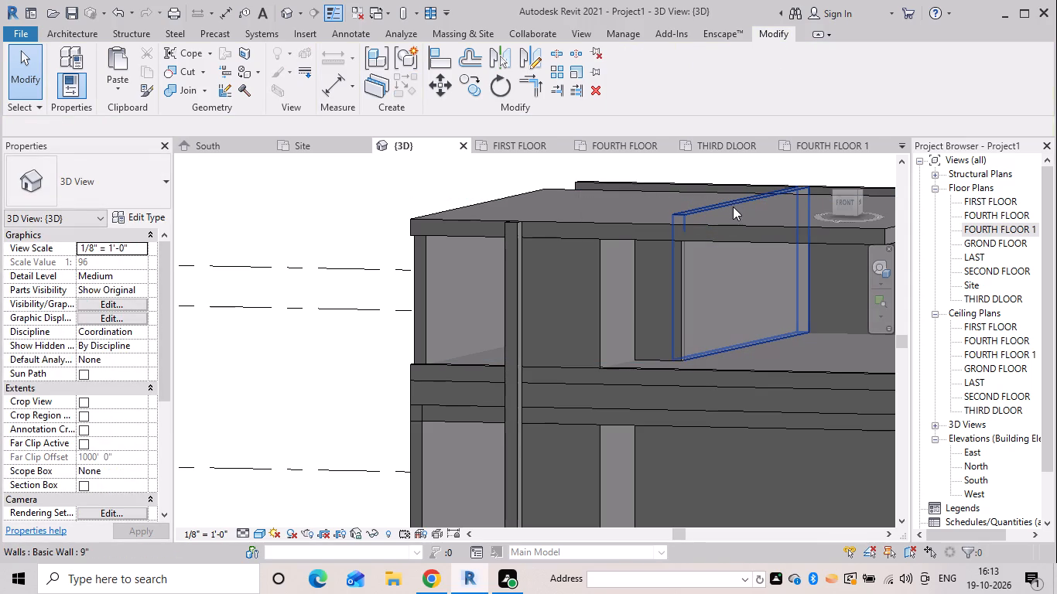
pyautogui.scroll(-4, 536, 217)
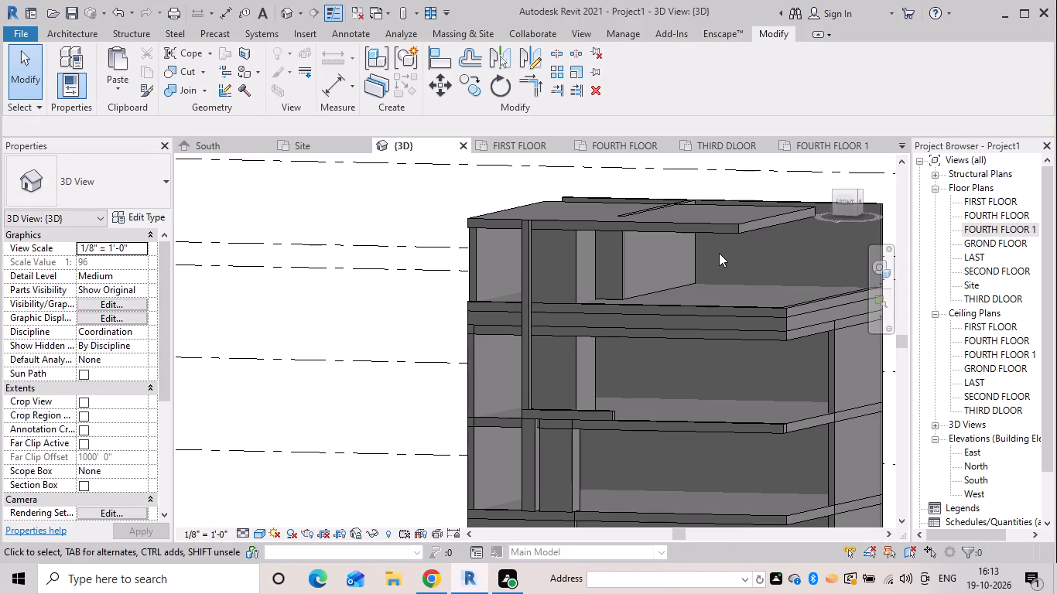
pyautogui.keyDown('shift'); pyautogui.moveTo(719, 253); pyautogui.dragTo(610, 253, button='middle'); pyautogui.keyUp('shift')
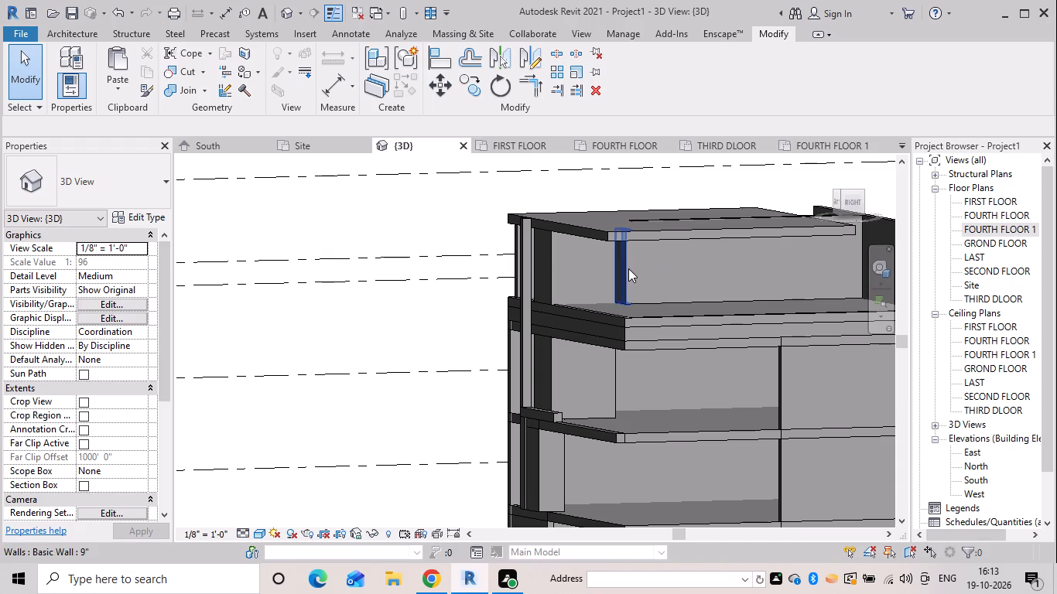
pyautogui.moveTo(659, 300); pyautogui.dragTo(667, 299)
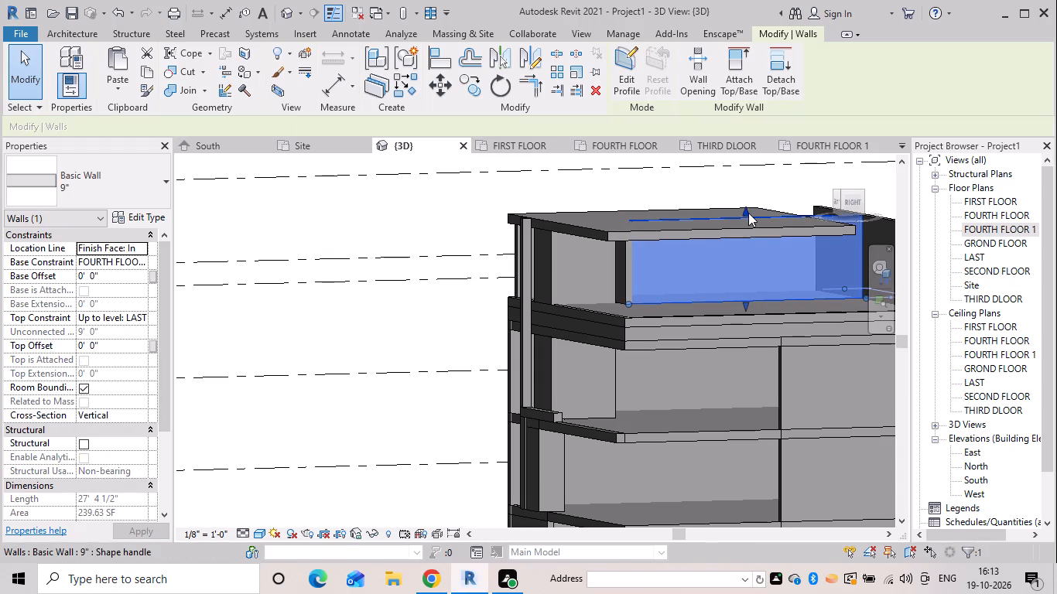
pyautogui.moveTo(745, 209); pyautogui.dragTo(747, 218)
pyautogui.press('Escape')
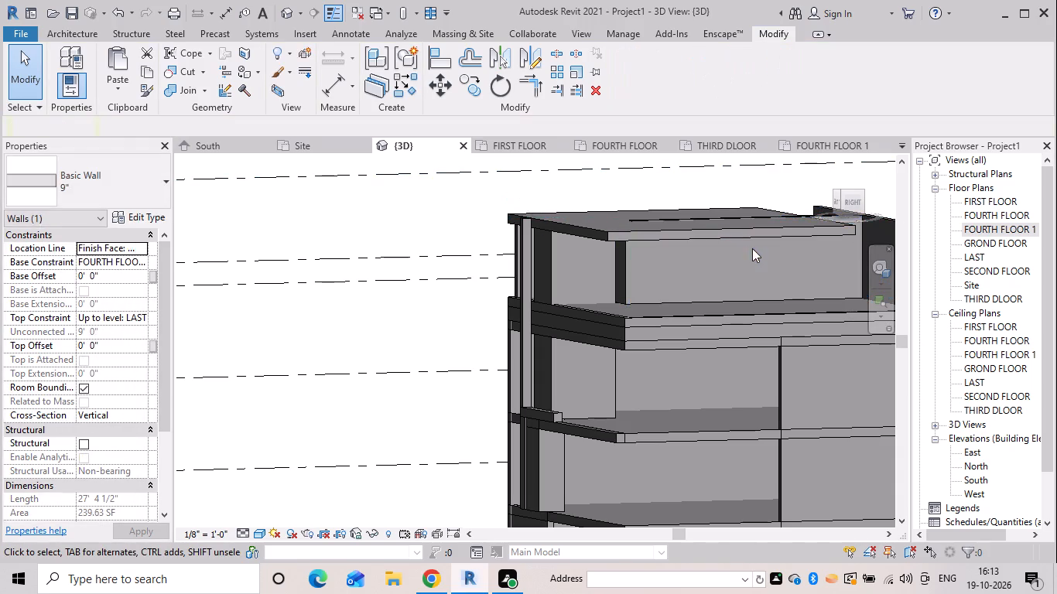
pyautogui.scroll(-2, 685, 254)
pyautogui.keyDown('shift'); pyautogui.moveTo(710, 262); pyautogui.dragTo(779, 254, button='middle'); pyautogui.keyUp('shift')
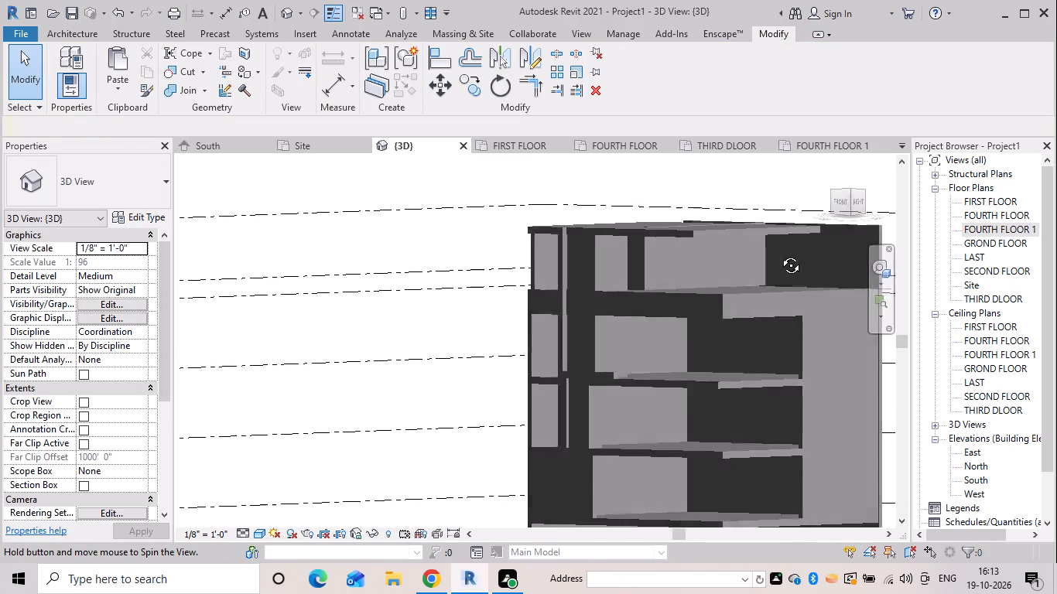
# Examine the villa's front and side from several angles, including the vertical 9" wall beside the open floors.
pyautogui.keyDown('shift'); pyautogui.moveTo(779, 254); pyautogui.dragTo(830, 254, button='middle'); pyautogui.keyUp('shift')
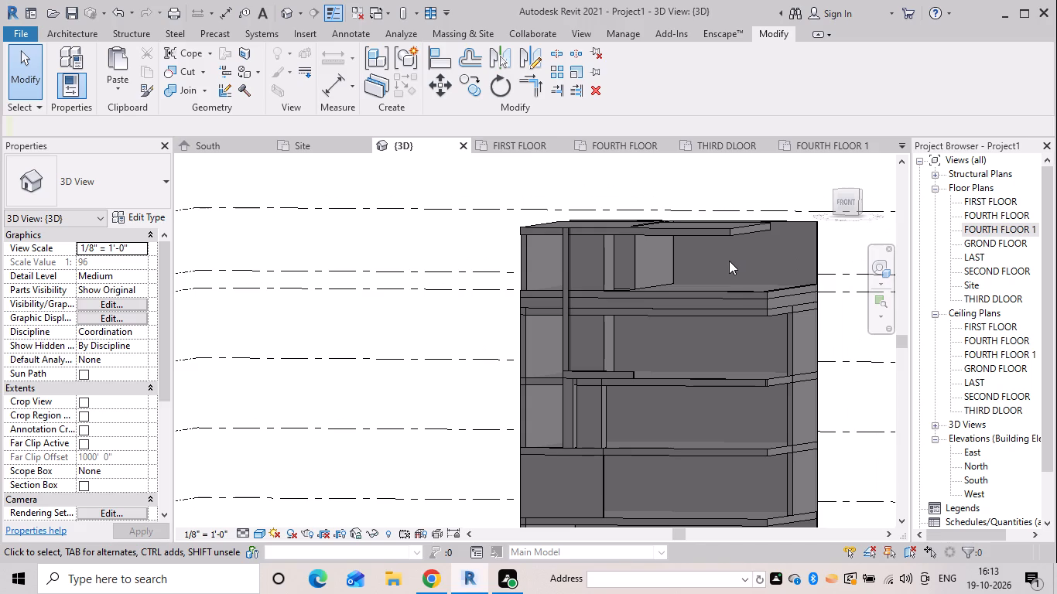
pyautogui.moveTo(717, 291); pyautogui.dragTo(703, 239, button='middle')
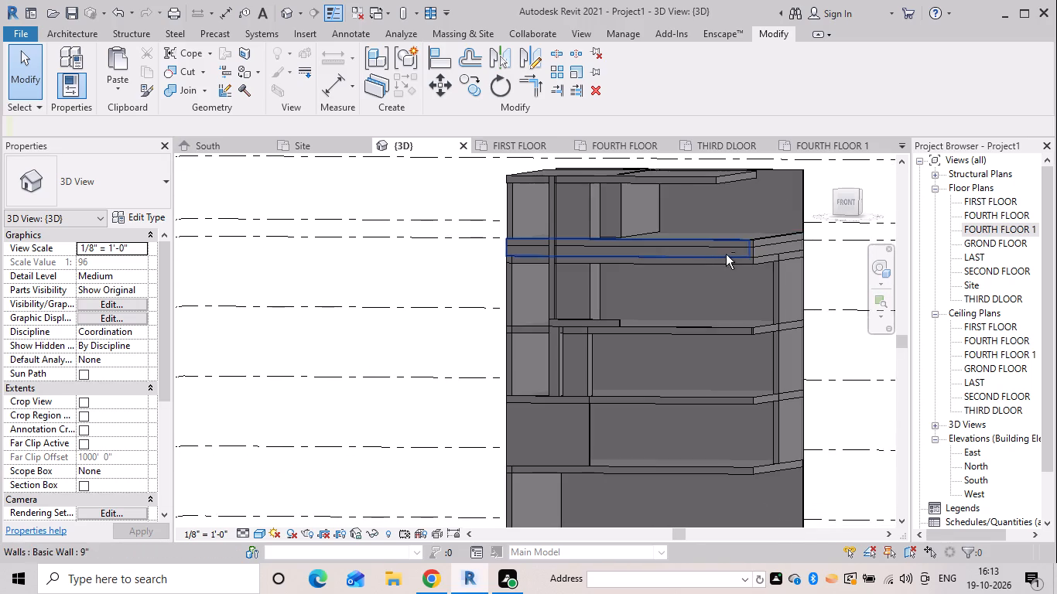
pyautogui.keyDown('shift'); pyautogui.moveTo(726, 254); pyautogui.dragTo(723, 247, button='middle'); pyautogui.keyUp('shift')
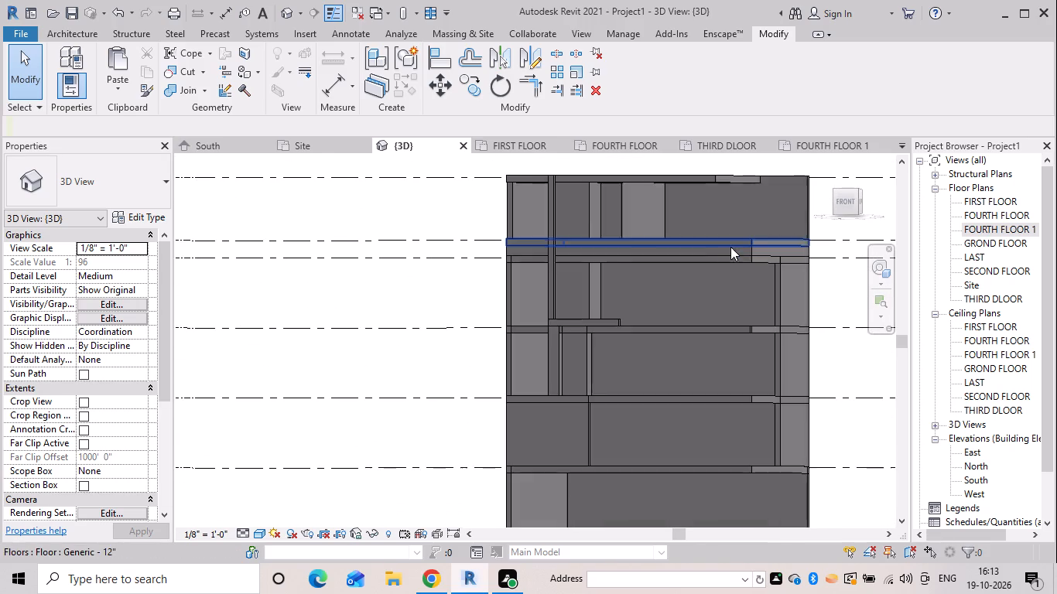
pyautogui.scroll(-2, 730, 247)
pyautogui.moveTo(730, 247); pyautogui.dragTo(672, 306, button='middle')
pyautogui.scroll(-3, 775, 233)
pyautogui.moveTo(766, 232); pyautogui.dragTo(761, 230, button='middle')
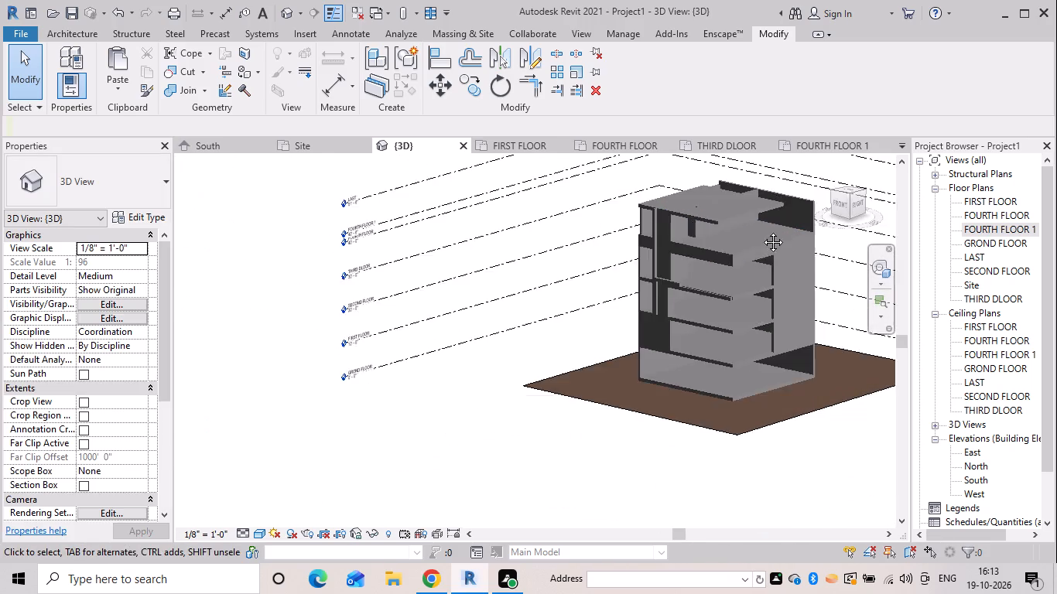
pyautogui.moveTo(761, 230); pyautogui.dragTo(761, 225, button='middle')
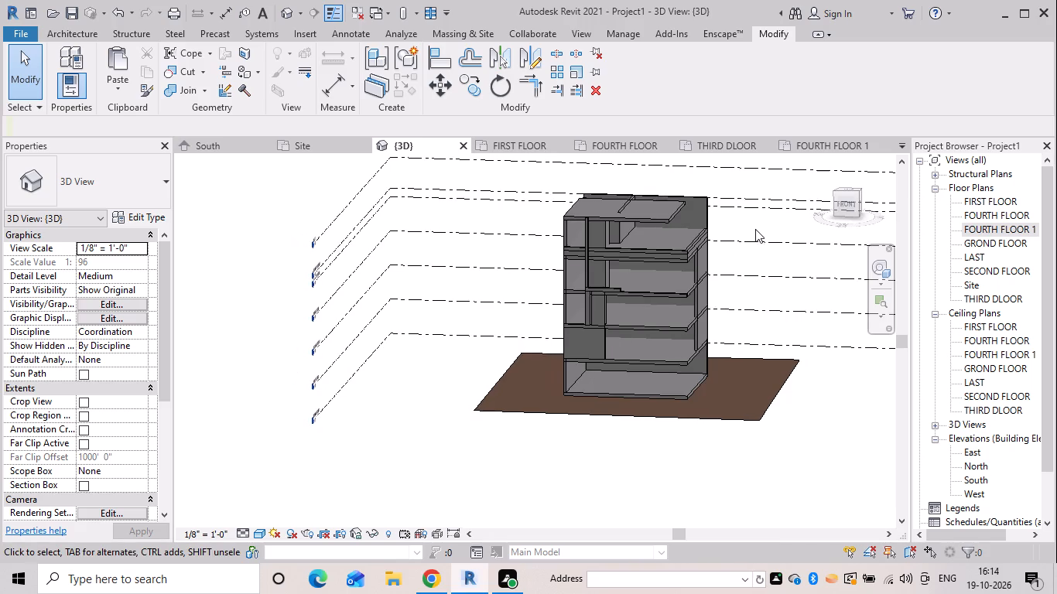
pyautogui.scroll(6, 712, 272)
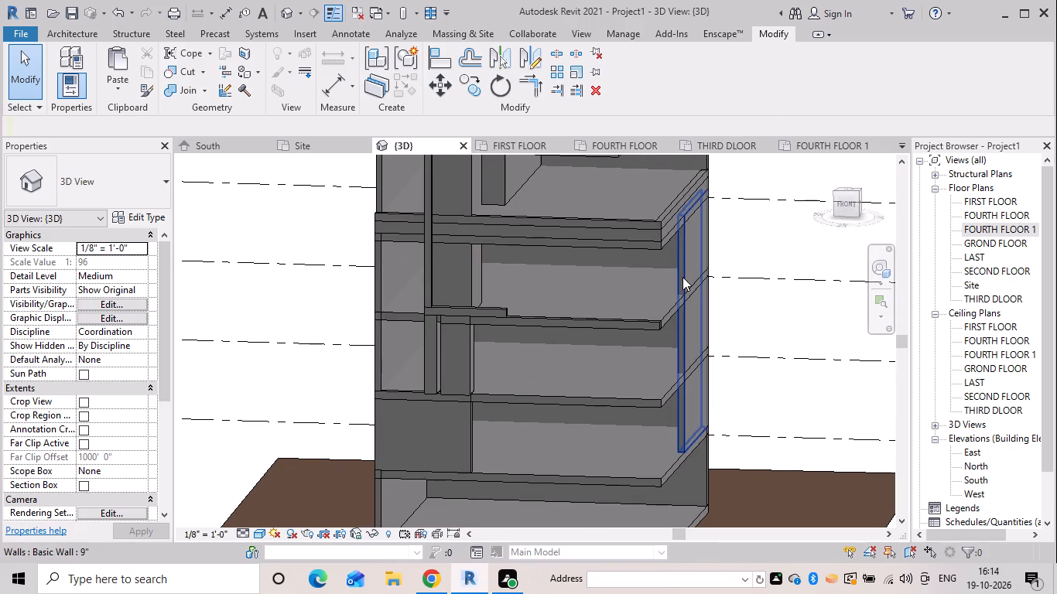
pyautogui.scroll(14, 683, 277)
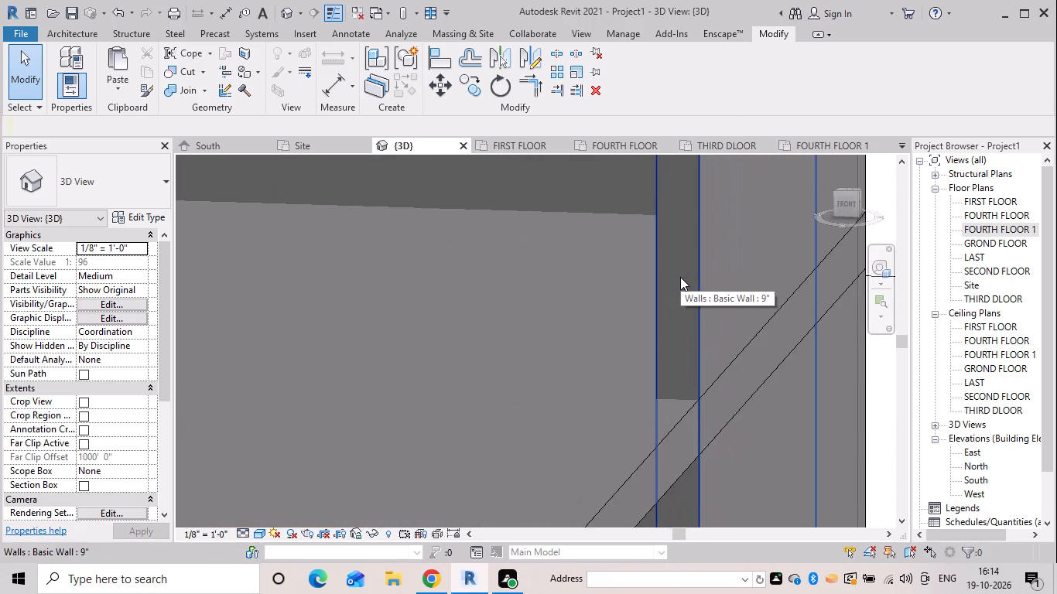
pyautogui.scroll(7, 680, 277)
pyautogui.click(680, 277)
pyautogui.tripleClick(680, 277)
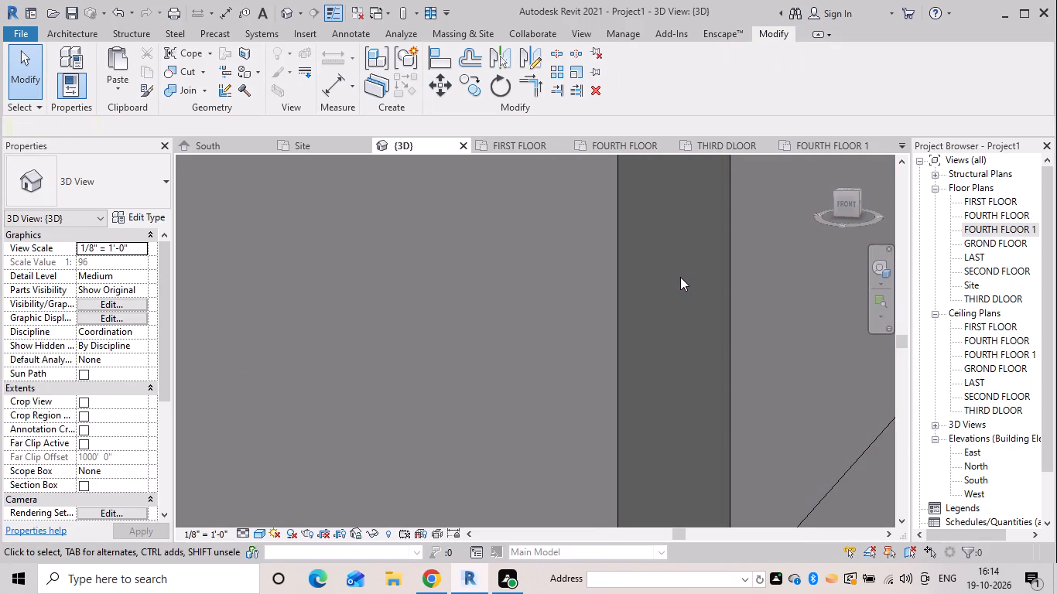
pyautogui.click(704, 277)
pyautogui.scroll(-9, 658, 285)
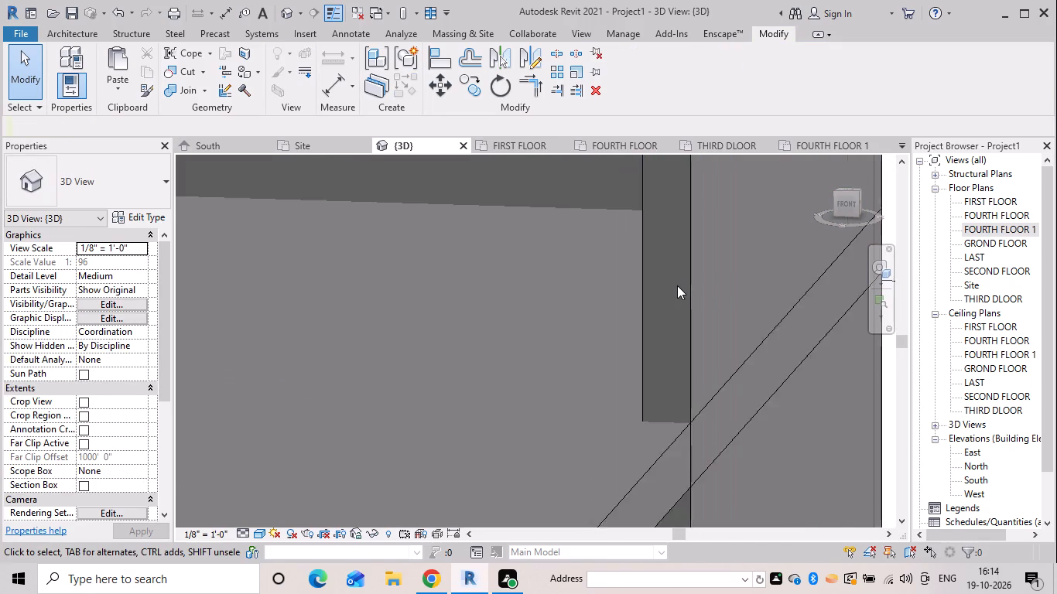
pyautogui.scroll(-12, 677, 285)
pyautogui.moveTo(656, 287); pyautogui.dragTo(716, 278, button='middle')
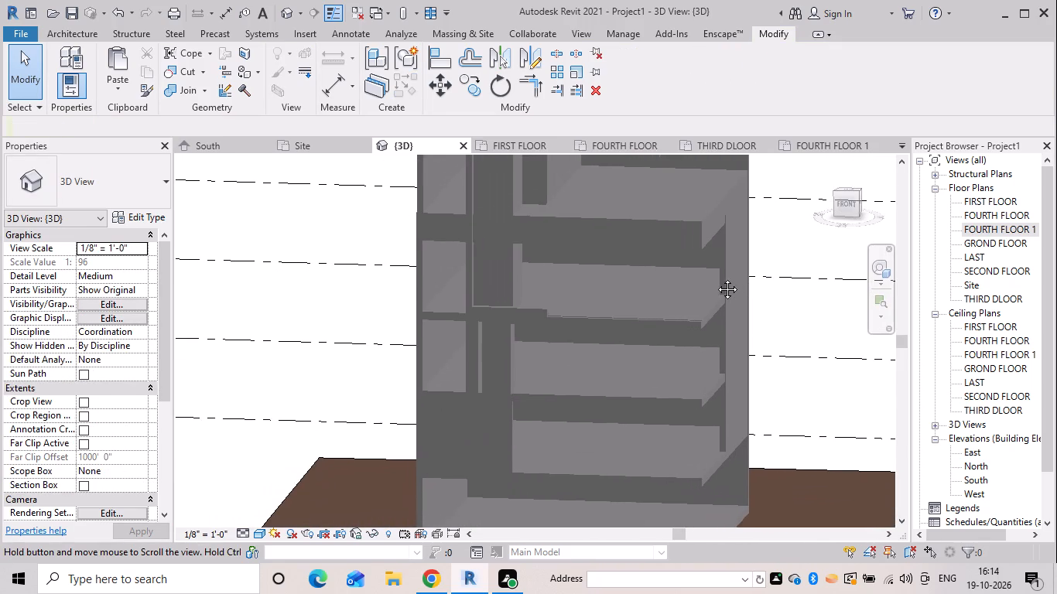
pyautogui.moveTo(716, 278); pyautogui.dragTo(647, 282, button='middle')
pyautogui.scroll(-4, 647, 282)
pyautogui.middleClick(647, 282)
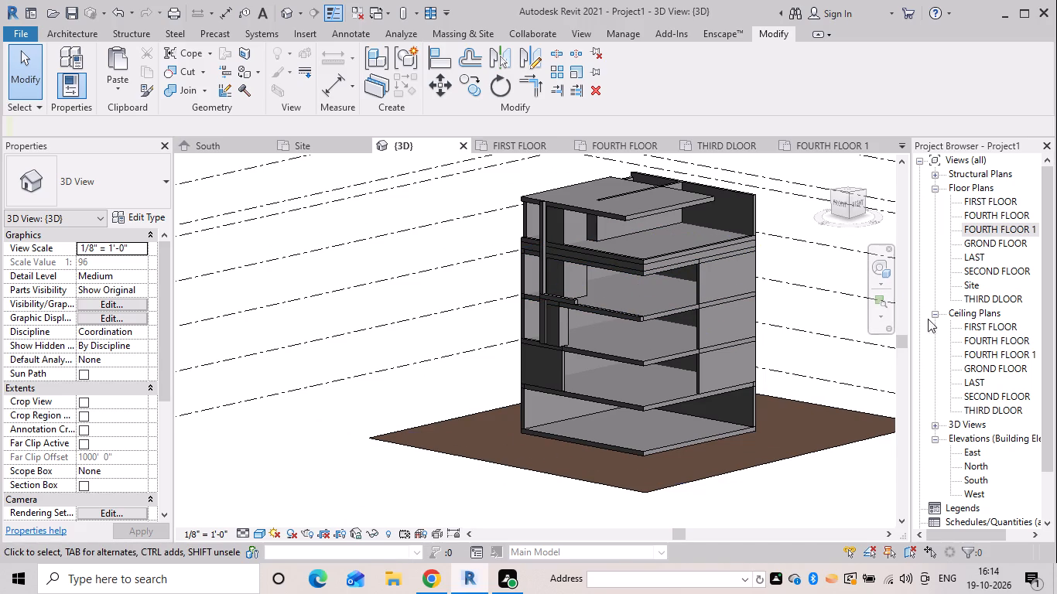
# On the GROND FLOOR plan, draw a 9" wall about 35' 3" long near the front, from the slab's open side edge to the opposite side wall.
pyautogui.doubleClick(1008, 244)
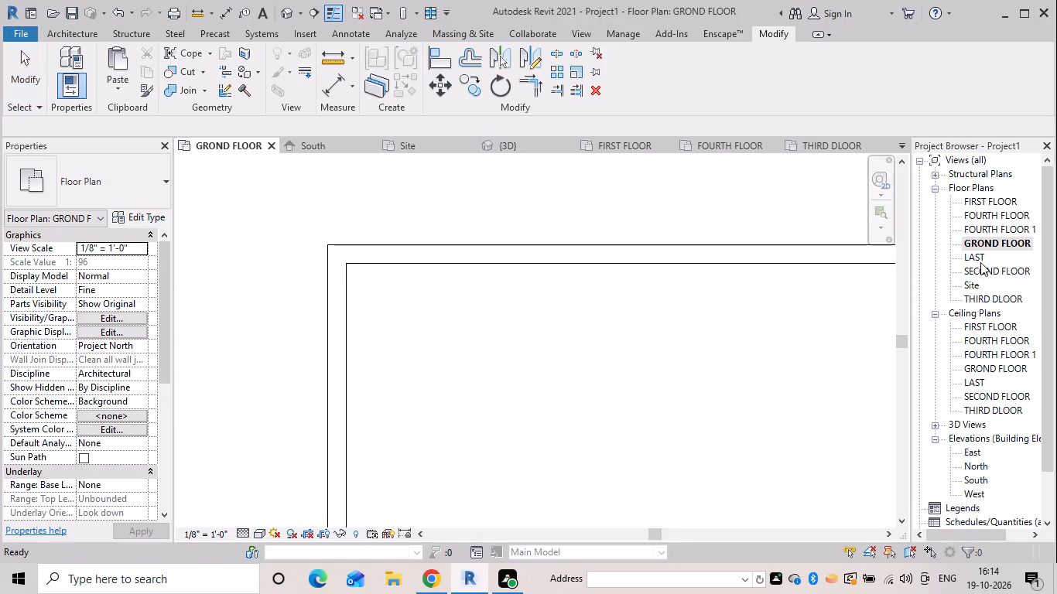
pyautogui.scroll(-12, 662, 318)
pyautogui.moveTo(647, 355); pyautogui.dragTo(491, 236, button='middle')
pyautogui.press('Escape')
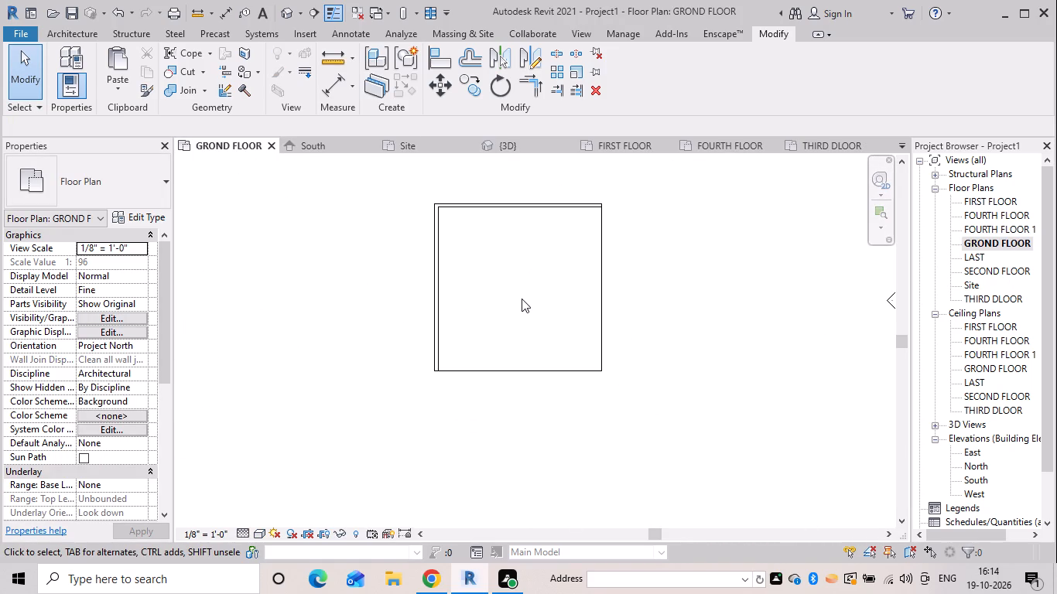
pyautogui.write('wa')
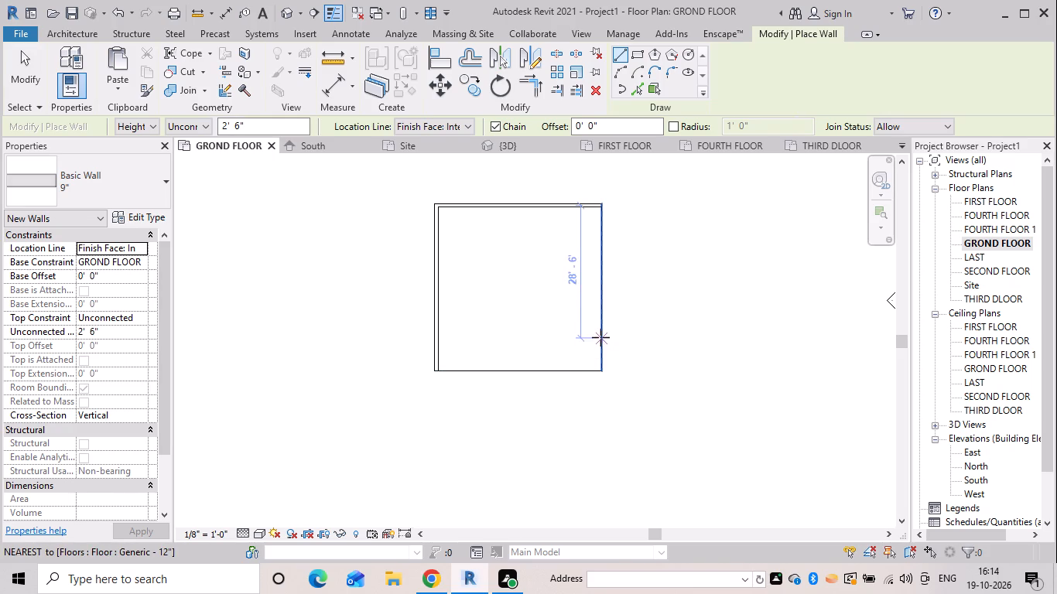
pyautogui.moveTo(600, 343); pyautogui.dragTo(590, 344)
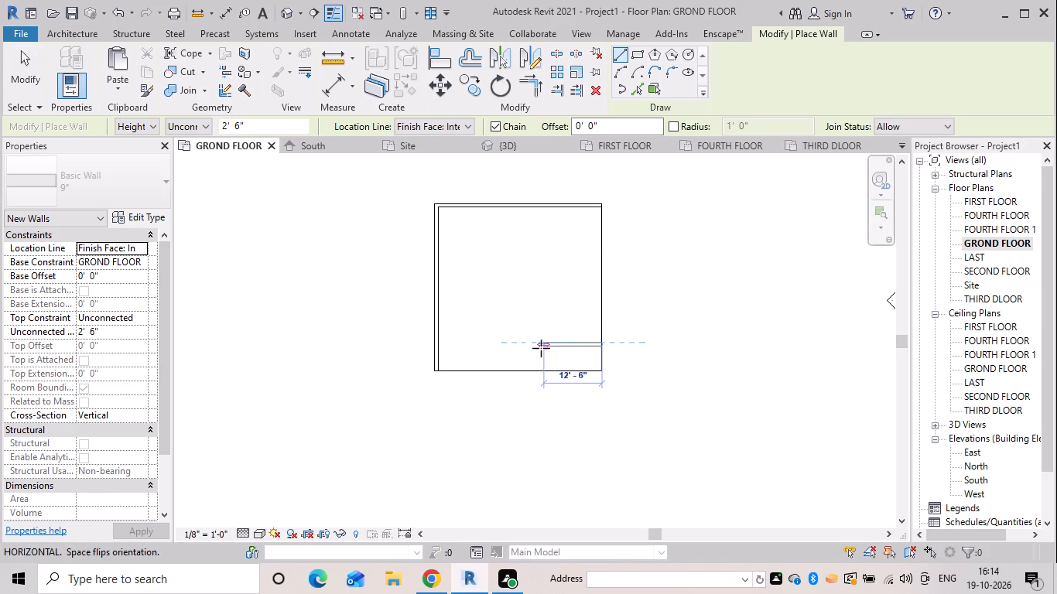
pyautogui.click(443, 337)
pyautogui.press('Escape')
pyautogui.press('Escape')
pyautogui.press('Escape')
pyautogui.press('Escape')
# In the 3D view, set the new front wall's top constraint to Up to level: FOURTH FLOOR.
pyautogui.click(532, 143)
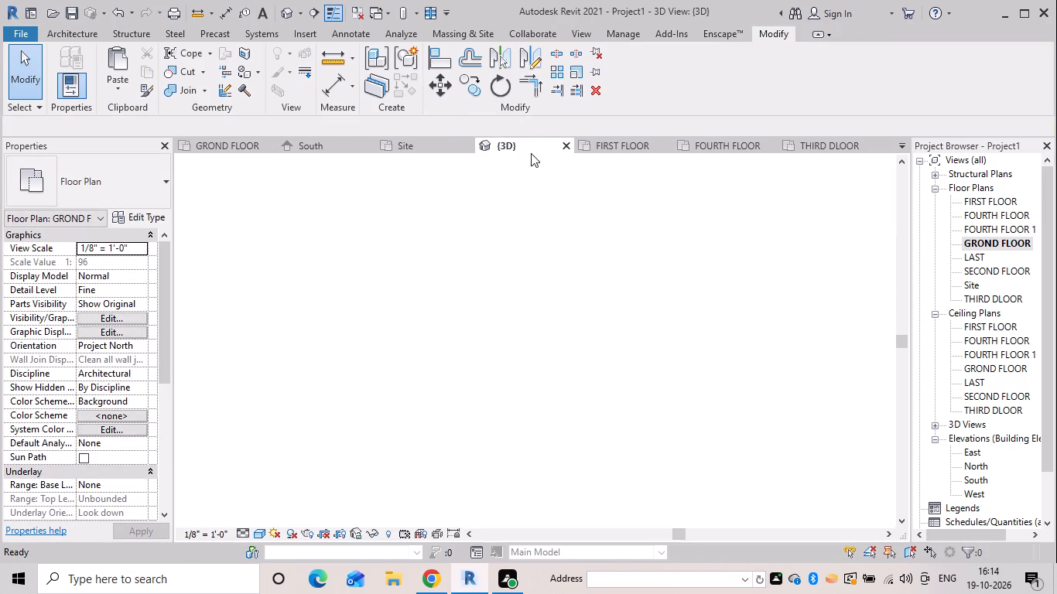
pyautogui.click(647, 430)
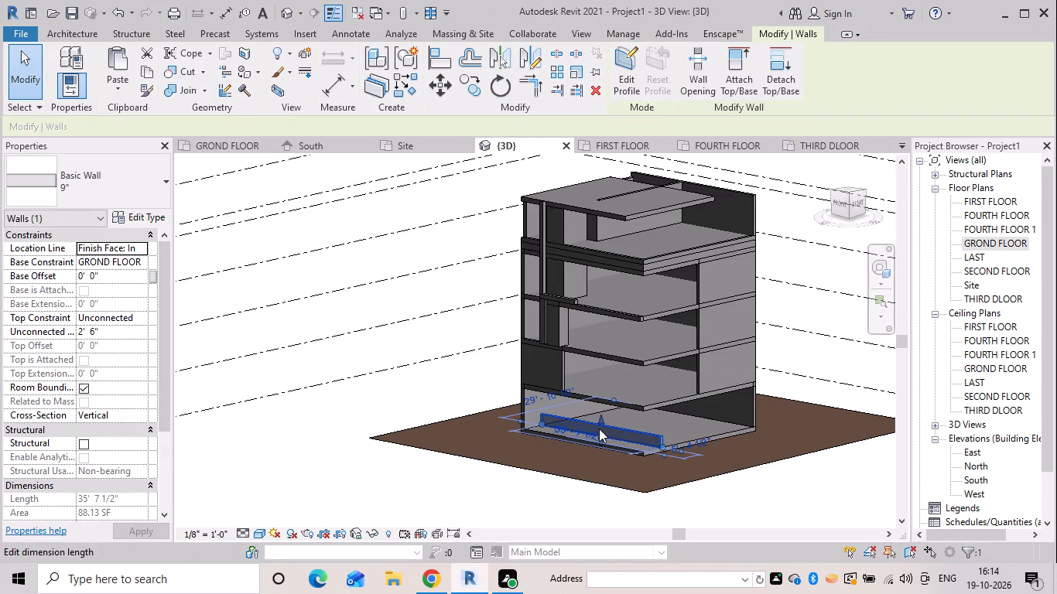
pyautogui.click(142, 313)
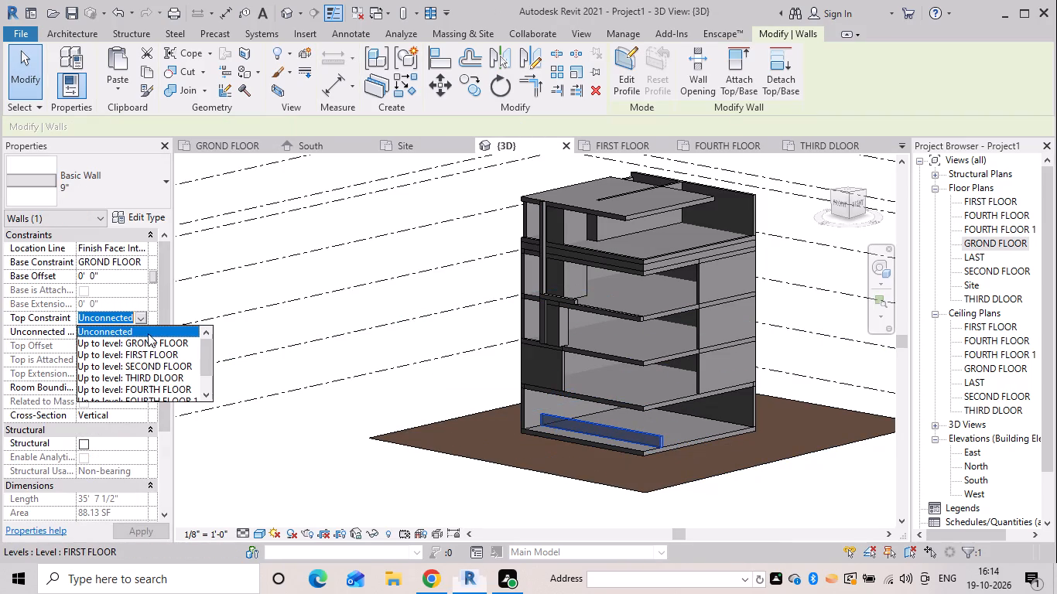
pyautogui.click(171, 391)
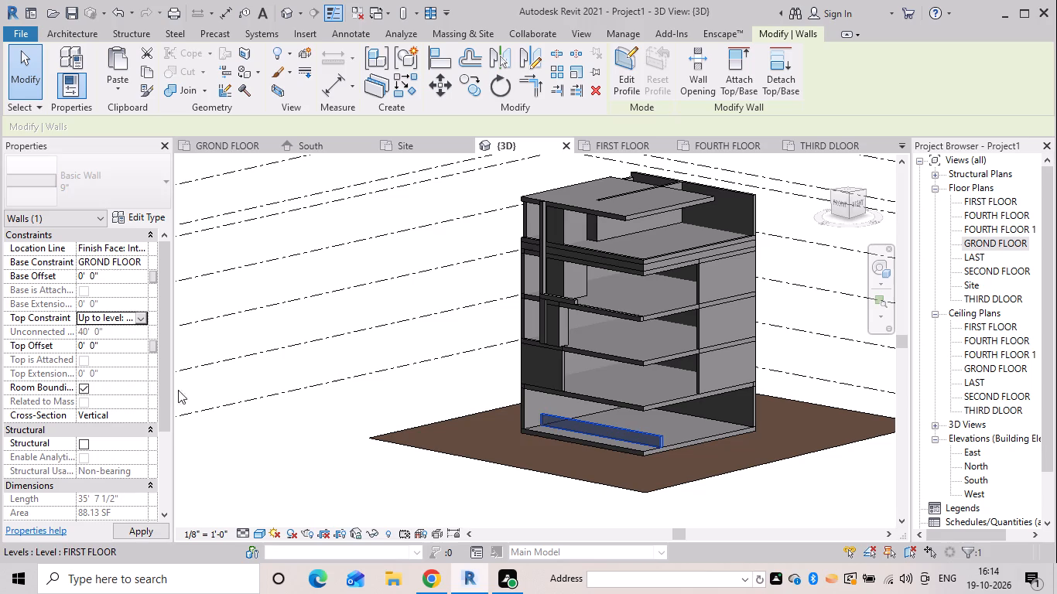
pyautogui.press('Escape')
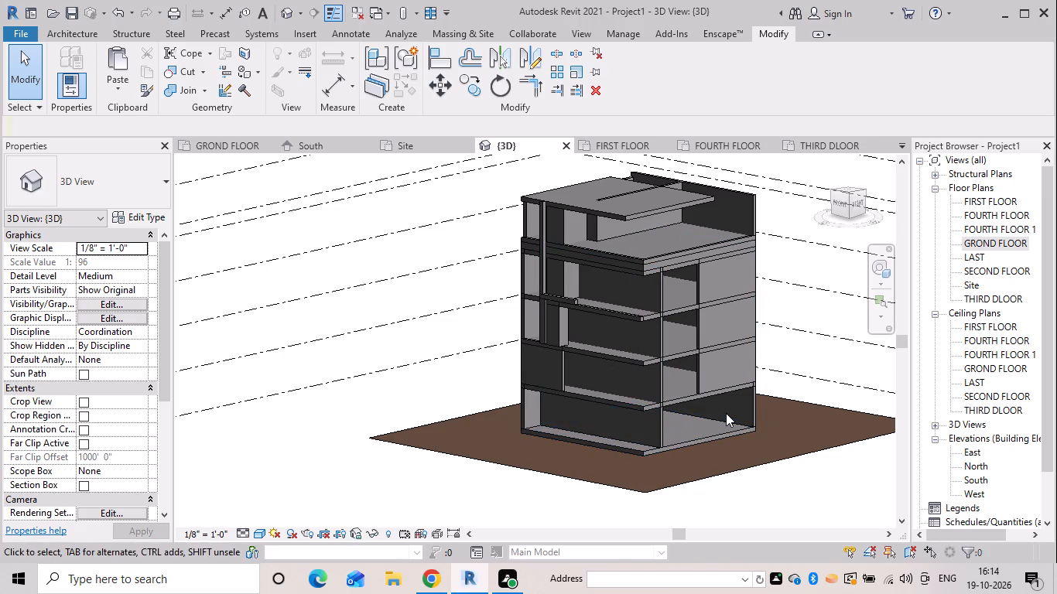
# Set the new front wall's base constraint to FIRST FLOOR, leaving the ground floor open at the front.
pyautogui.click(658, 426)
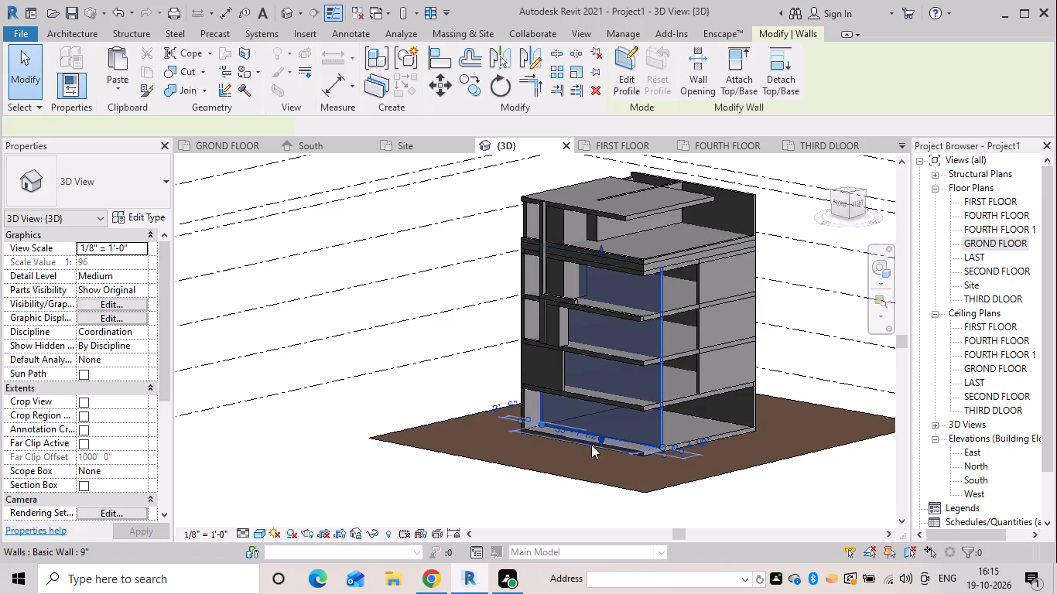
pyautogui.keyDown('shift'); pyautogui.moveTo(492, 434); pyautogui.dragTo(586, 425, button='middle'); pyautogui.keyUp('shift')
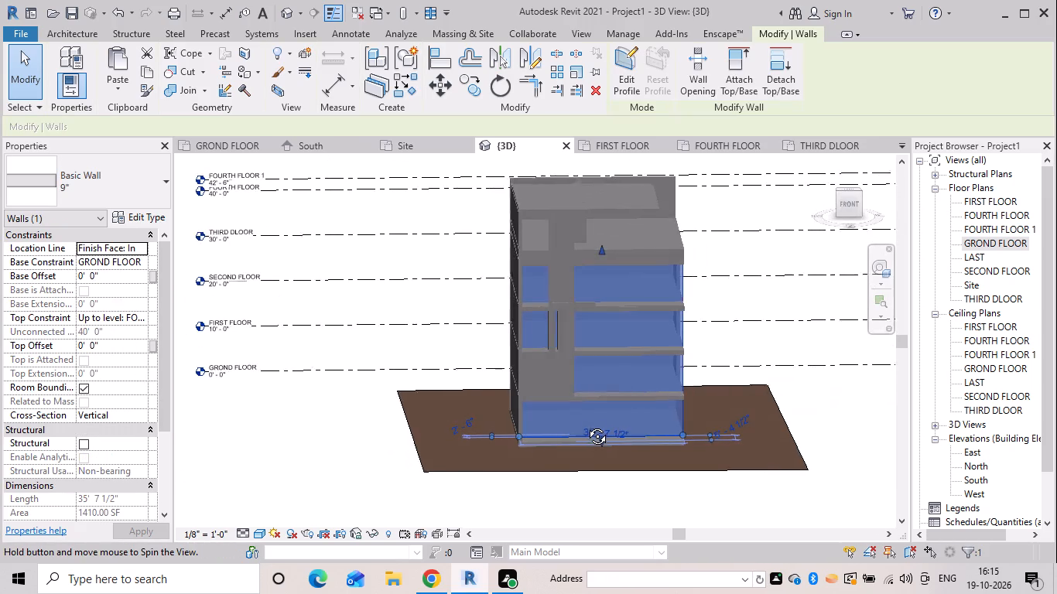
pyautogui.keyDown('shift'); pyautogui.moveTo(586, 425); pyautogui.dragTo(576, 422, button='middle'); pyautogui.keyUp('shift')
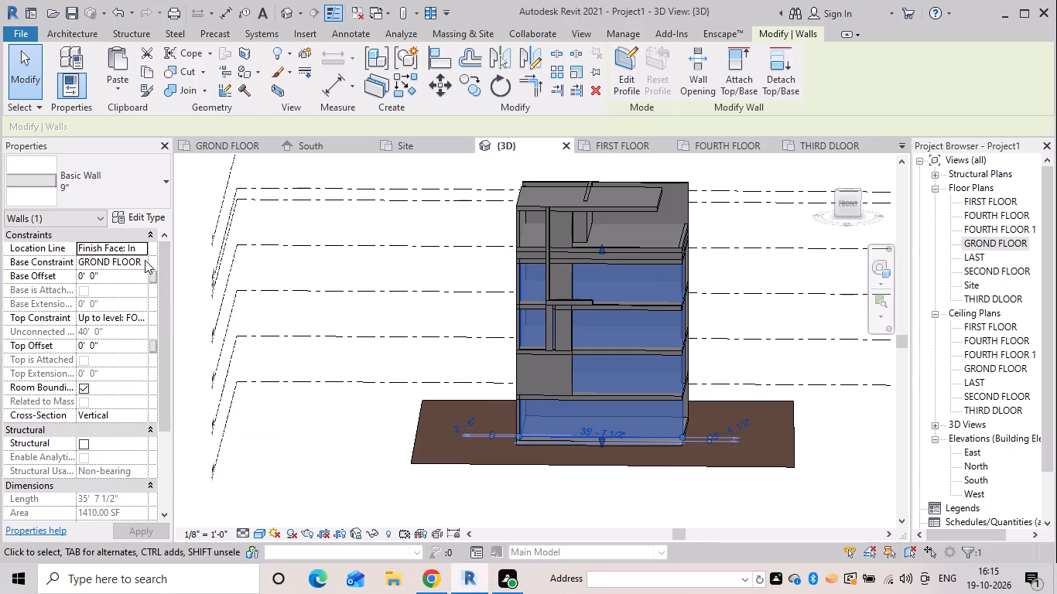
pyautogui.click(145, 260)
pyautogui.click(137, 288)
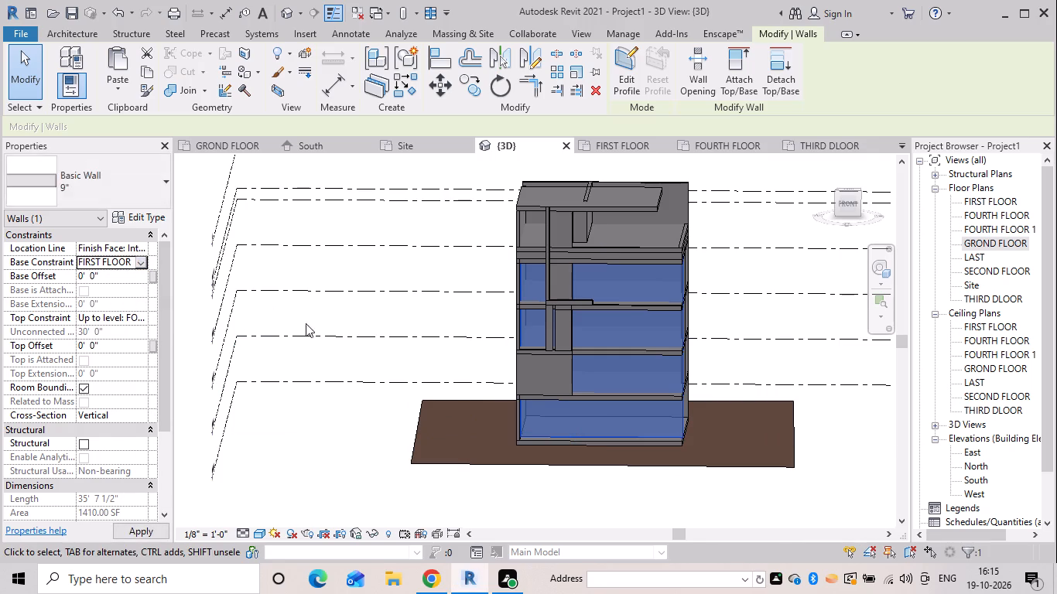
pyautogui.press('Escape')
# Examine the facade from the front and side, checking how the new front wall meets the slabs, side walls and facade frames.
pyautogui.keyDown('shift'); pyautogui.moveTo(752, 368); pyautogui.dragTo(634, 362, button='middle'); pyautogui.keyUp('shift')
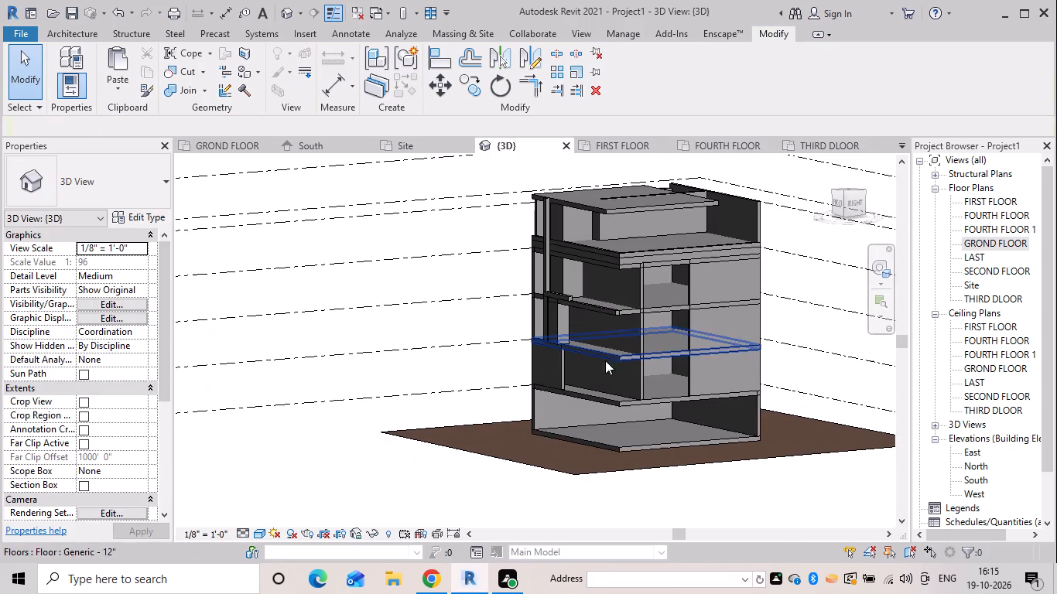
pyautogui.scroll(5, 562, 318)
pyautogui.keyDown('shift'); pyautogui.moveTo(532, 347); pyautogui.dragTo(640, 346, button='middle'); pyautogui.keyUp('shift')
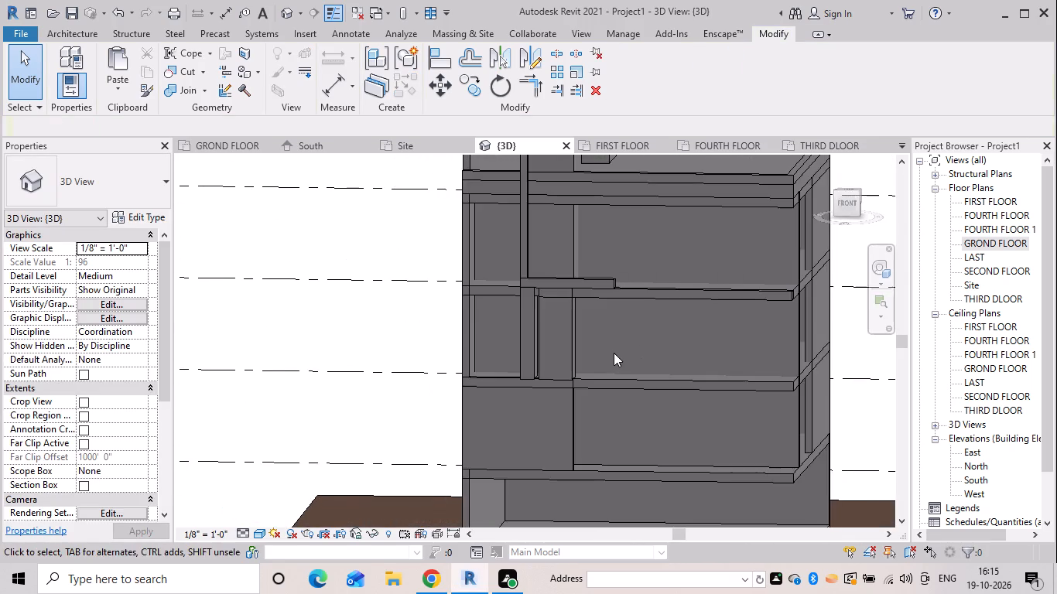
pyautogui.scroll(-3, 619, 371)
pyautogui.press('Escape')
pyautogui.keyDown('shift'); pyautogui.moveTo(631, 351); pyautogui.dragTo(615, 364, button='middle'); pyautogui.keyUp('shift')
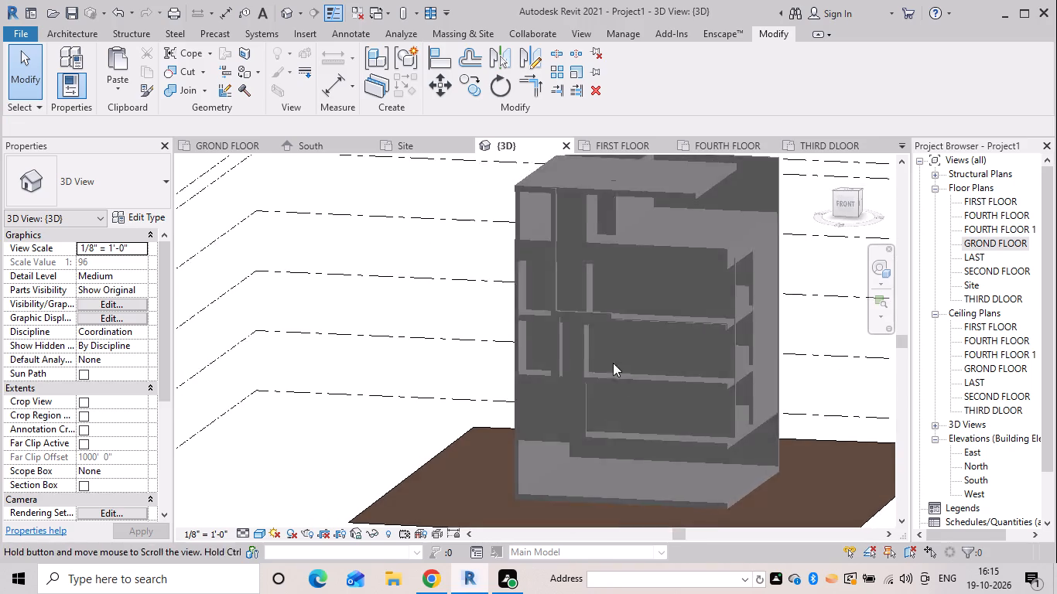
pyautogui.scroll(7, 562, 345)
pyautogui.keyDown('shift'); pyautogui.moveTo(590, 343); pyautogui.dragTo(645, 336, button='middle'); pyautogui.keyUp('shift')
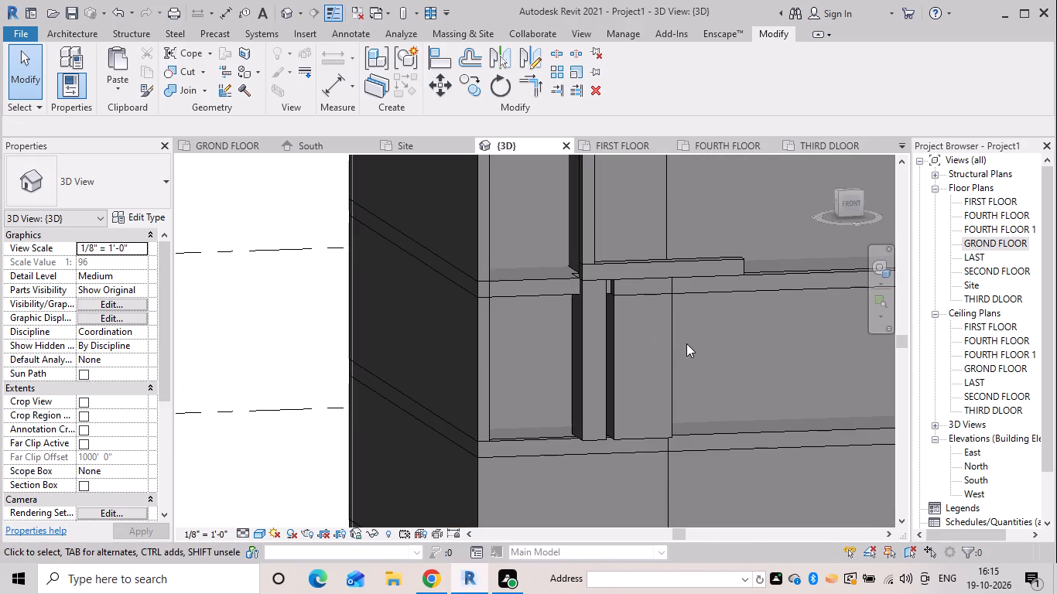
pyautogui.scroll(-7, 686, 343)
pyautogui.keyDown('shift'); pyautogui.moveTo(691, 361); pyautogui.dragTo(658, 373, button='middle'); pyautogui.keyUp('shift')
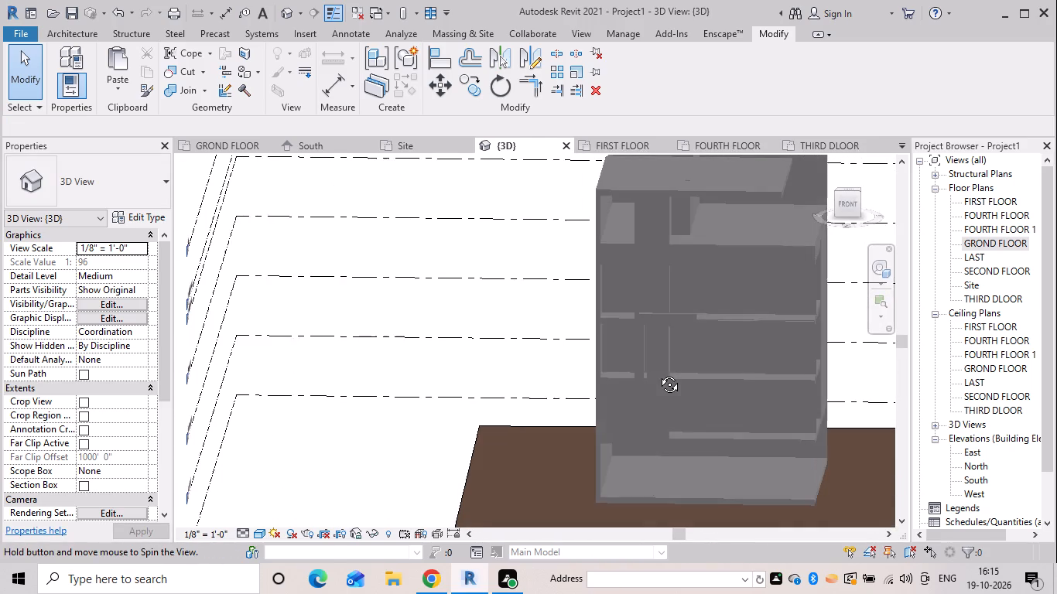
pyautogui.keyDown('shift'); pyautogui.moveTo(658, 373); pyautogui.dragTo(657, 372, button='middle'); pyautogui.keyUp('shift')
pyautogui.scroll(5, 617, 366)
pyautogui.keyDown('shift'); pyautogui.moveTo(611, 335); pyautogui.dragTo(588, 333, button='middle'); pyautogui.keyUp('shift')
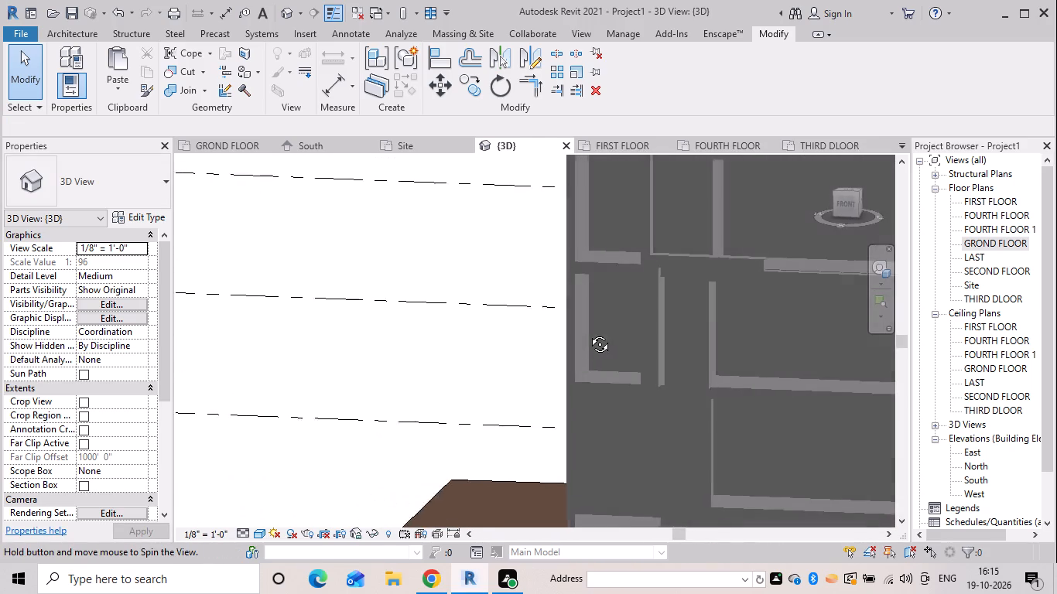
pyautogui.keyDown('shift'); pyautogui.moveTo(588, 333); pyautogui.dragTo(576, 332, button='middle'); pyautogui.keyUp('shift')
pyautogui.scroll(-4, 576, 332)
pyautogui.keyDown('shift'); pyautogui.moveTo(576, 326); pyautogui.dragTo(538, 370, button='middle'); pyautogui.keyUp('shift')
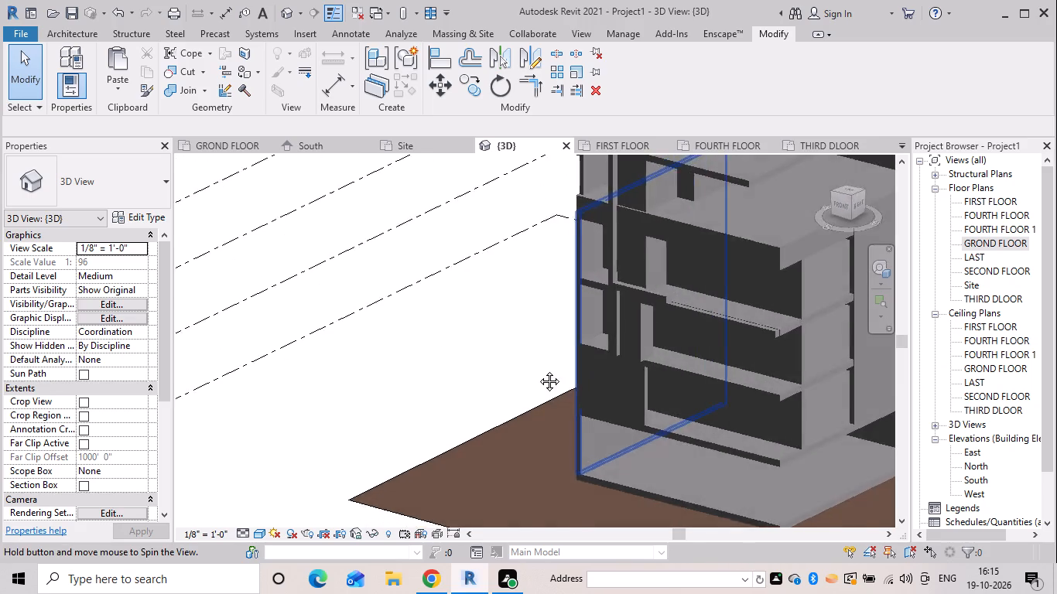
pyautogui.keyDown('shift'); pyautogui.moveTo(538, 370); pyautogui.dragTo(533, 373, button='middle'); pyautogui.keyUp('shift')
pyautogui.scroll(-9, 528, 373)
pyautogui.scroll(5, 576, 360)
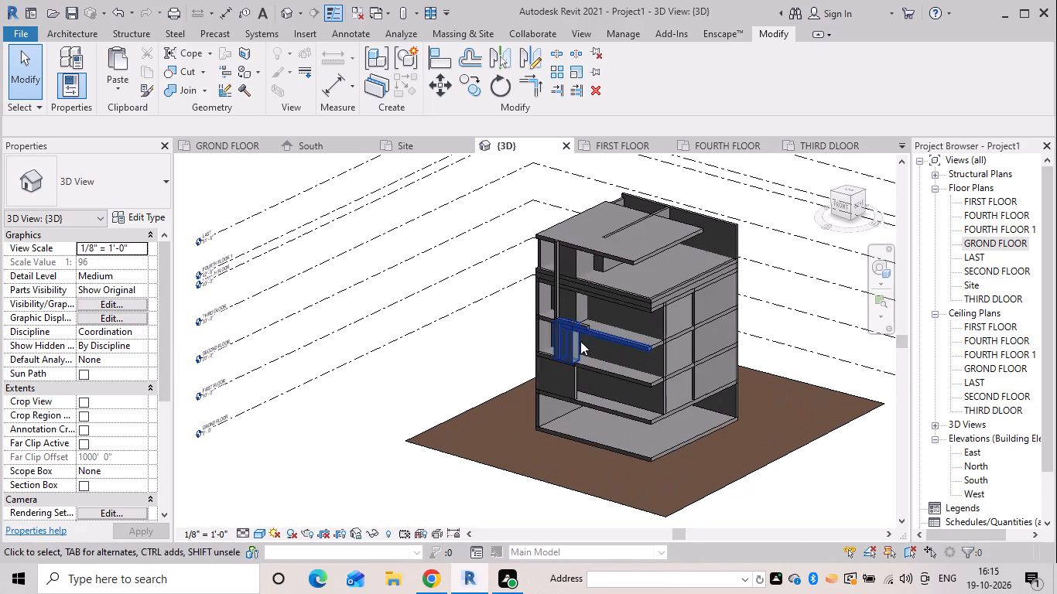
pyautogui.scroll(5, 510, 345)
pyautogui.scroll(-1, 522, 368)
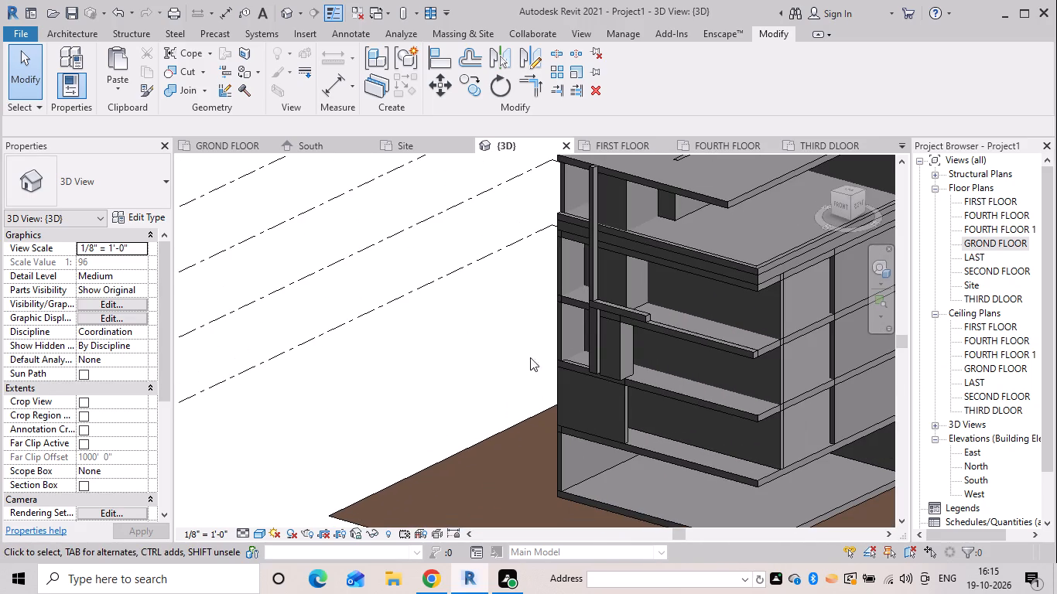
pyautogui.keyDown('shift'); pyautogui.moveTo(514, 302); pyautogui.dragTo(574, 295, button='middle'); pyautogui.keyUp('shift')
pyautogui.scroll(-6, 574, 292)
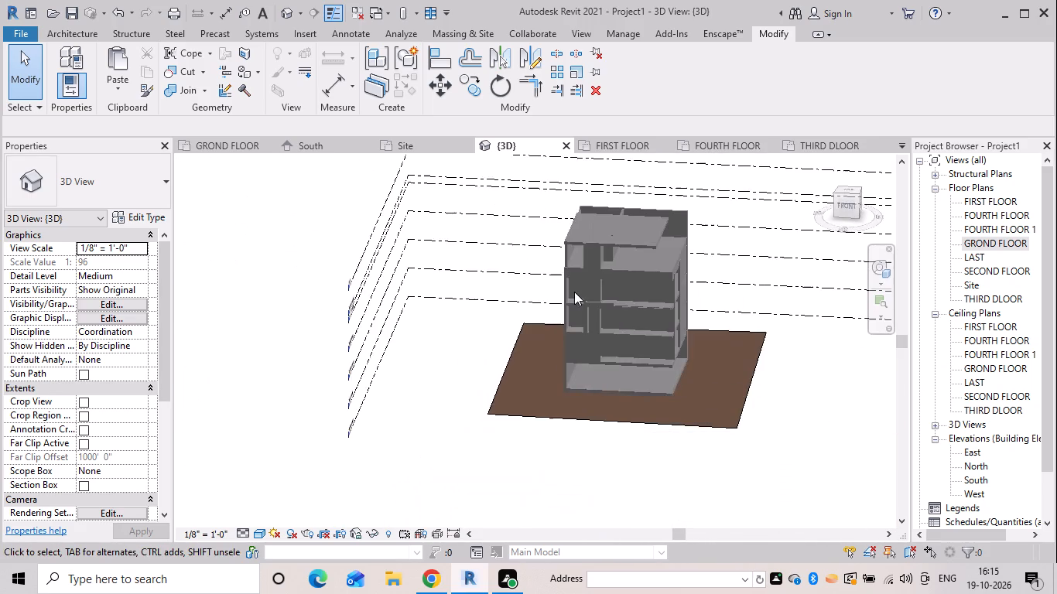
pyautogui.keyDown('shift'); pyautogui.moveTo(574, 292); pyautogui.dragTo(589, 282, button='middle'); pyautogui.keyUp('shift')
pyautogui.scroll(-5, 588, 292)
pyautogui.keyDown('shift'); pyautogui.moveTo(659, 307); pyautogui.dragTo(532, 336, button='middle'); pyautogui.keyUp('shift')
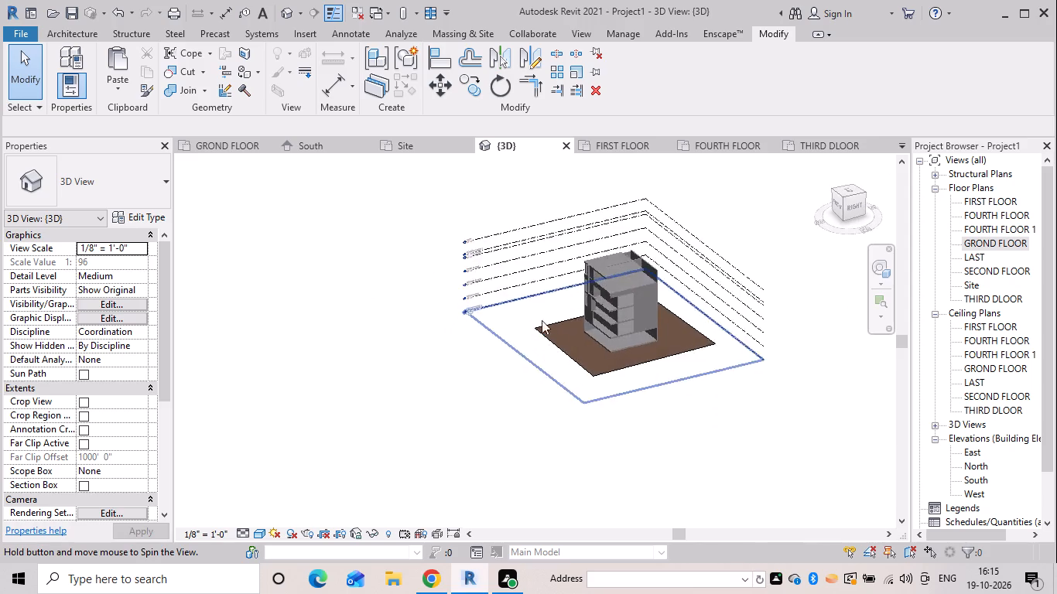
pyautogui.scroll(6, 574, 313)
pyautogui.moveTo(688, 331); pyautogui.dragTo(691, 391, button='middle')
pyautogui.scroll(4, 686, 340)
pyautogui.keyDown('shift'); pyautogui.moveTo(686, 337); pyautogui.dragTo(681, 295, button='middle'); pyautogui.keyUp('shift')
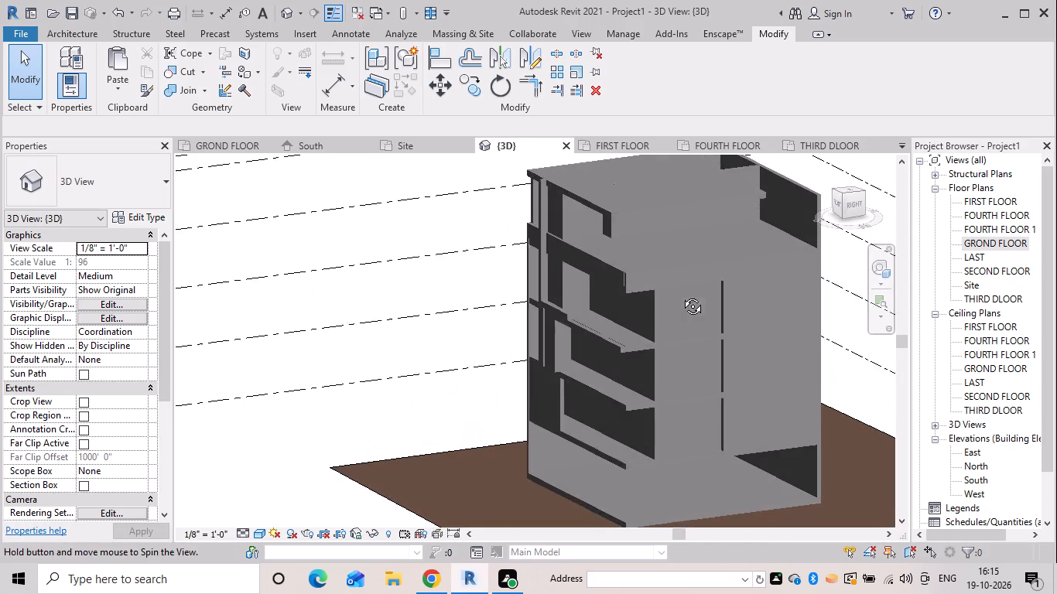
pyautogui.keyDown('shift'); pyautogui.moveTo(681, 295); pyautogui.dragTo(680, 293, button='middle'); pyautogui.keyUp('shift')
pyautogui.moveTo(660, 335); pyautogui.dragTo(664, 298, button='middle')
pyautogui.keyDown('shift'); pyautogui.moveTo(664, 298); pyautogui.dragTo(672, 276, button='middle'); pyautogui.keyUp('shift')
pyautogui.scroll(-4, 667, 284)
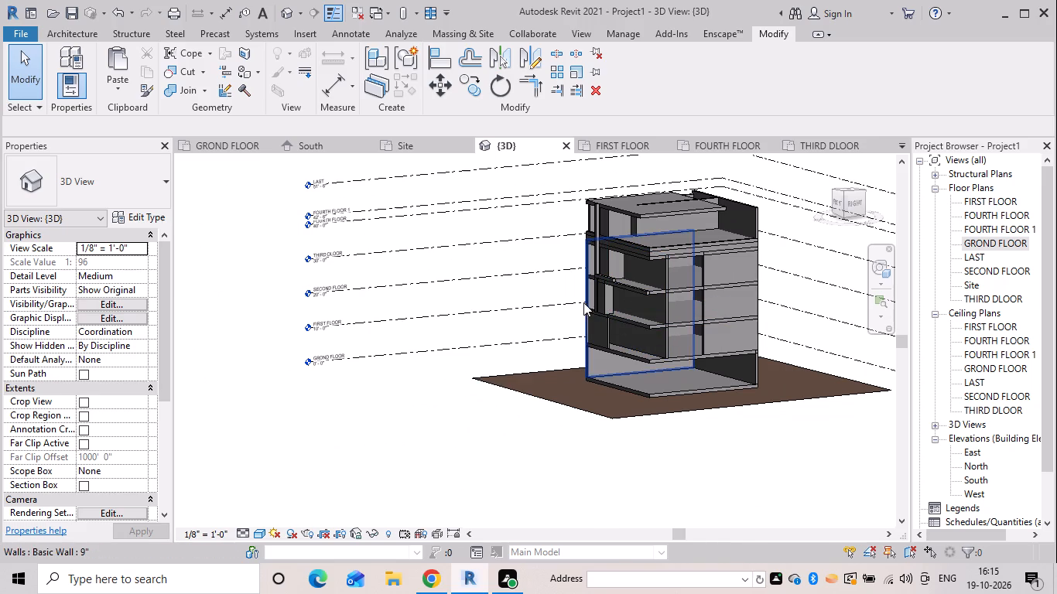
pyautogui.keyDown('shift'); pyautogui.moveTo(594, 309); pyautogui.dragTo(703, 314, button='middle'); pyautogui.keyUp('shift')
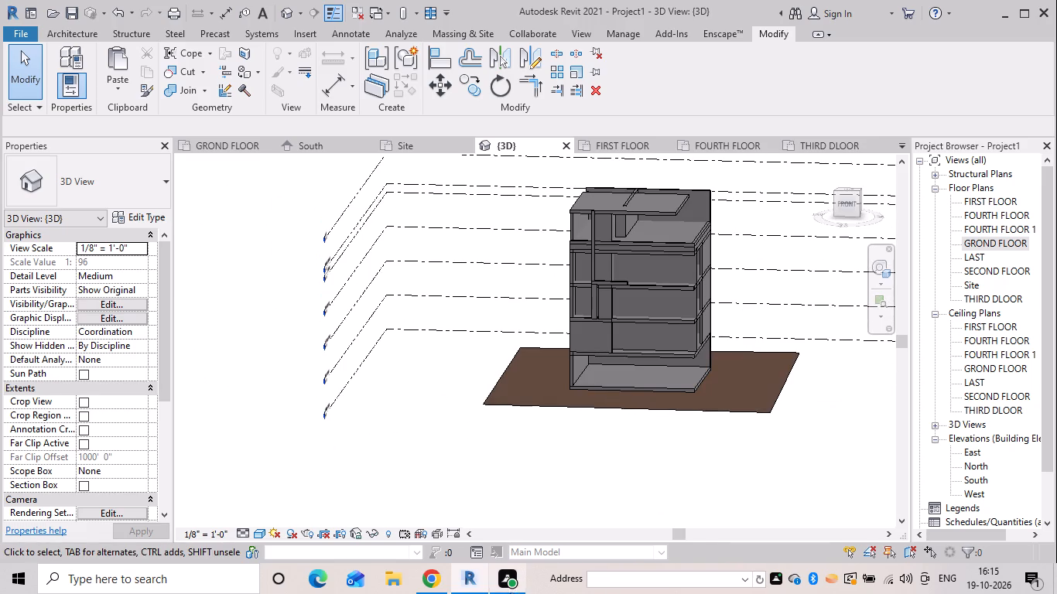
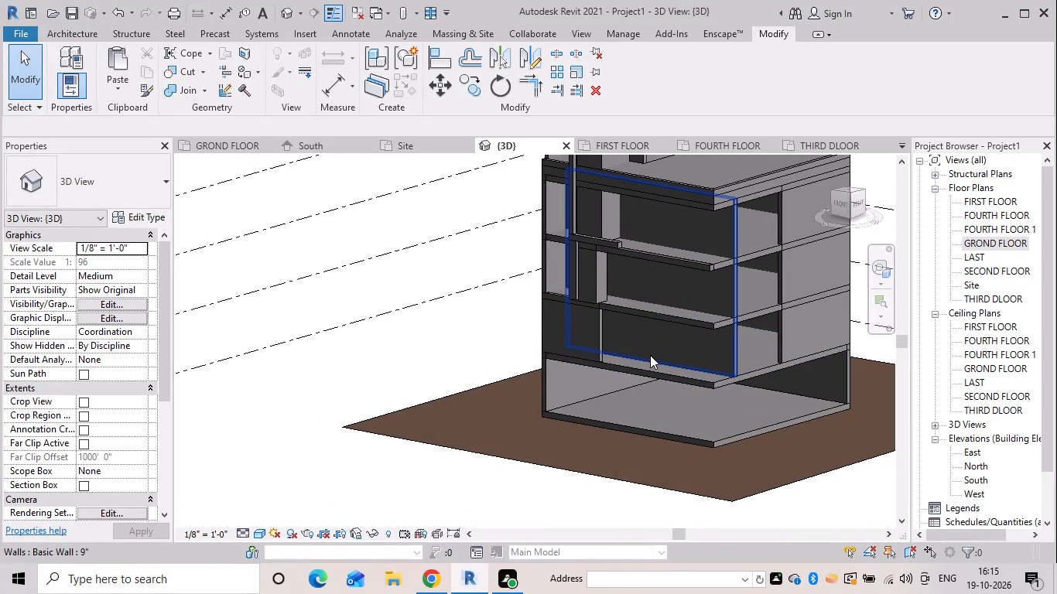
# Open the FIRST FLOOR plan to work on the open side next to the recessed front wall.
pyautogui.keyDown('shift'); pyautogui.moveTo(737, 362); pyautogui.dragTo(645, 374, button='middle'); pyautogui.keyUp('shift')
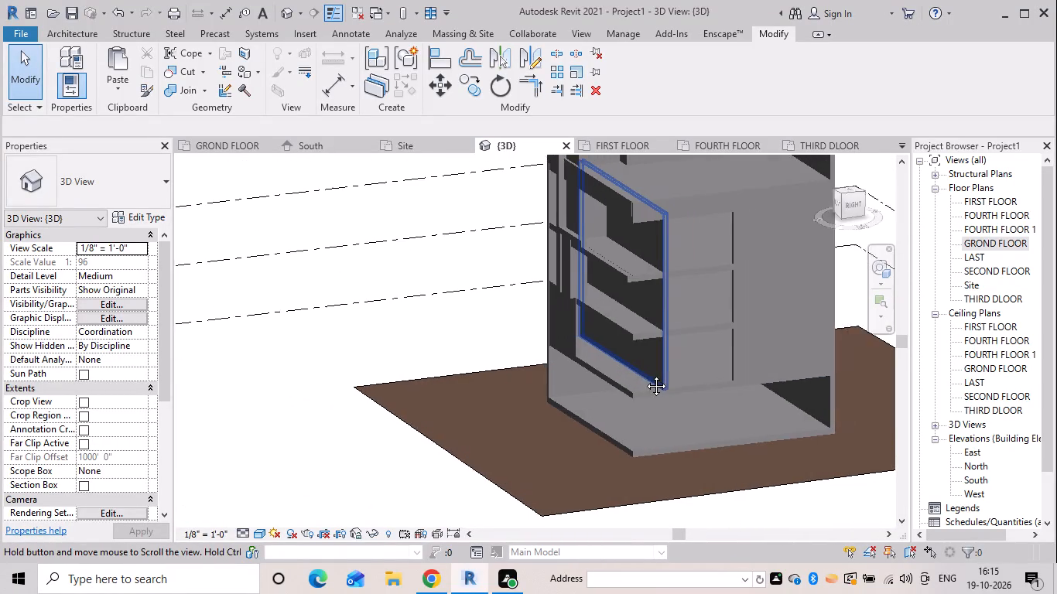
pyautogui.keyDown('shift'); pyautogui.moveTo(645, 374); pyautogui.dragTo(626, 374, button='middle'); pyautogui.keyUp('shift')
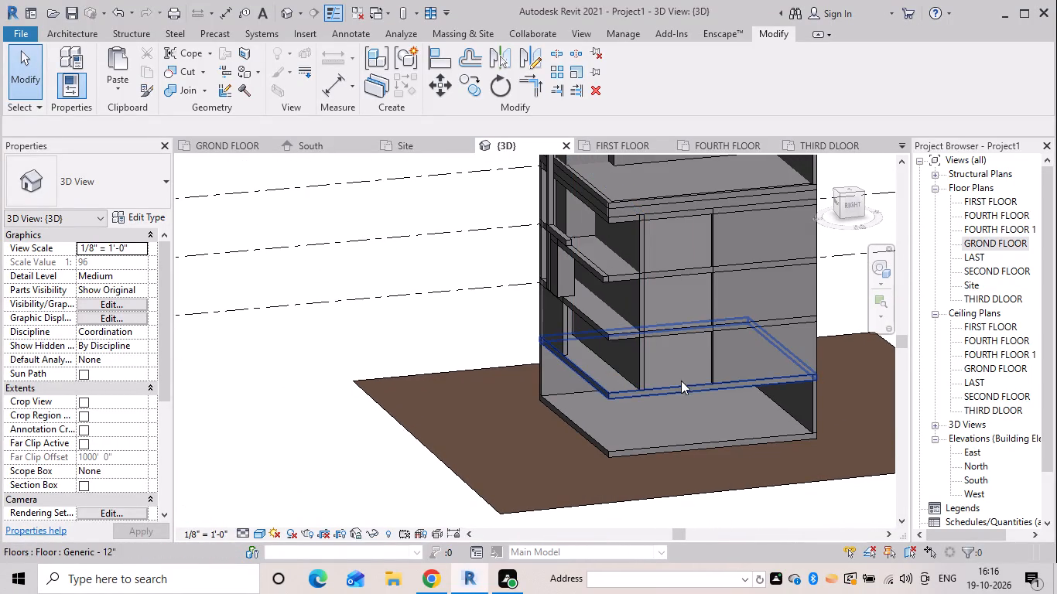
pyautogui.scroll(3, 667, 390)
pyautogui.keyDown('shift'); pyautogui.moveTo(661, 387); pyautogui.dragTo(611, 377, button='middle'); pyautogui.keyUp('shift')
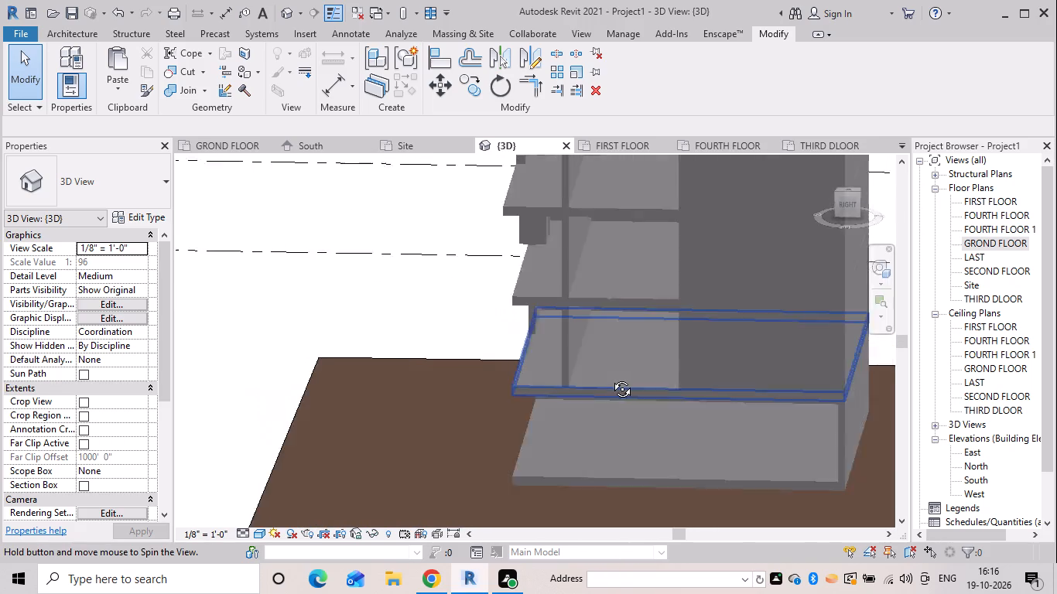
pyautogui.keyDown('shift'); pyautogui.moveTo(611, 377); pyautogui.dragTo(604, 374, button='middle'); pyautogui.keyUp('shift')
pyautogui.doubleClick(982, 196)
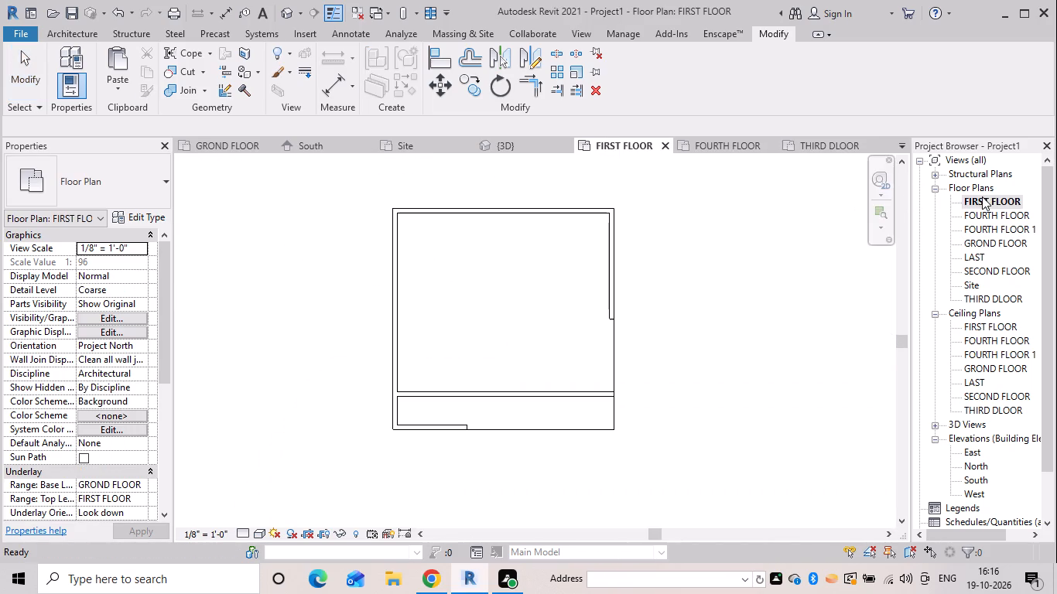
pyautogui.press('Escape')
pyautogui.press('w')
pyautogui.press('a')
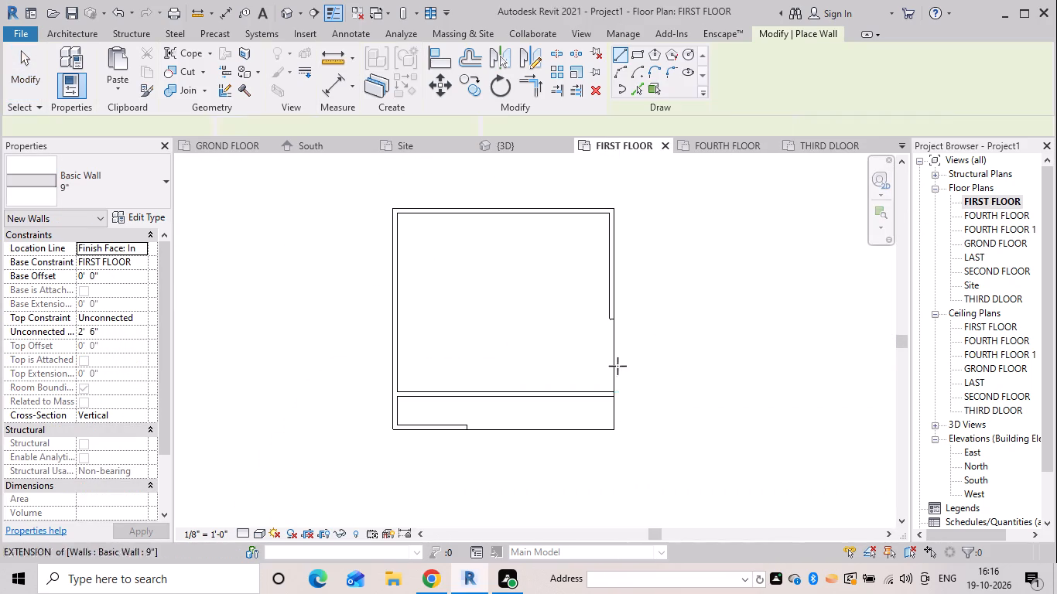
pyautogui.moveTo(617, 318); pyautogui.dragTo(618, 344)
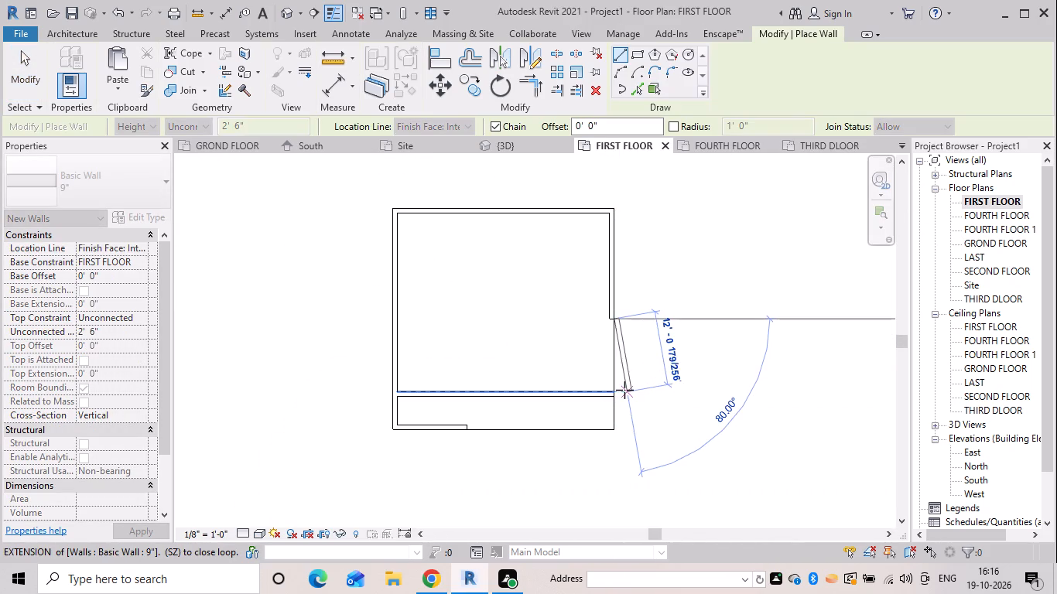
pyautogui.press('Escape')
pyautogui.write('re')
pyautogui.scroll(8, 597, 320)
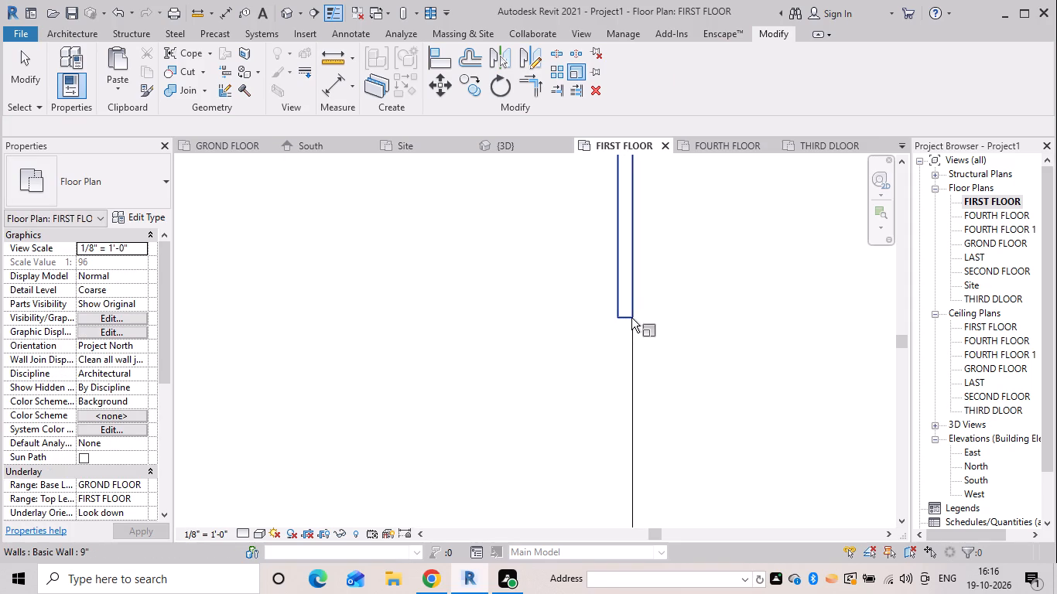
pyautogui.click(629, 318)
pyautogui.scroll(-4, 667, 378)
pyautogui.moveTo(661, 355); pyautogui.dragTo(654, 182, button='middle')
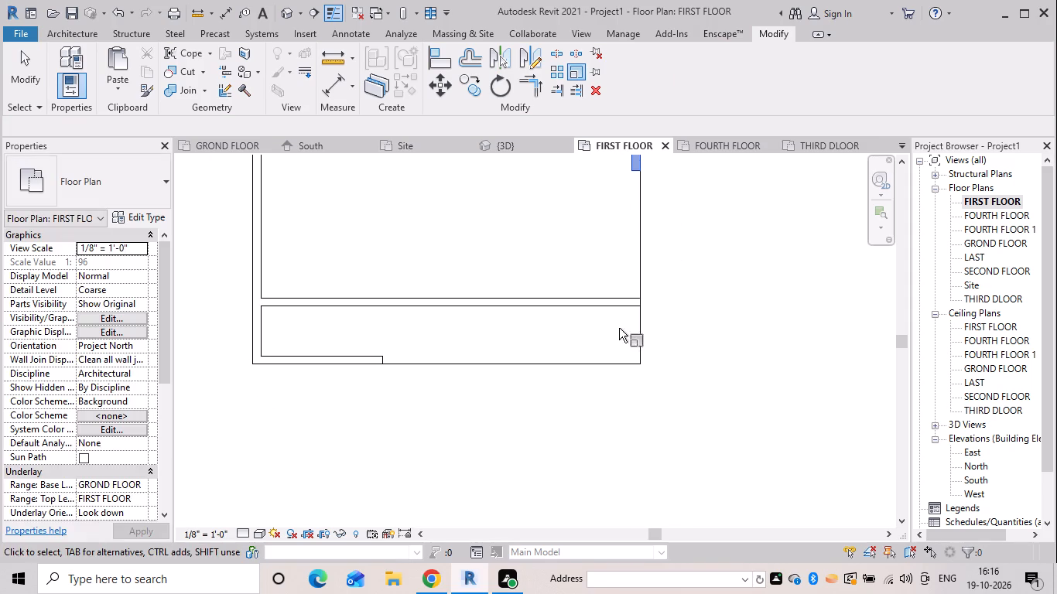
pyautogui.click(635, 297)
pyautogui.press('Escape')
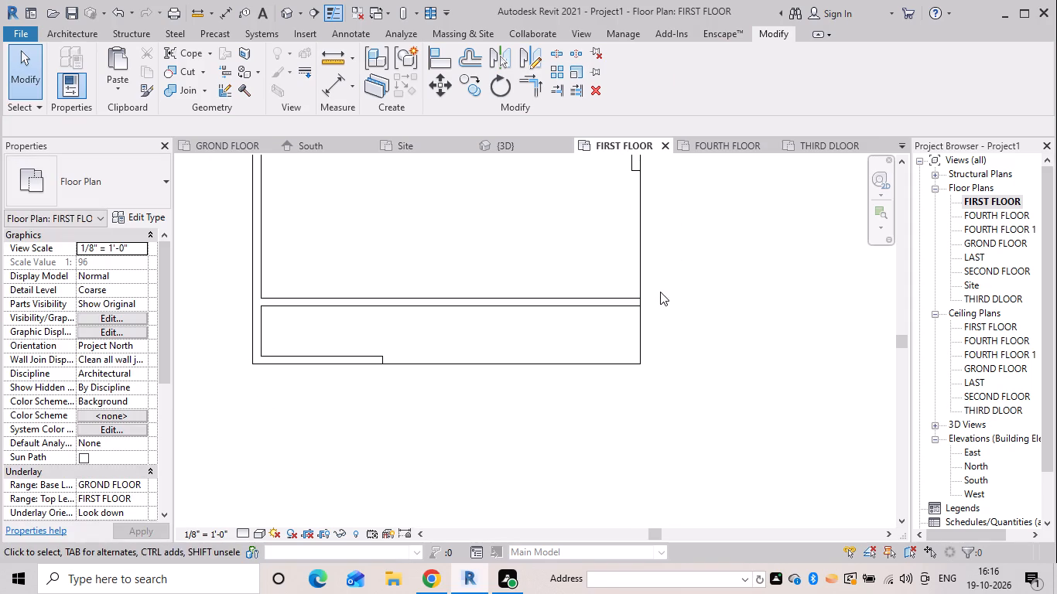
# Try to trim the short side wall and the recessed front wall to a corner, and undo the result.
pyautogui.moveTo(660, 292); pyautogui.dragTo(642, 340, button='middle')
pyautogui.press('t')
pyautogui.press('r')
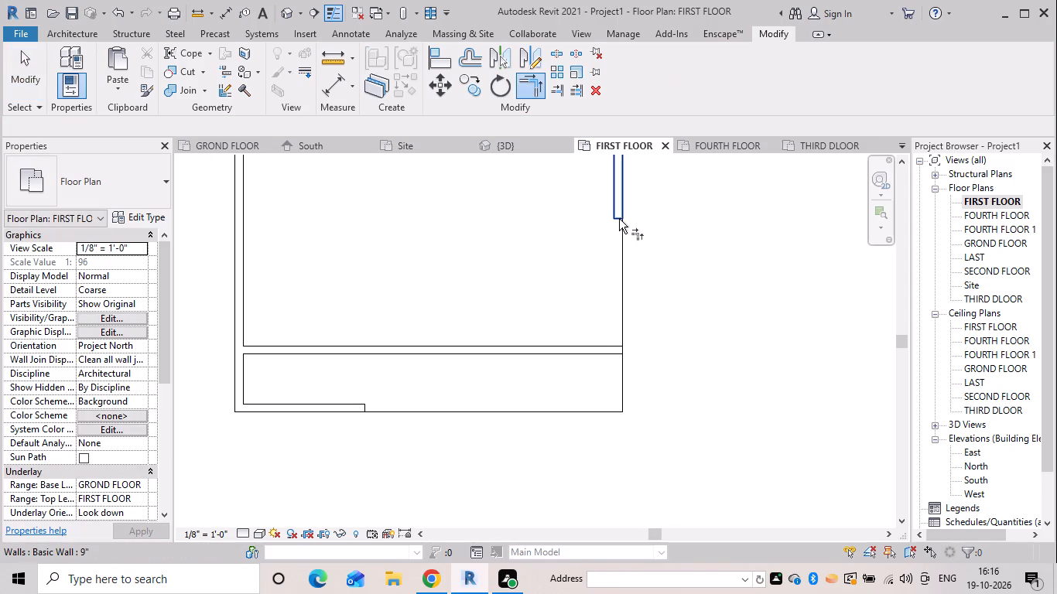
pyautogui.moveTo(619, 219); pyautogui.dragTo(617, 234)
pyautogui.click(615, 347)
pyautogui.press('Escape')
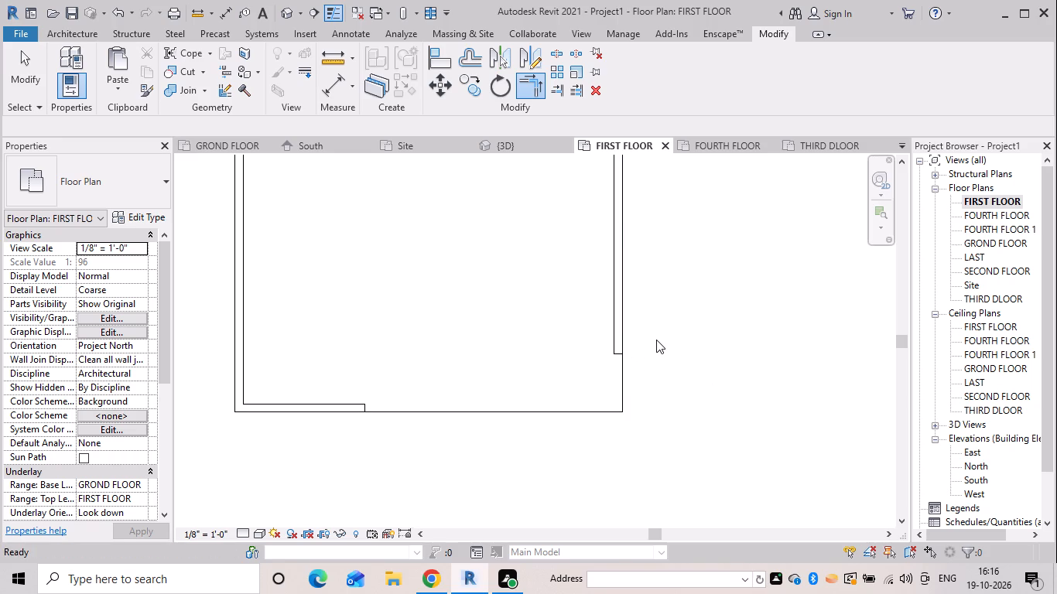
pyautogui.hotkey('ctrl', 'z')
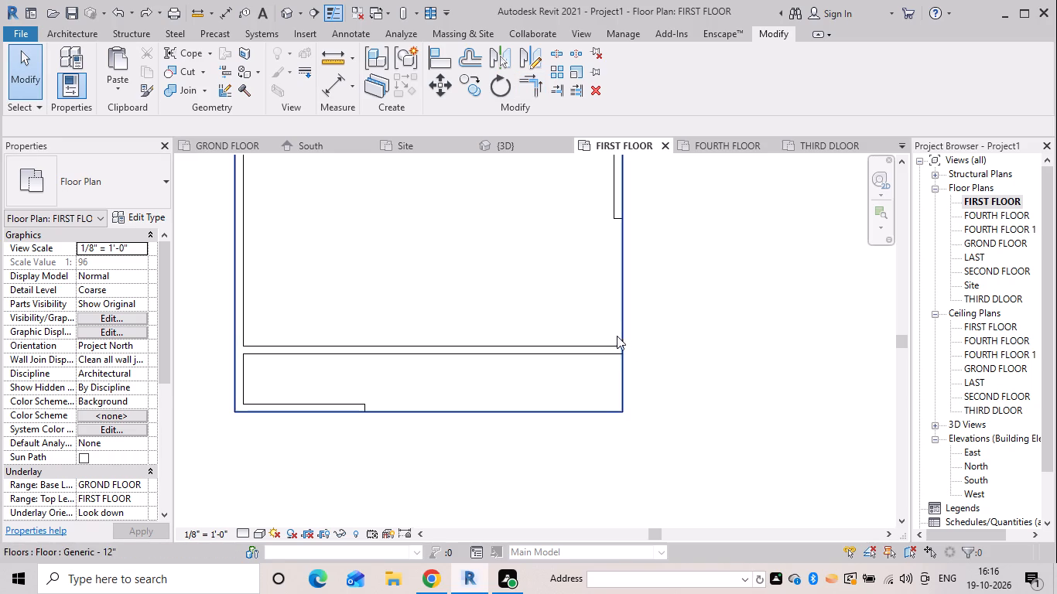
# Trim/Extend the short side wall and the recessed front wall to a corner, keeping both walls and closing the open side.
pyautogui.press('Escape')
pyautogui.press('t')
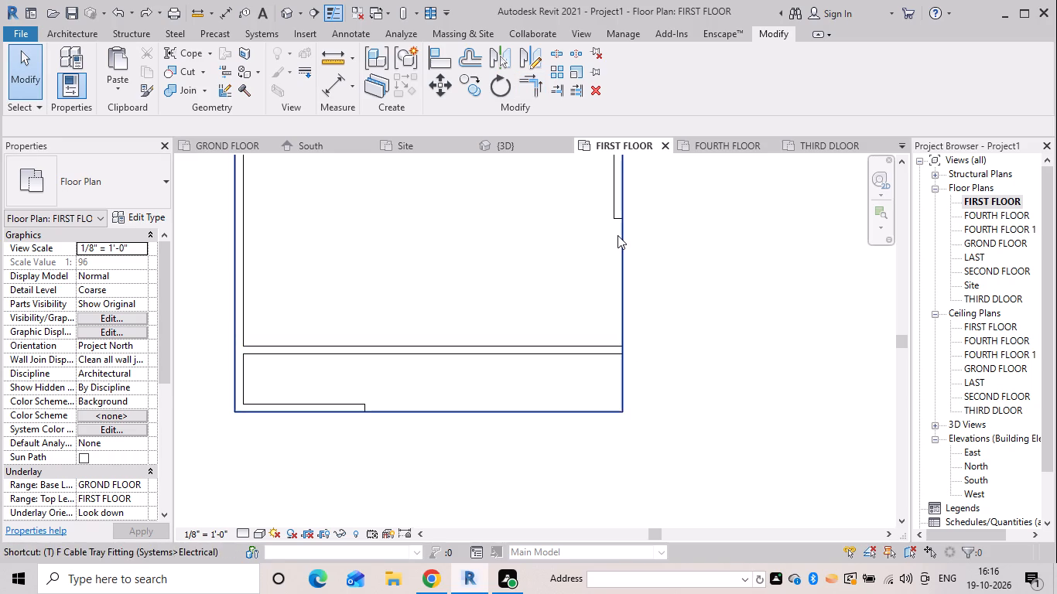
pyautogui.press('r')
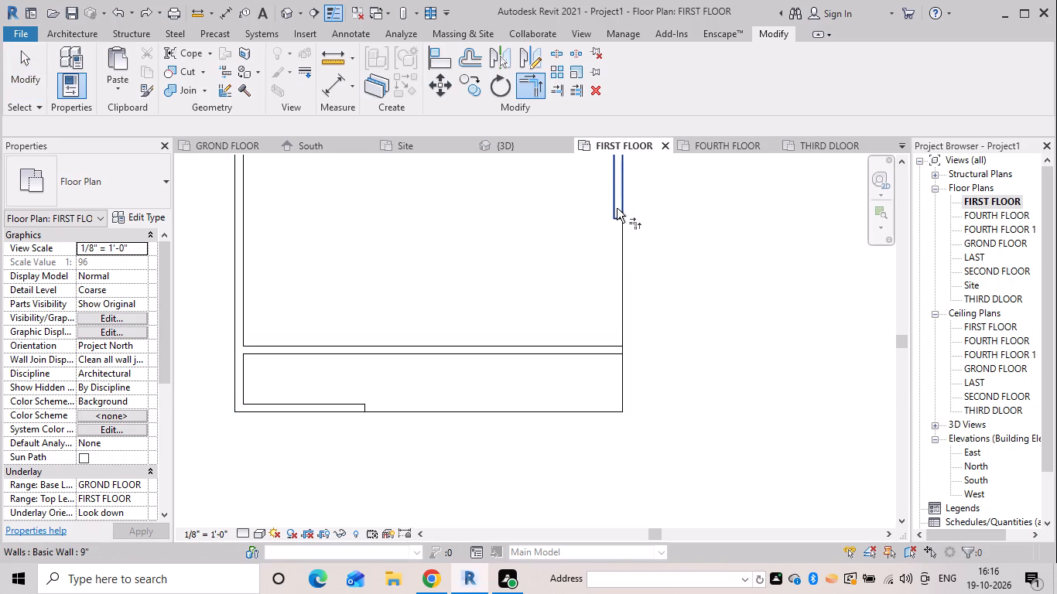
pyautogui.moveTo(617, 208); pyautogui.dragTo(617, 216)
pyautogui.click(612, 349)
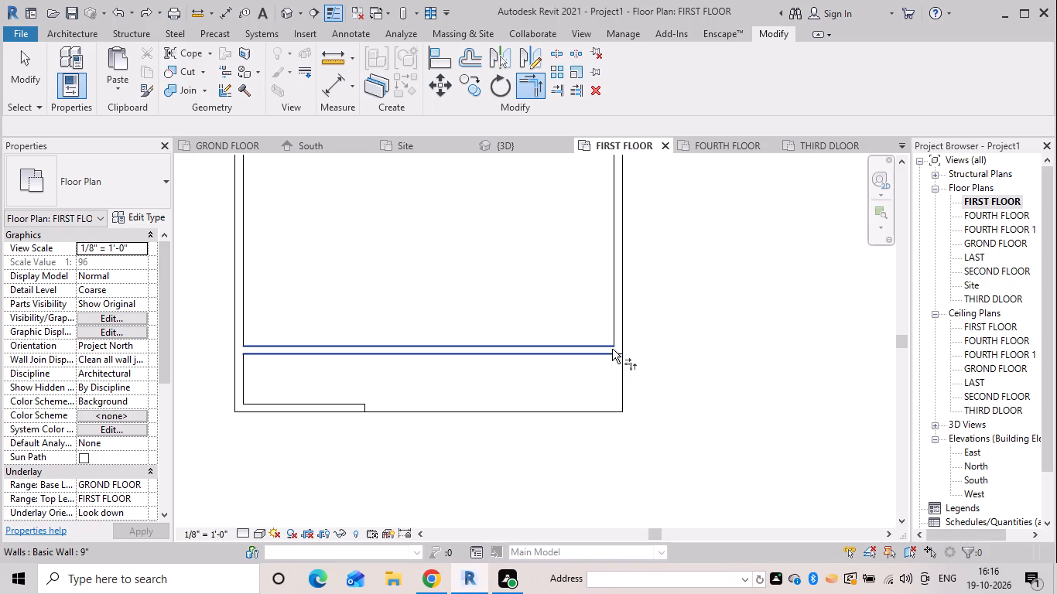
pyautogui.press('Escape')
# Examine in the 3D view how the extended side wall meets the recessed front wall and the floor slabs.
pyautogui.click(524, 150)
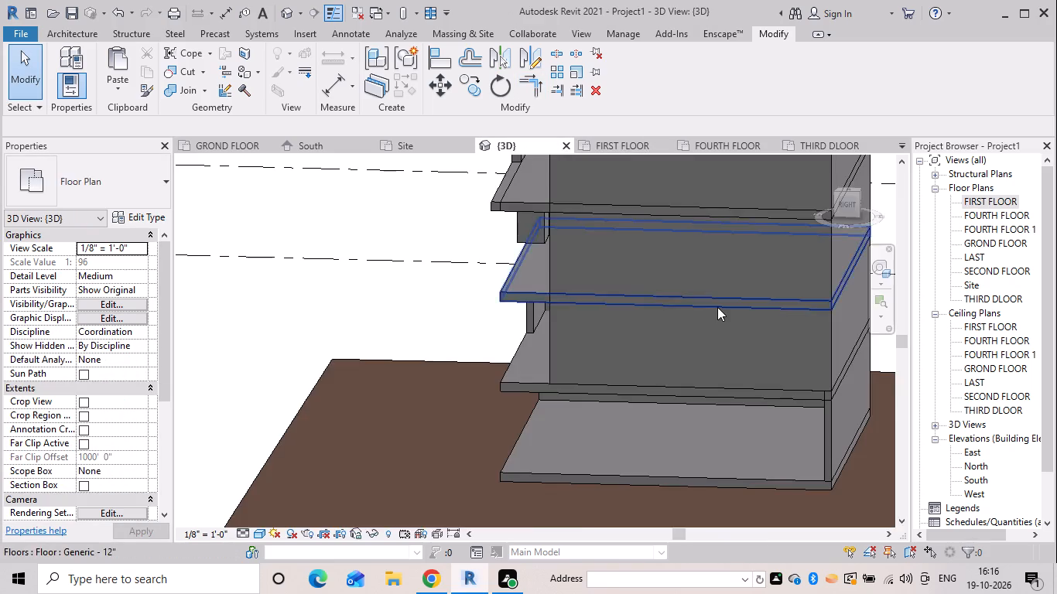
pyautogui.scroll(-2, 717, 307)
pyautogui.scroll(-2, 590, 351)
pyautogui.keyDown('shift'); pyautogui.moveTo(560, 325); pyautogui.dragTo(676, 306, button='middle'); pyautogui.keyUp('shift')
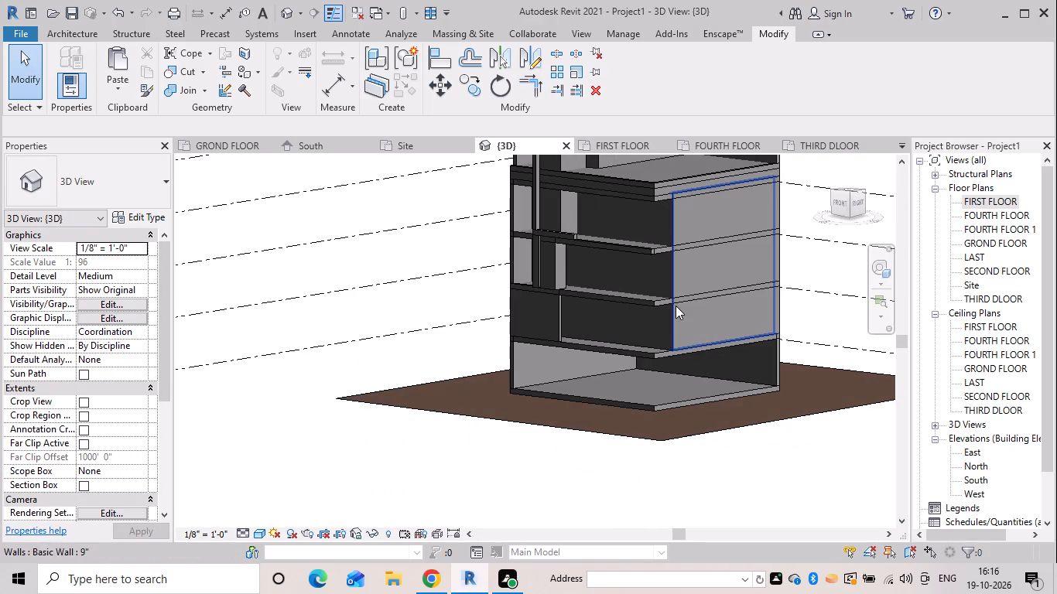
pyautogui.press('Escape')
pyautogui.keyDown('shift'); pyautogui.moveTo(703, 326); pyautogui.dragTo(734, 326, button='middle'); pyautogui.keyUp('shift')
pyautogui.scroll(3, 699, 319)
pyautogui.keyDown('shift'); pyautogui.moveTo(698, 319); pyautogui.dragTo(719, 369, button='middle'); pyautogui.keyUp('shift')
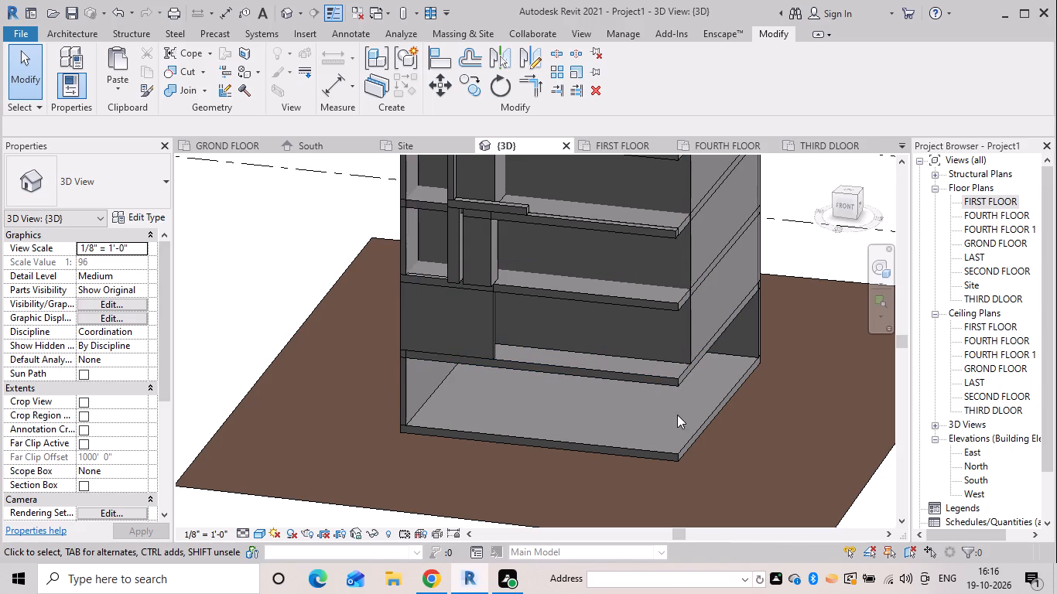
# On the FIRST FLOOR plan, start a Handrail - Rectangular railing path with a 5' 4 1/2" segment along the balcony's side edge.
pyautogui.doubleClick(982, 200)
pyautogui.press('Escape')
pyautogui.press('Escape')
pyautogui.press('Escape')
pyautogui.press('Escape')
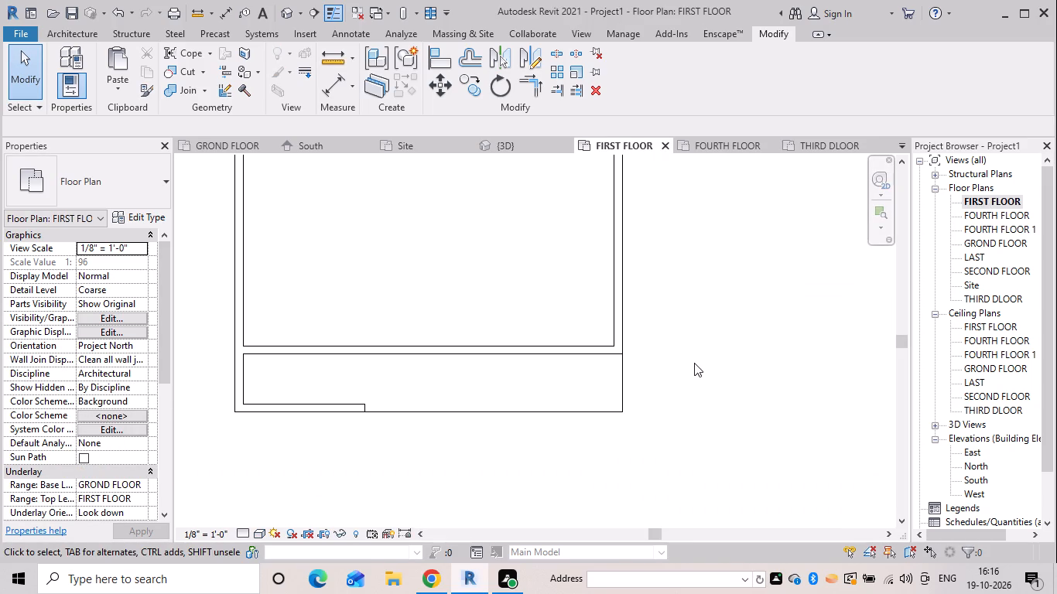
pyautogui.press('Escape')
pyautogui.click(97, 35)
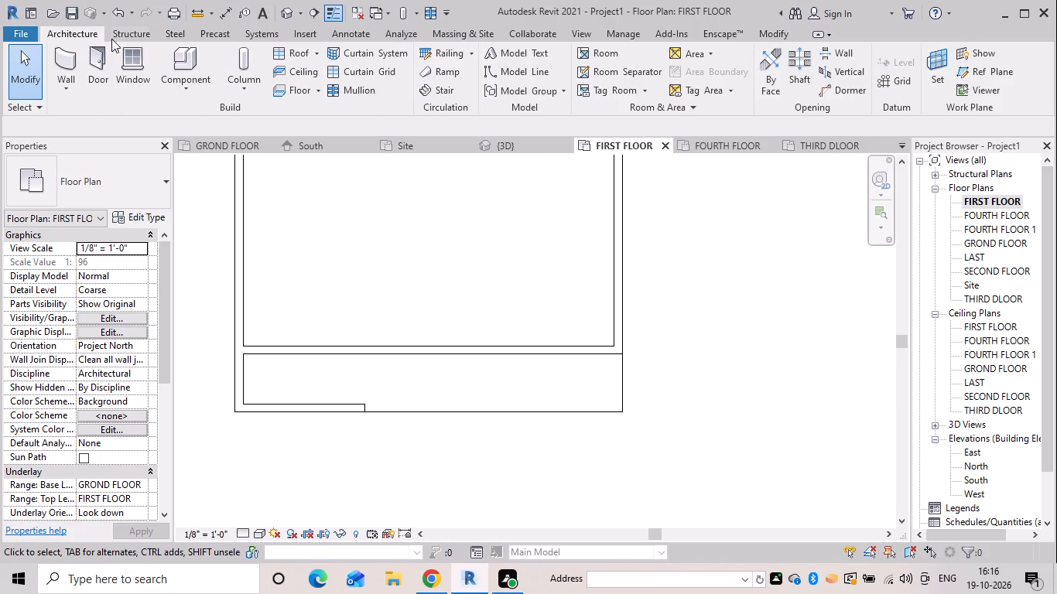
pyautogui.click(443, 62)
pyautogui.click(449, 54)
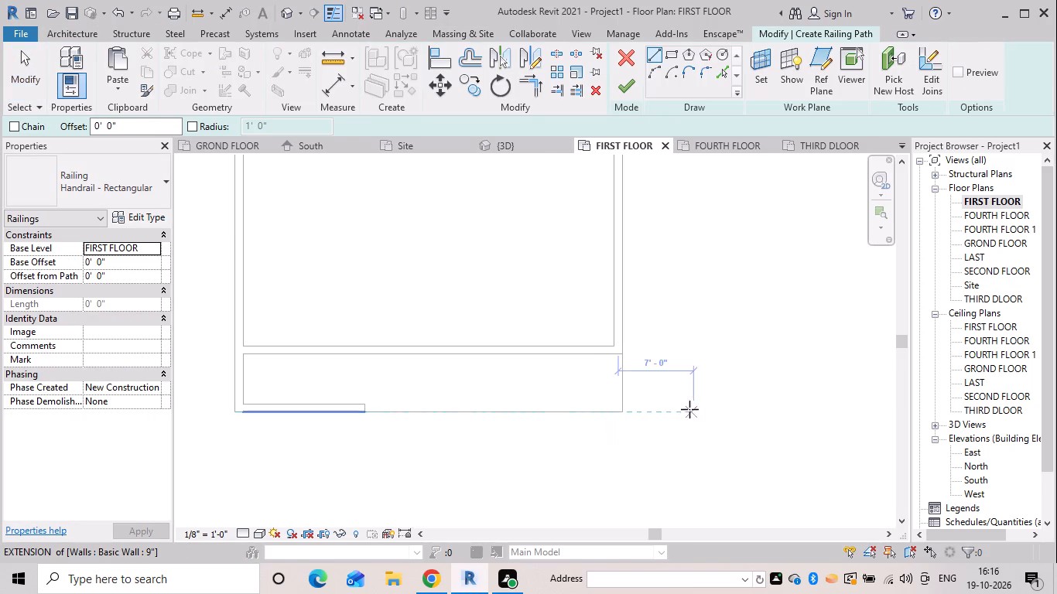
pyautogui.scroll(6, 640, 378)
pyautogui.moveTo(598, 323); pyautogui.dragTo(599, 351)
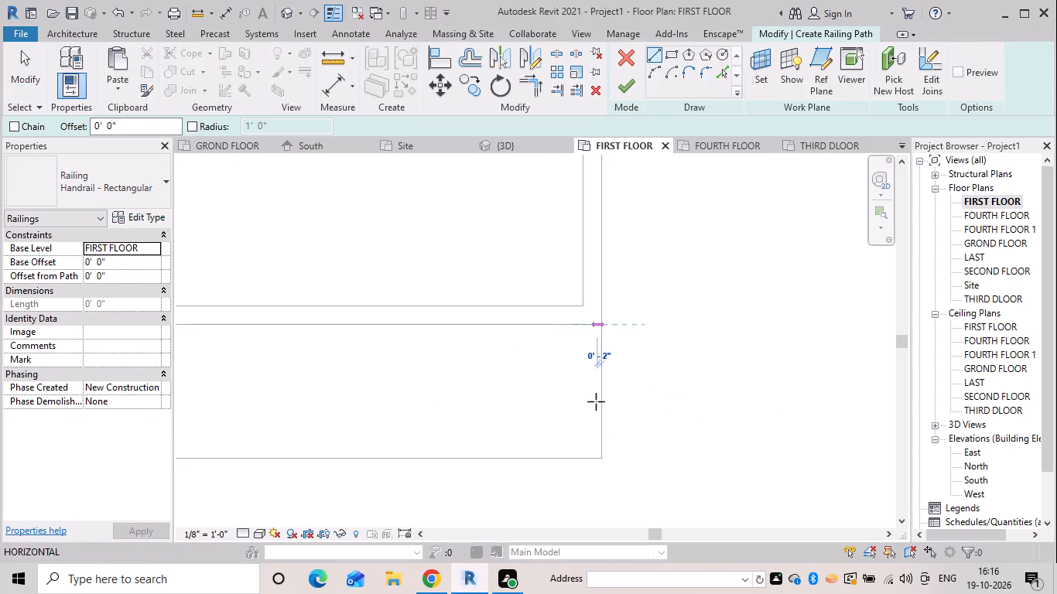
pyautogui.moveTo(599, 460); pyautogui.dragTo(569, 460)
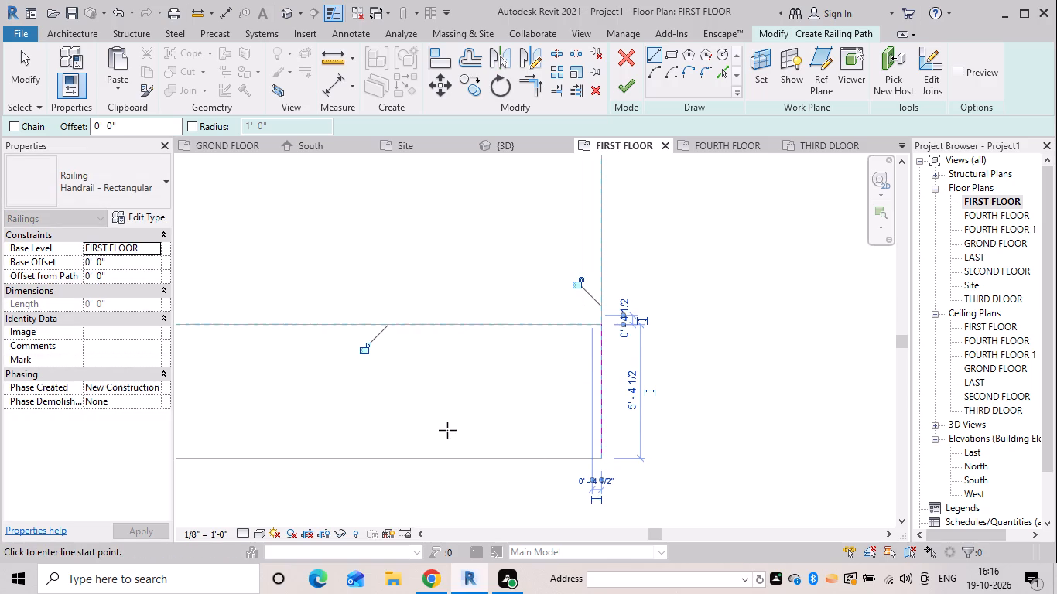
# Add a 12' 0" segment along the slab's front edge from the balcony corner and finish the railing.
pyautogui.scroll(-1, 450, 429)
pyautogui.click(580, 452)
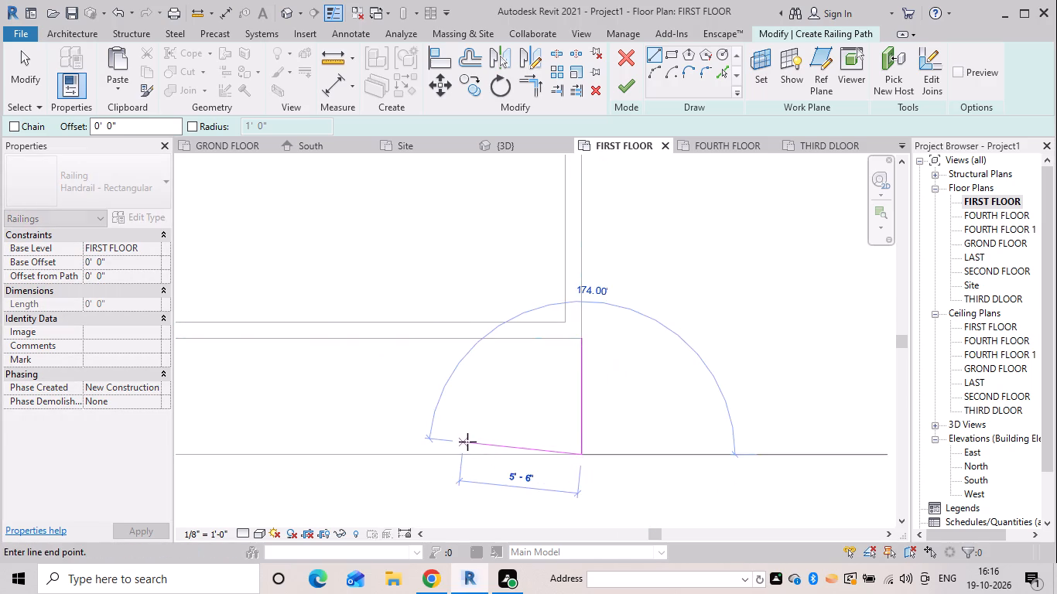
pyautogui.scroll(-1, 467, 440)
pyautogui.moveTo(467, 439); pyautogui.dragTo(574, 439, button='middle')
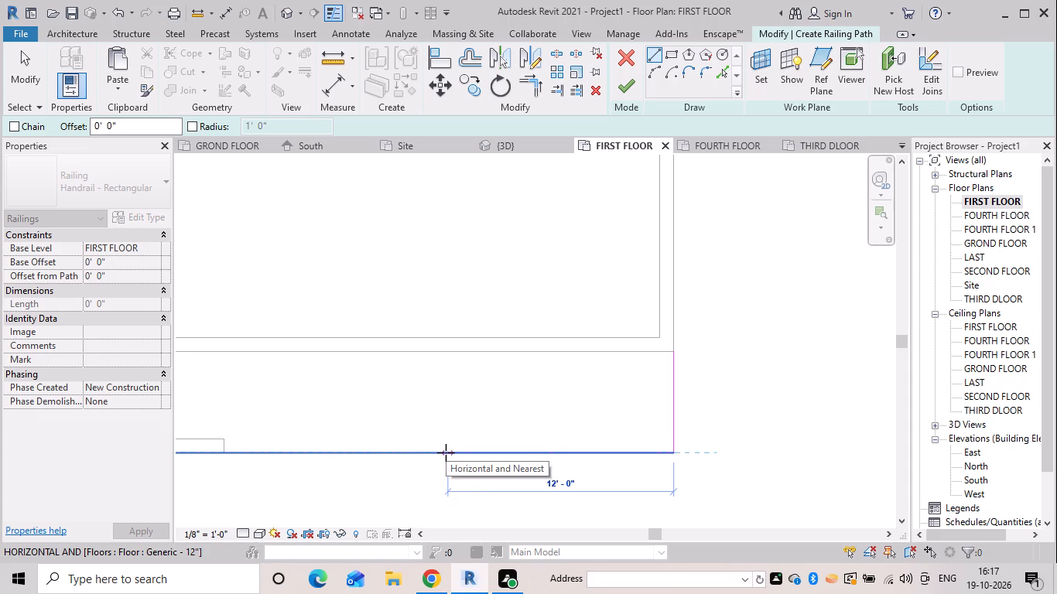
pyautogui.click(446, 452)
pyautogui.press('Escape')
pyautogui.press('Escape')
pyautogui.click(525, 145)
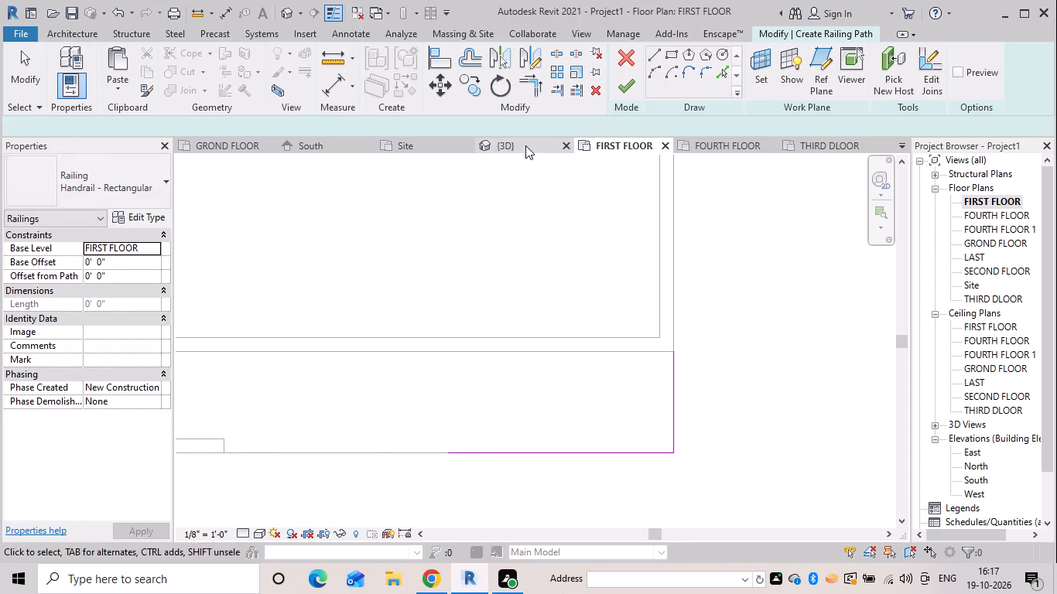
pyautogui.click(638, 84)
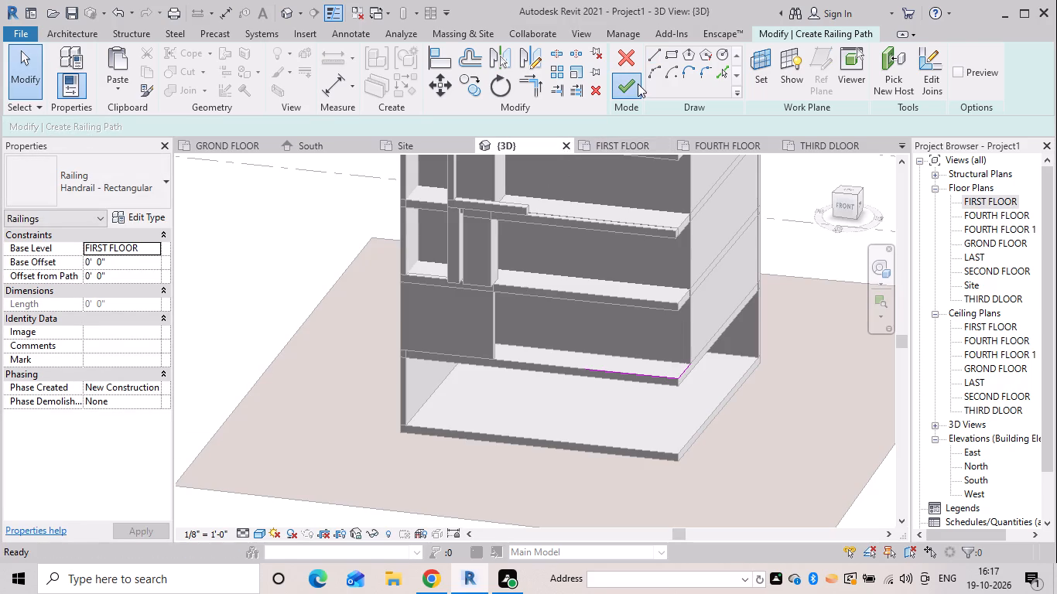
# Change the new balcony railing's type to Glass Panel - Bottom Fill.
pyautogui.keyDown('shift'); pyautogui.moveTo(737, 363); pyautogui.dragTo(737, 301, button='middle'); pyautogui.keyUp('shift')
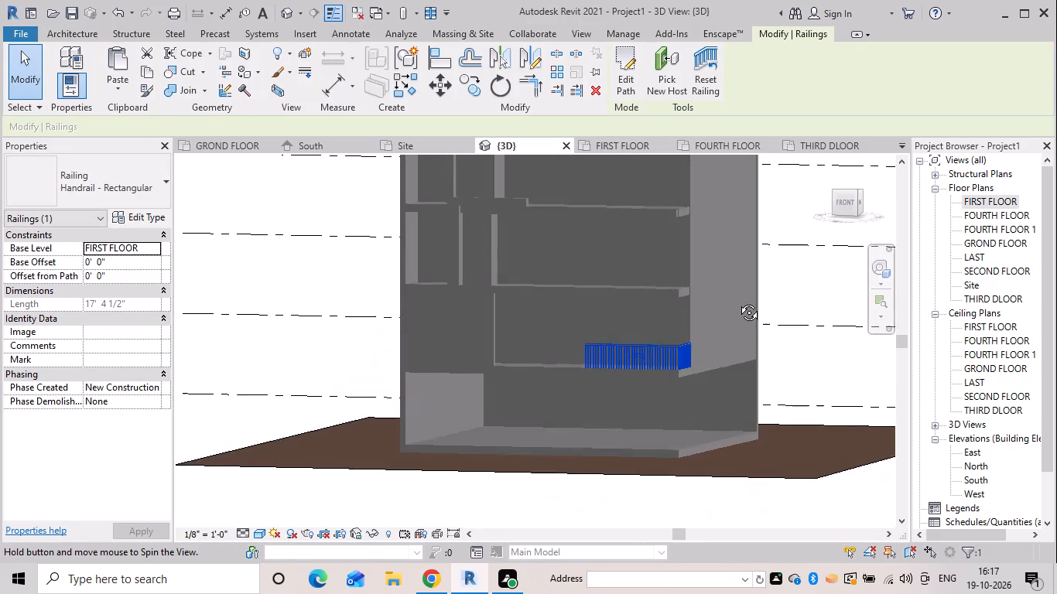
pyautogui.keyDown('shift'); pyautogui.moveTo(737, 301); pyautogui.dragTo(737, 306, button='middle'); pyautogui.keyUp('shift')
pyautogui.click(110, 180)
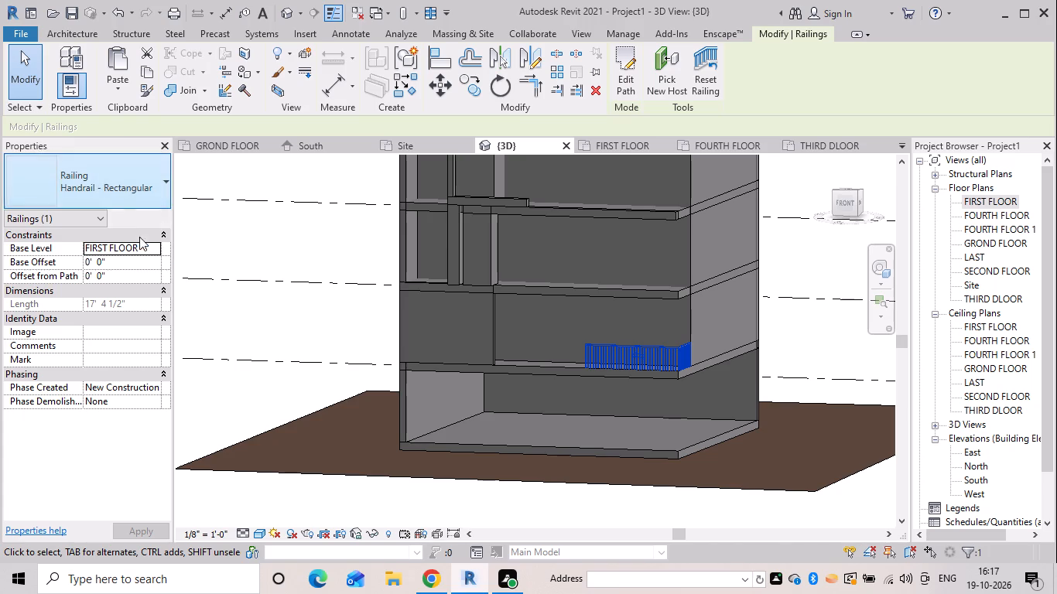
pyautogui.click(148, 259)
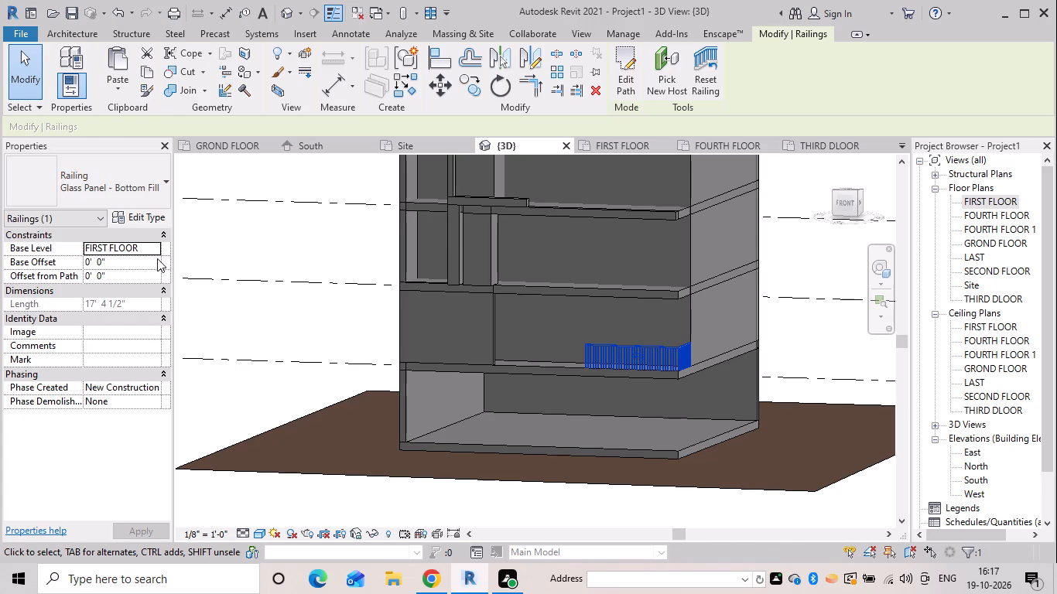
pyautogui.press('Escape')
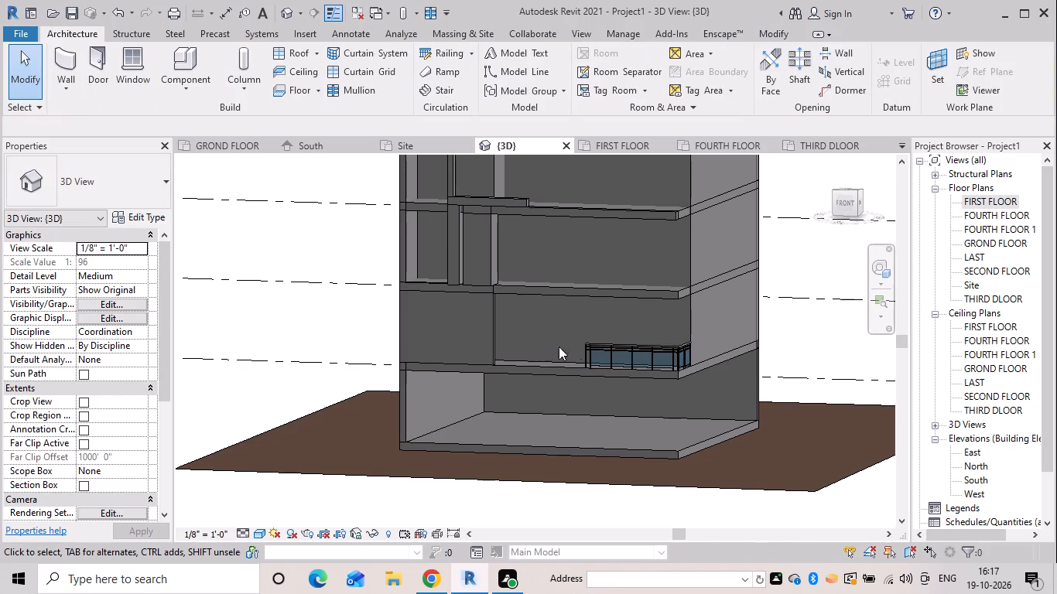
# Examine the first-floor balcony railing and the facade around it from the front in the 3D view.
pyautogui.keyDown('shift'); pyautogui.moveTo(571, 373); pyautogui.dragTo(617, 405, button='middle'); pyautogui.keyUp('shift')
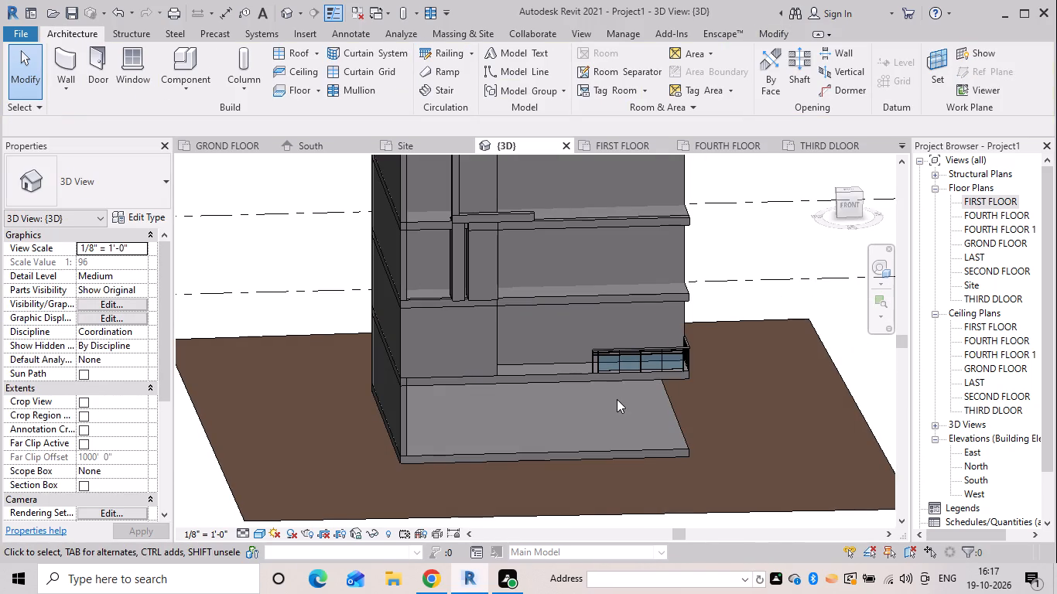
pyautogui.keyDown('shift'); pyautogui.moveTo(607, 353); pyautogui.dragTo(597, 340, button='middle'); pyautogui.keyUp('shift')
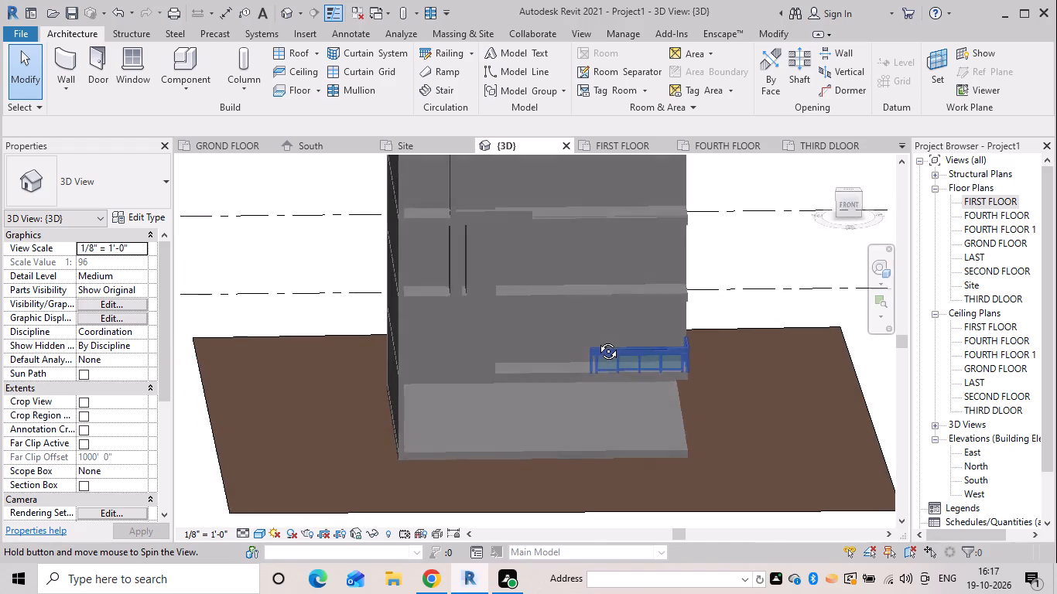
pyautogui.keyDown('shift'); pyautogui.moveTo(597, 340); pyautogui.dragTo(594, 337, button='middle'); pyautogui.keyUp('shift')
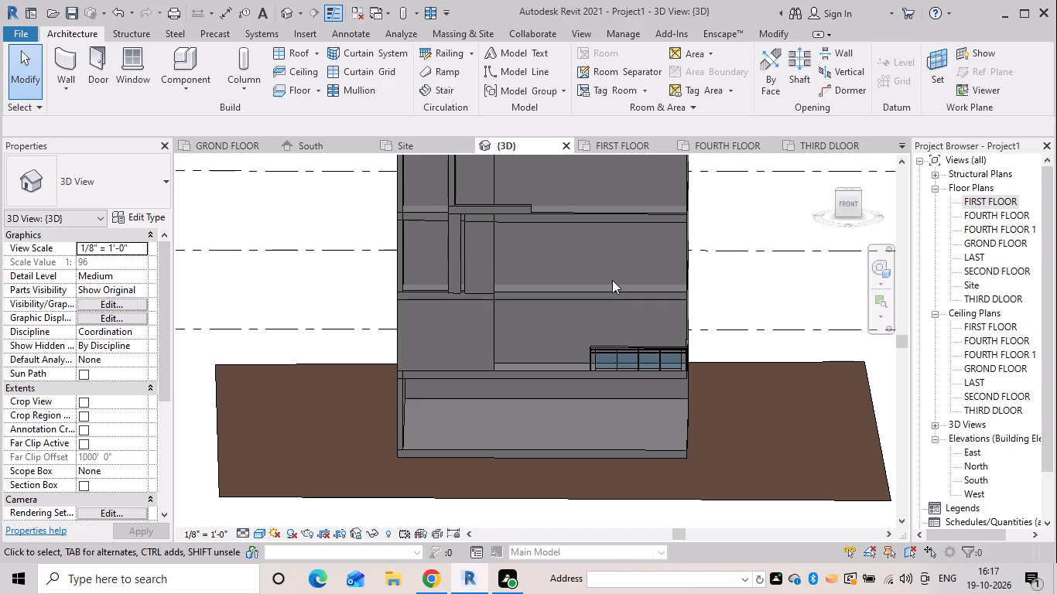
pyautogui.scroll(4, 535, 377)
pyautogui.press('Escape')
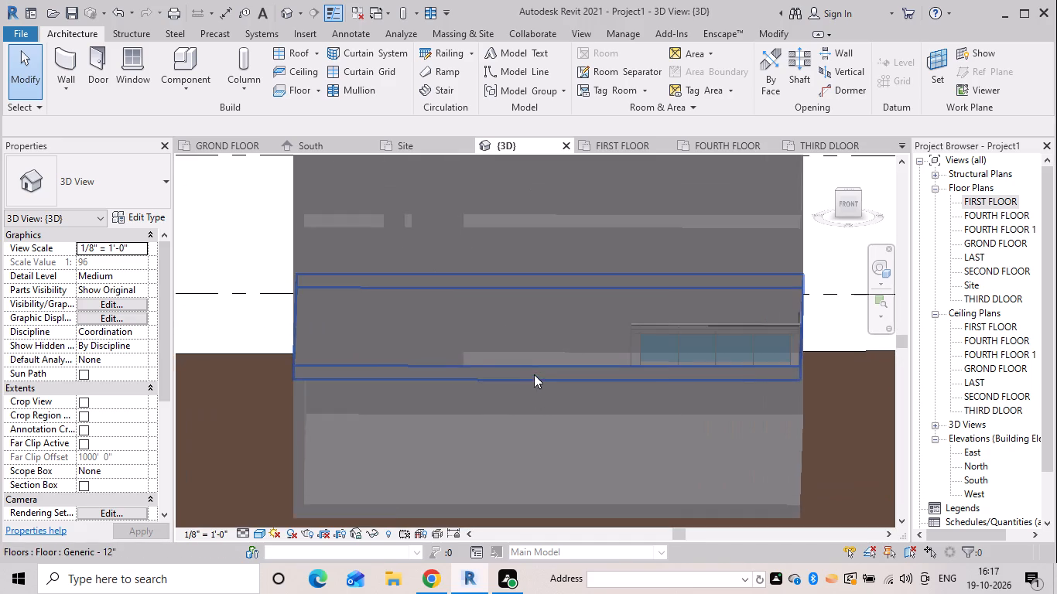
# Start an in-place model in the Floors category, keeping the suggested name.
pyautogui.click(199, 101)
pyautogui.click(194, 93)
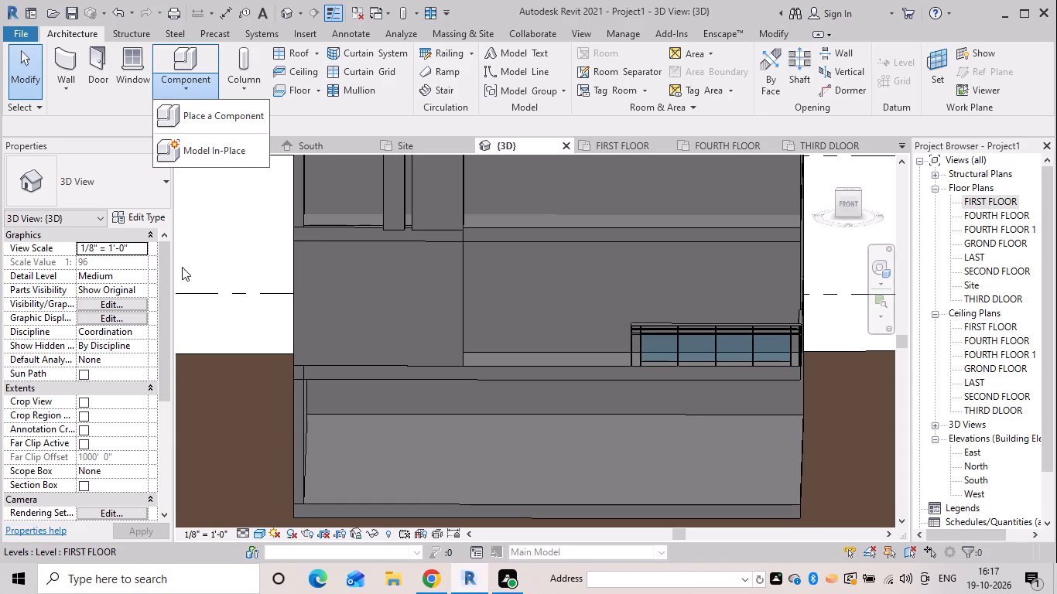
pyautogui.click(226, 160)
pyautogui.click(484, 220)
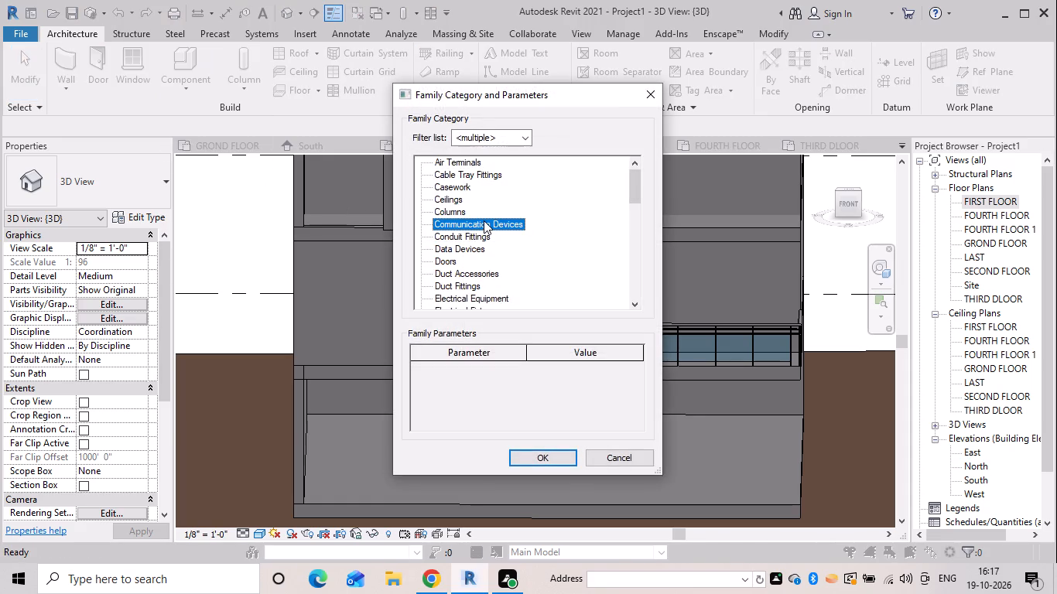
pyautogui.press('f')
pyautogui.click(450, 298)
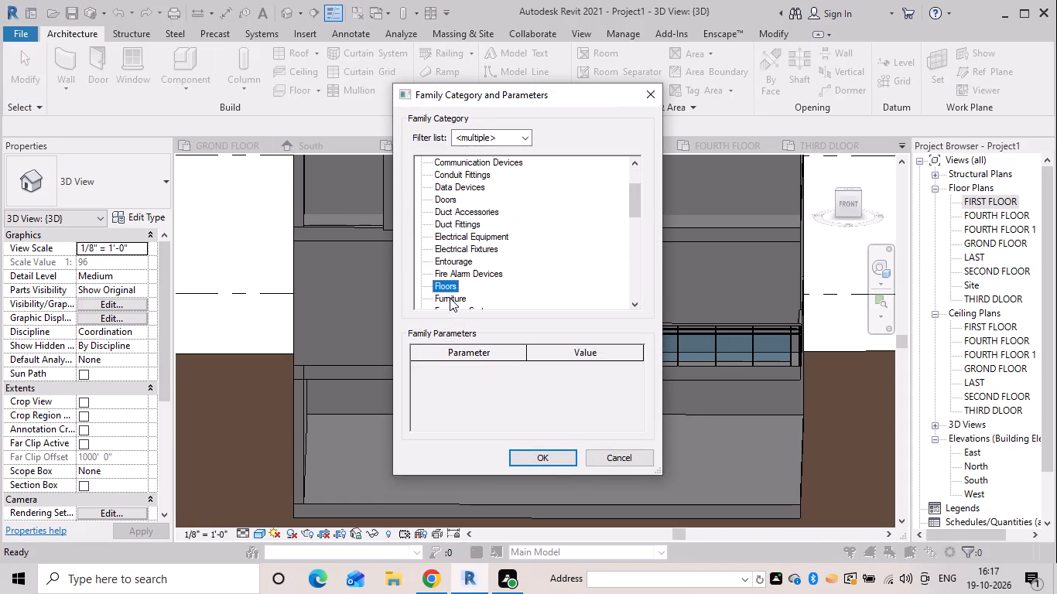
pyautogui.click(550, 466)
pyautogui.click(535, 304)
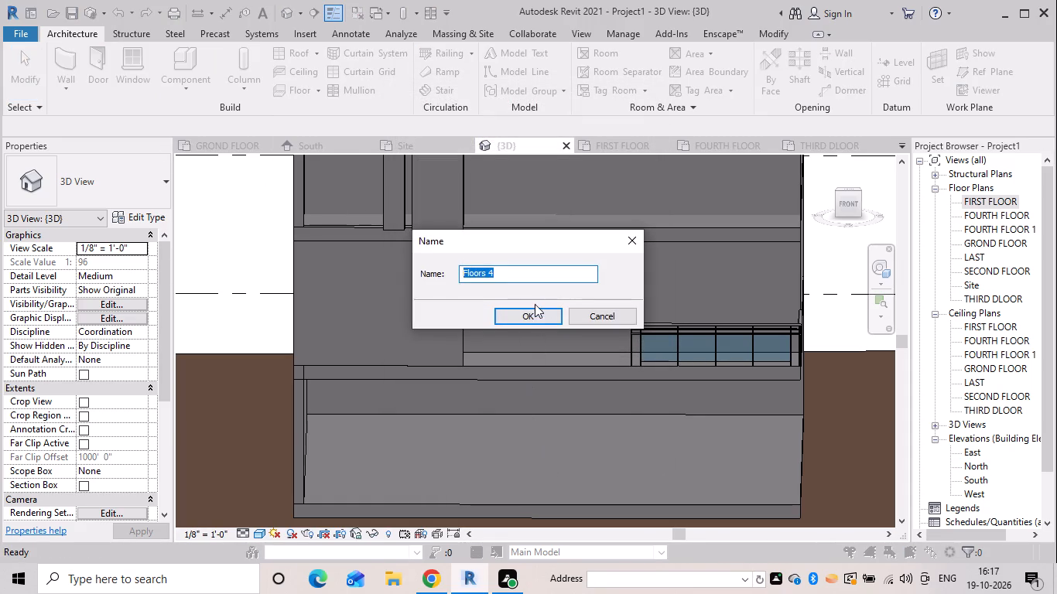
pyautogui.click(535, 318)
# Start a solid Extrusion and pick the front face of the first-floor slab as its work plane.
pyautogui.click(147, 71)
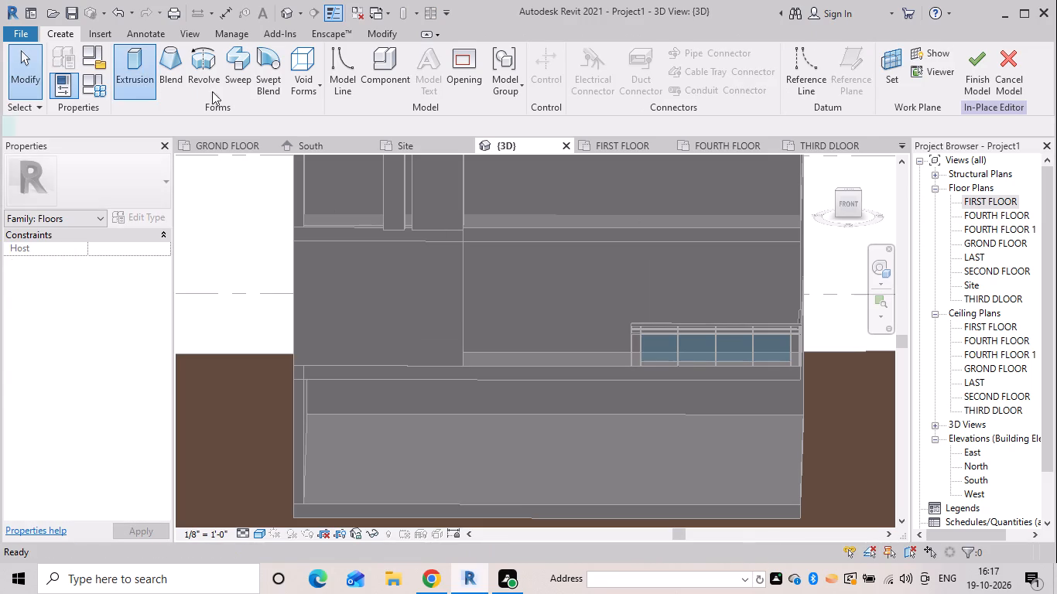
pyautogui.click(657, 67)
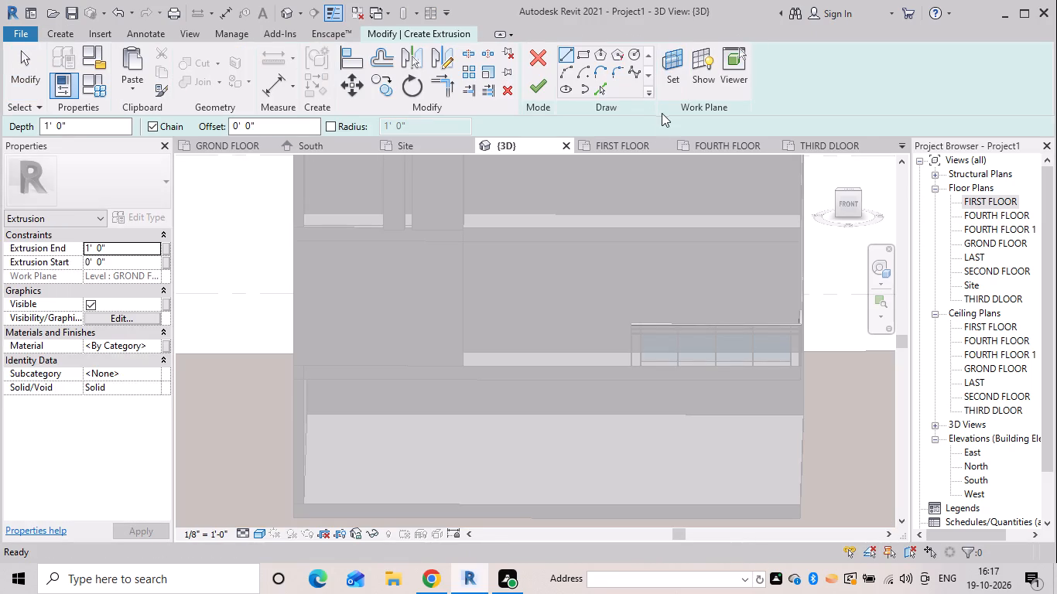
pyautogui.click(674, 72)
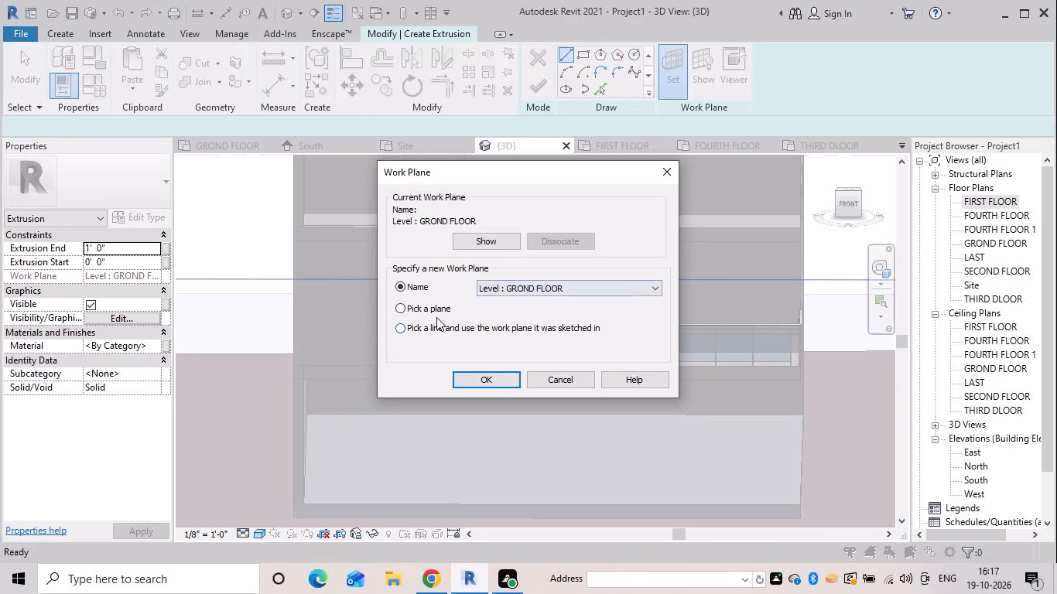
pyautogui.click(447, 306)
pyautogui.click(486, 388)
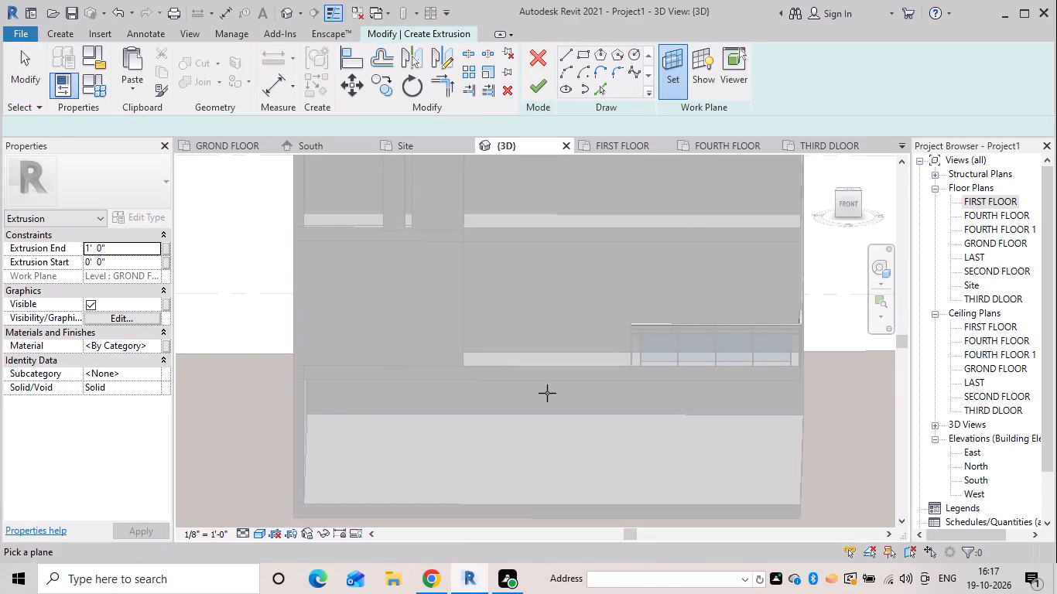
pyautogui.scroll(3, 555, 397)
pyautogui.click(557, 367)
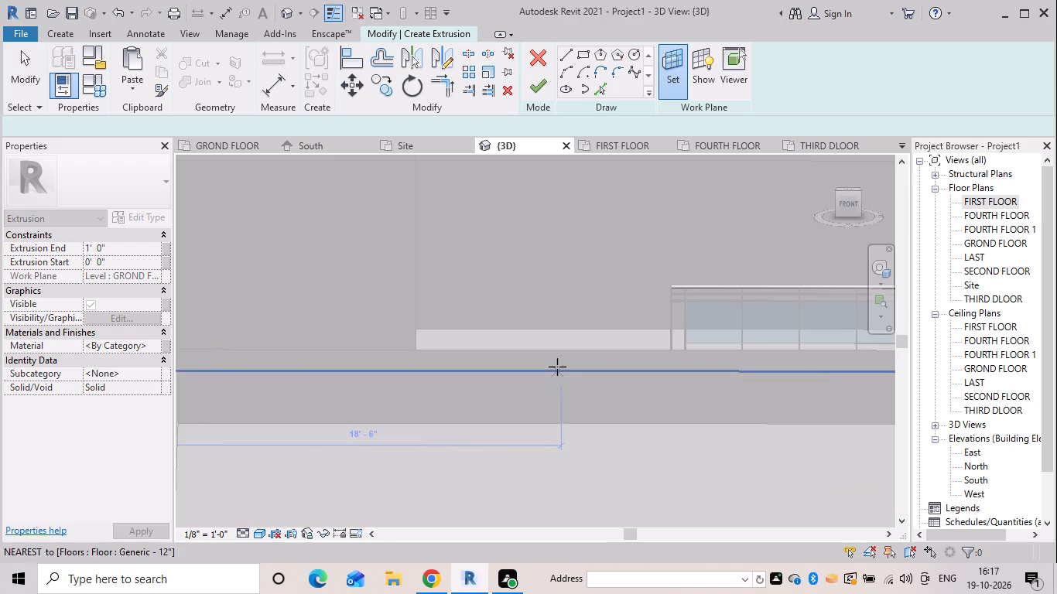
# Sketch a rectangle 36' 0" long and about 1' 0" high along the first-floor slab's front edge.
pyautogui.click(585, 53)
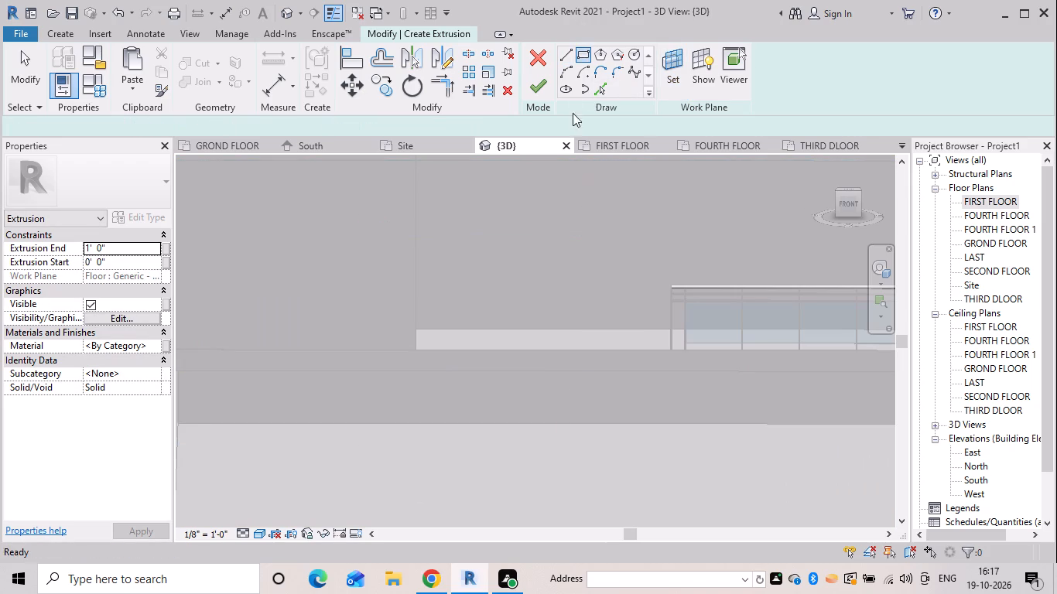
pyautogui.scroll(-2, 484, 208)
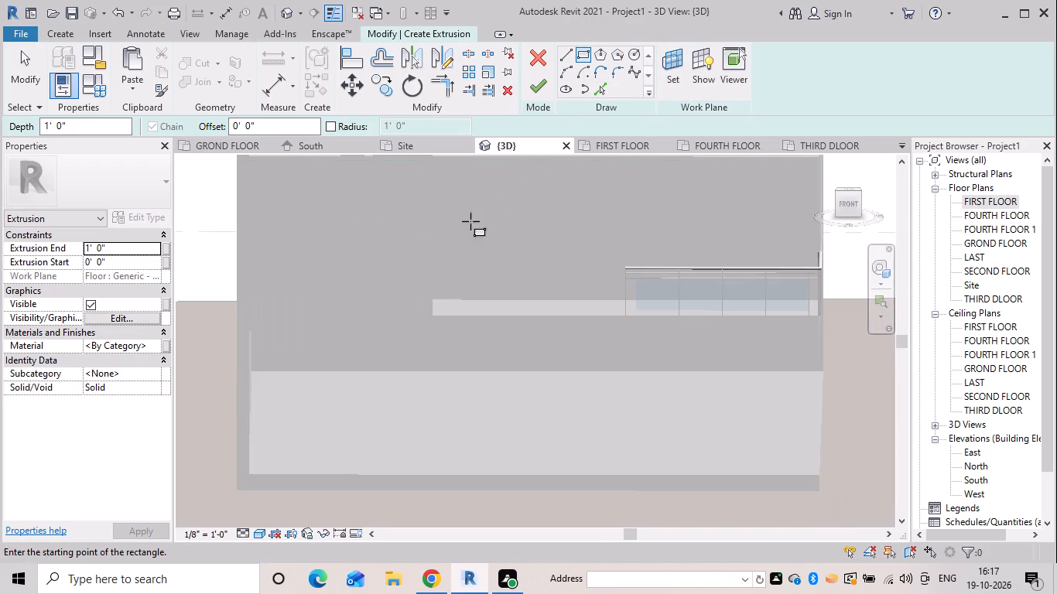
pyautogui.moveTo(233, 315); pyautogui.dragTo(242, 317)
pyautogui.scroll(-2, 435, 352)
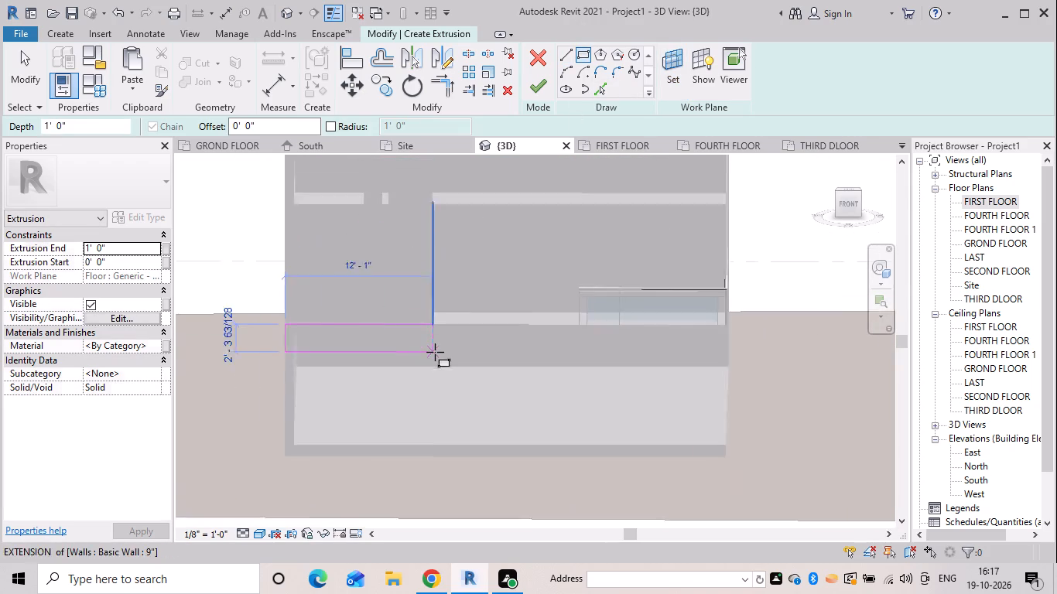
pyautogui.scroll(-1, 435, 352)
pyautogui.moveTo(435, 352); pyautogui.dragTo(337, 292, button='middle')
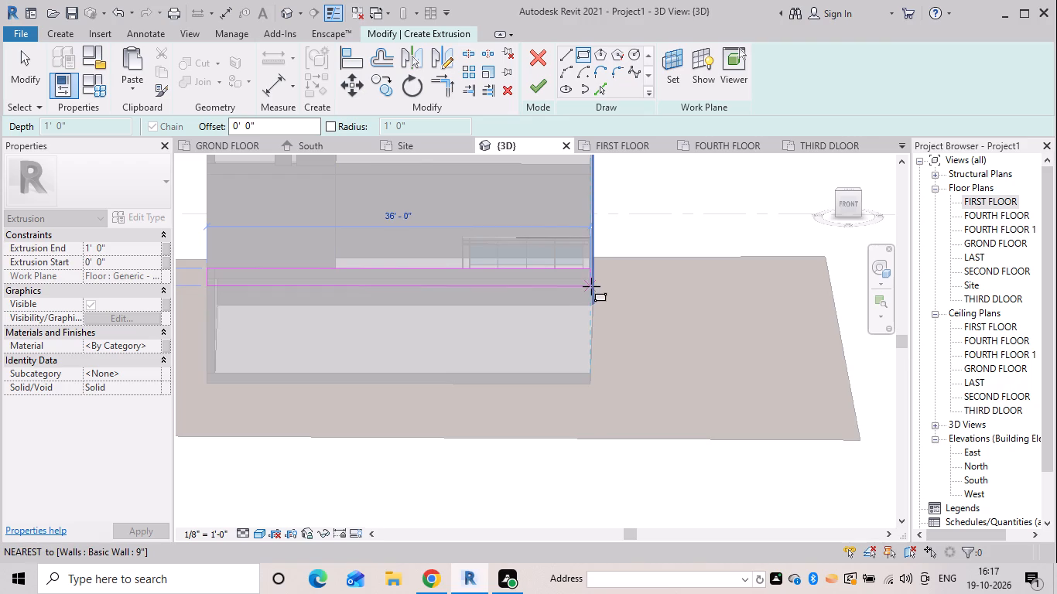
pyautogui.scroll(11, 604, 282)
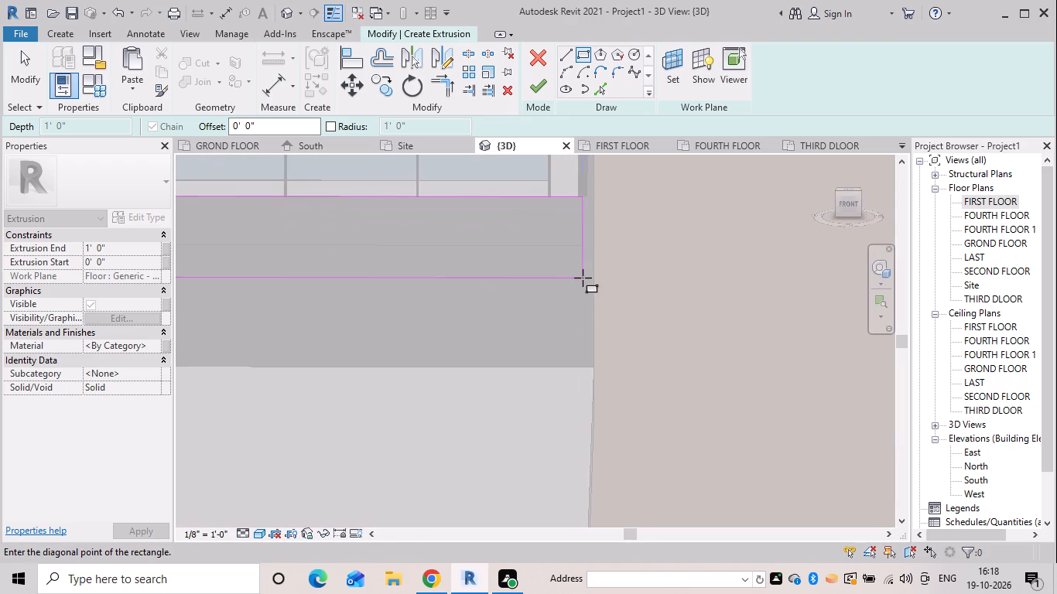
pyautogui.scroll(-2, 559, 285)
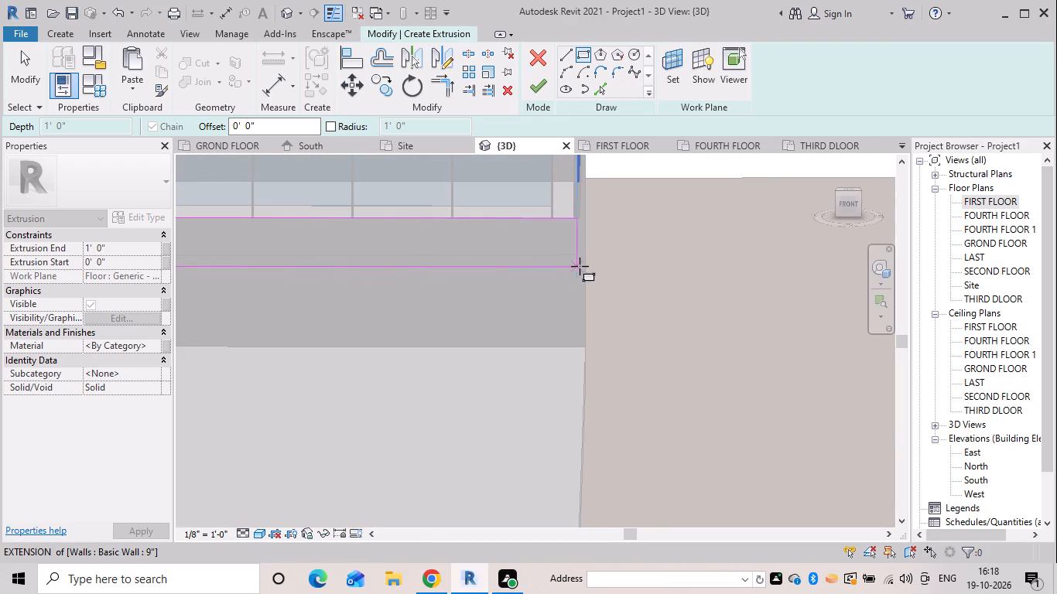
pyautogui.click(577, 254)
pyautogui.press('Escape')
pyautogui.press('Escape')
pyautogui.press('Escape')
pyautogui.press('Escape')
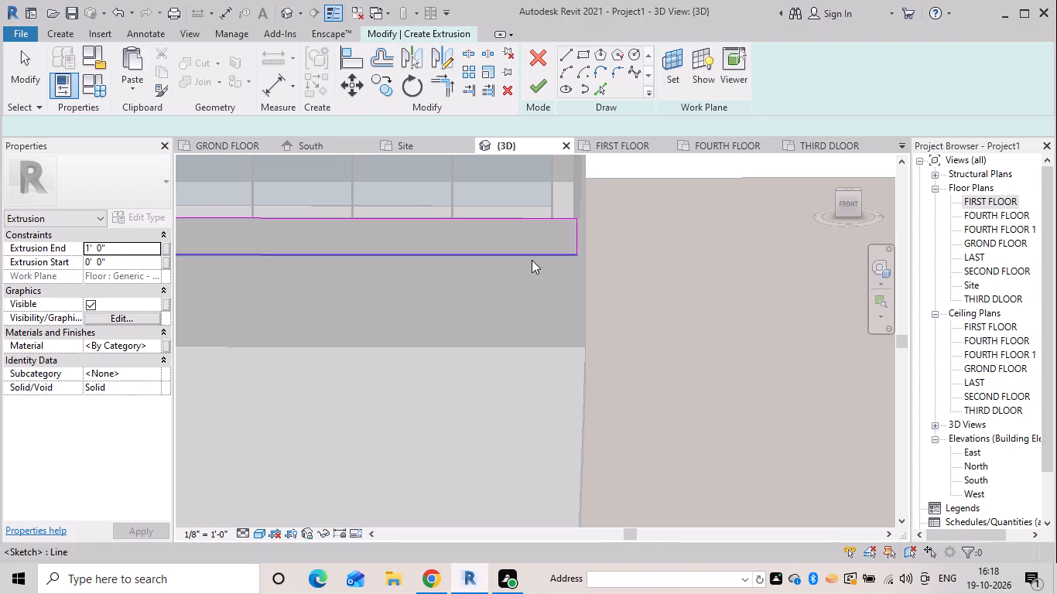
# Nudge the rectangle's lower edge slightly downward in two increments and finish the extrusion sketch.
pyautogui.click(535, 254)
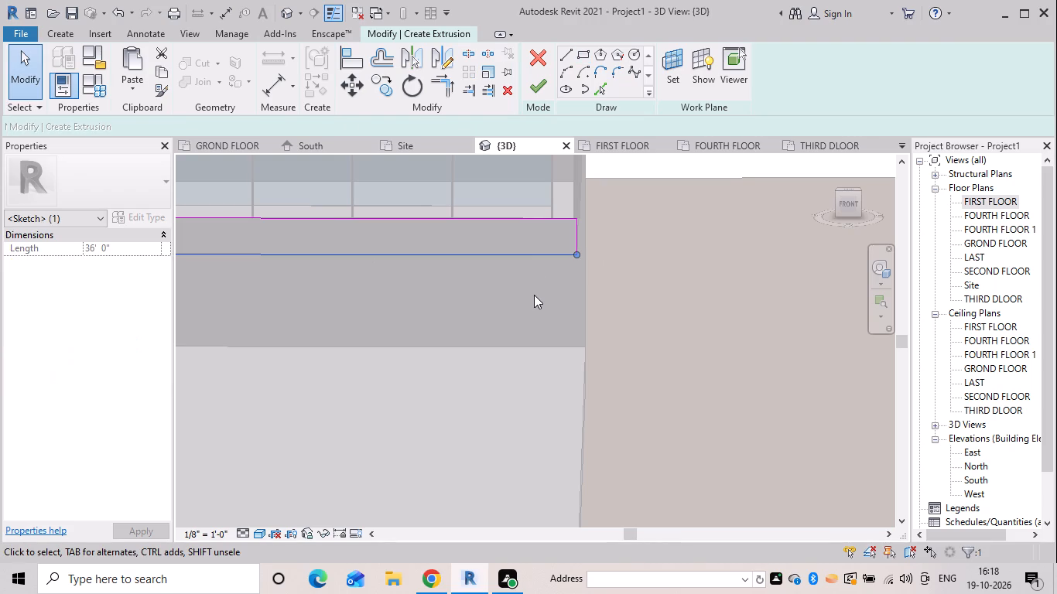
pyautogui.scroll(-6, 543, 305)
pyautogui.moveTo(508, 326); pyautogui.dragTo(759, 310, button='middle')
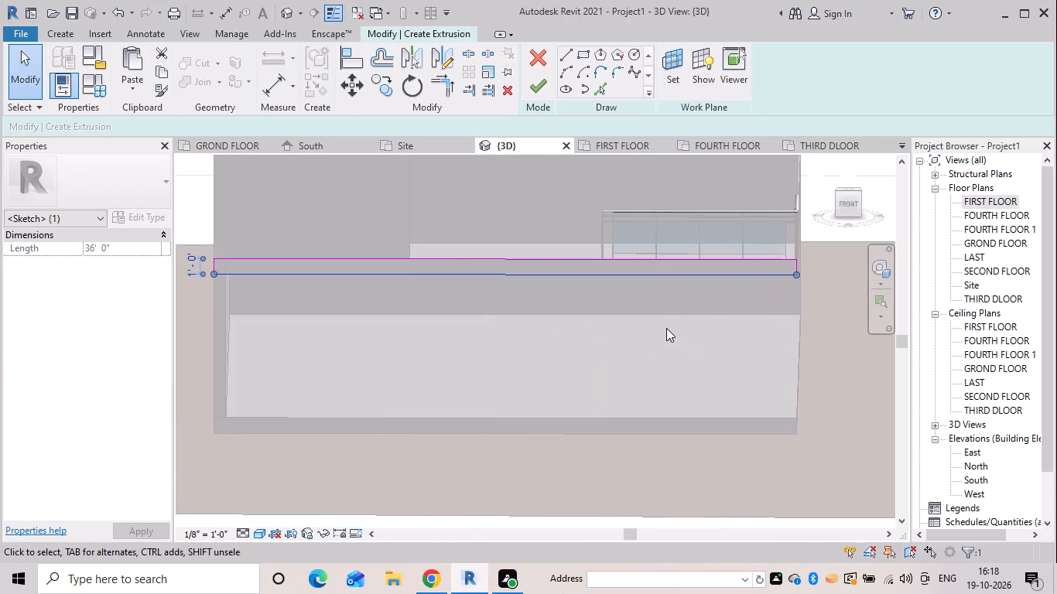
pyautogui.press('Down')
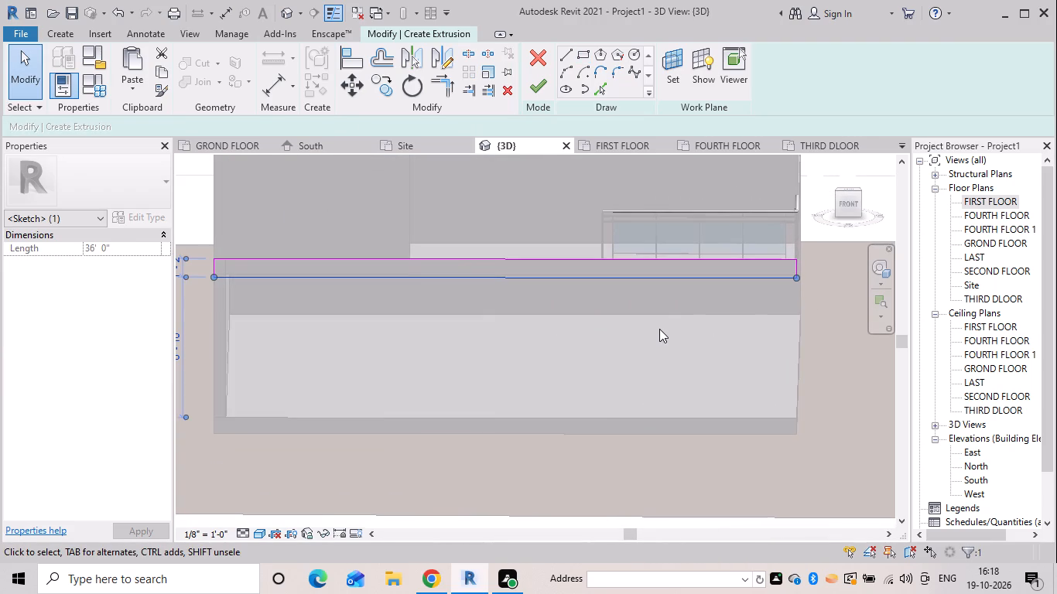
pyautogui.press('Down')
pyautogui.click(659, 328)
pyautogui.scroll(-2, 726, 343)
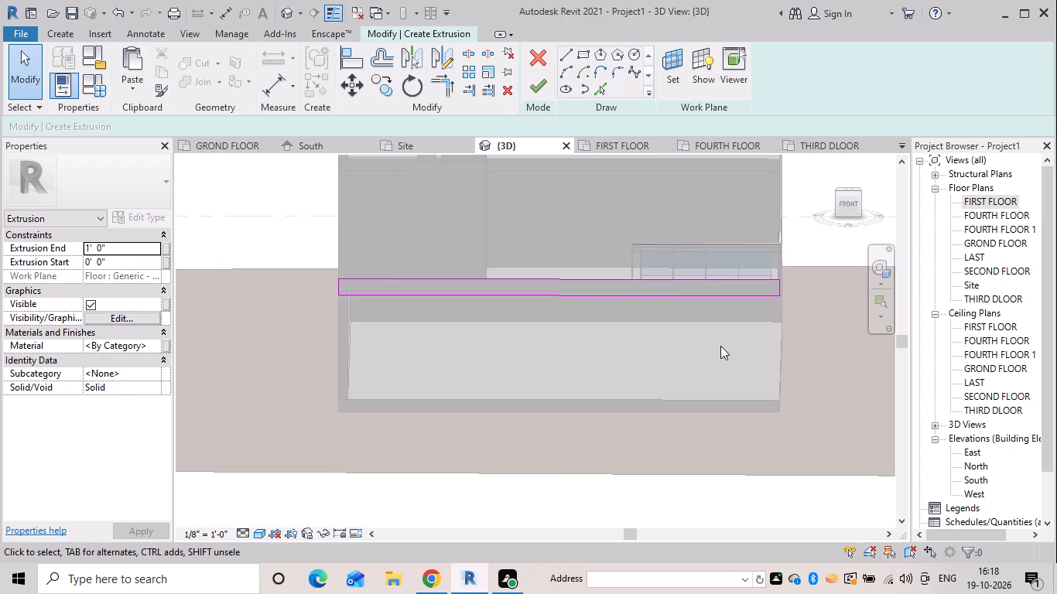
pyautogui.keyDown('shift'); pyautogui.moveTo(720, 346); pyautogui.dragTo(584, 352, button='middle'); pyautogui.keyUp('shift')
pyautogui.scroll(-4, 635, 341)
pyautogui.moveTo(631, 340); pyautogui.dragTo(563, 329, button='middle')
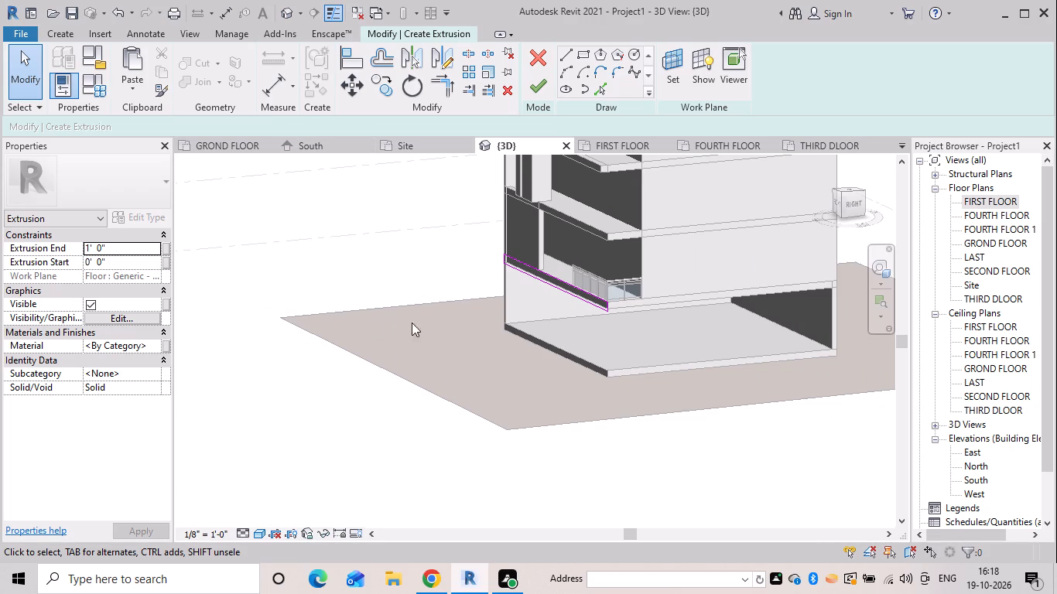
pyautogui.keyDown('shift'); pyautogui.moveTo(383, 323); pyautogui.dragTo(539, 306, button='middle'); pyautogui.keyUp('shift')
pyautogui.click(539, 92)
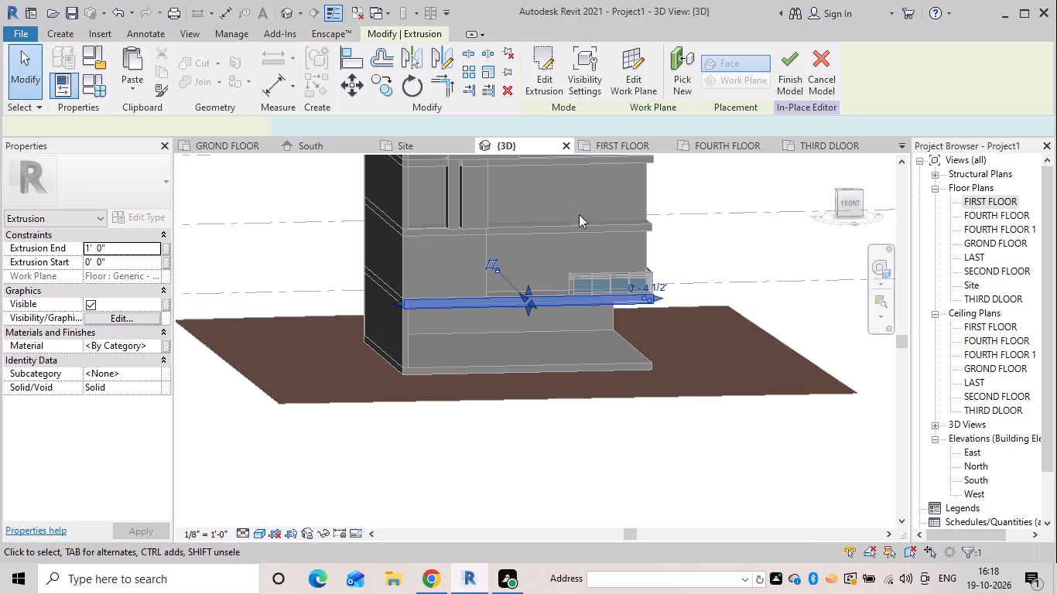
# Set the slab-edge band's Extrusion End to 0' 6".
pyautogui.keyDown('shift'); pyautogui.moveTo(387, 334); pyautogui.dragTo(563, 325, button='middle'); pyautogui.keyUp('shift')
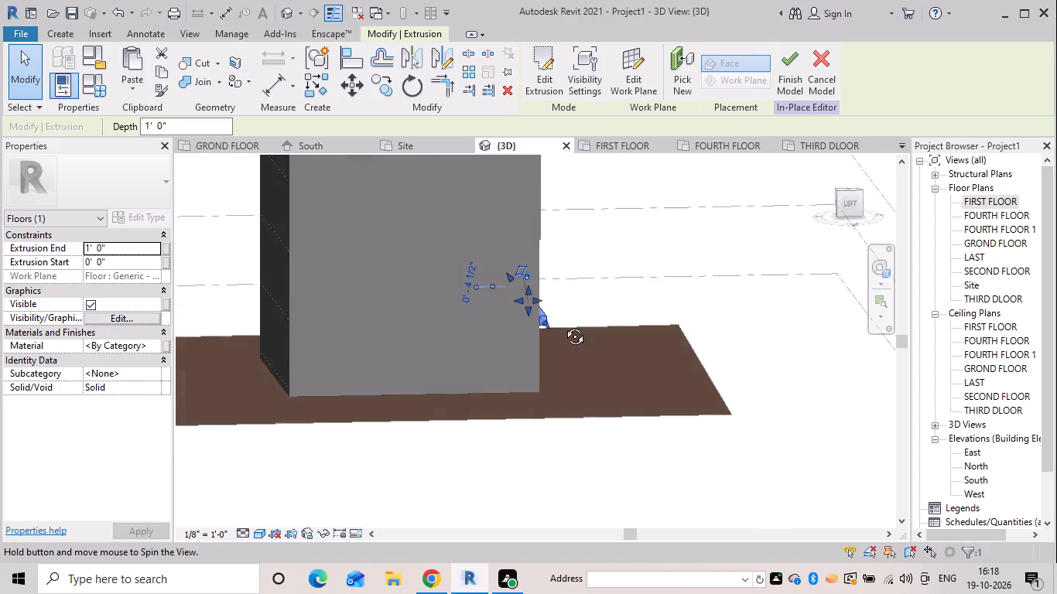
pyautogui.keyDown('shift'); pyautogui.moveTo(563, 325); pyautogui.dragTo(557, 316, button='middle'); pyautogui.keyUp('shift')
pyautogui.moveTo(132, 244); pyautogui.dragTo(131, 255)
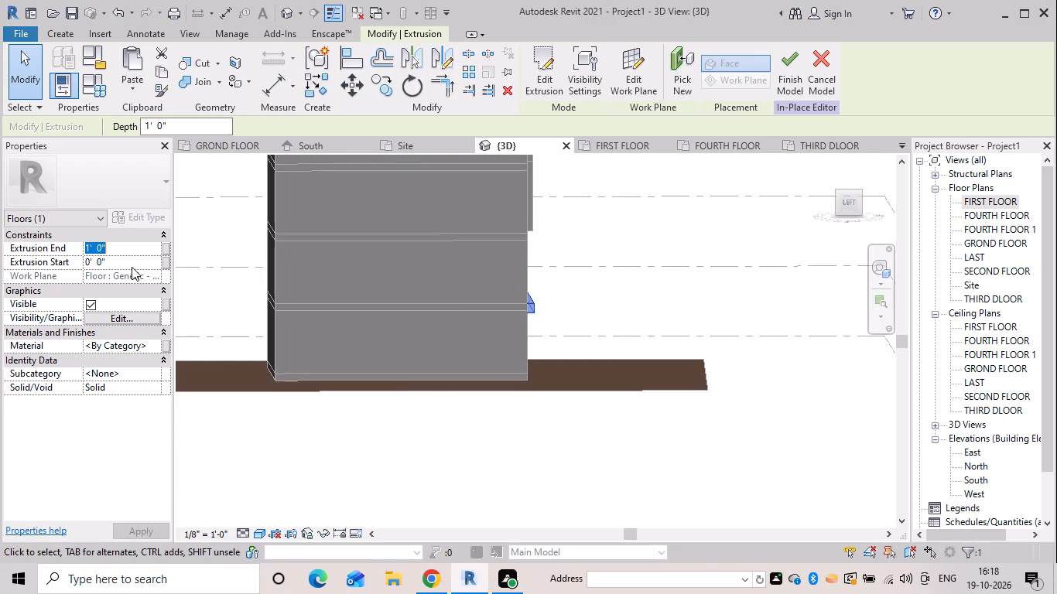
pyautogui.press('BackSpace')
pyautogui.write('6"')
pyautogui.press('Return')
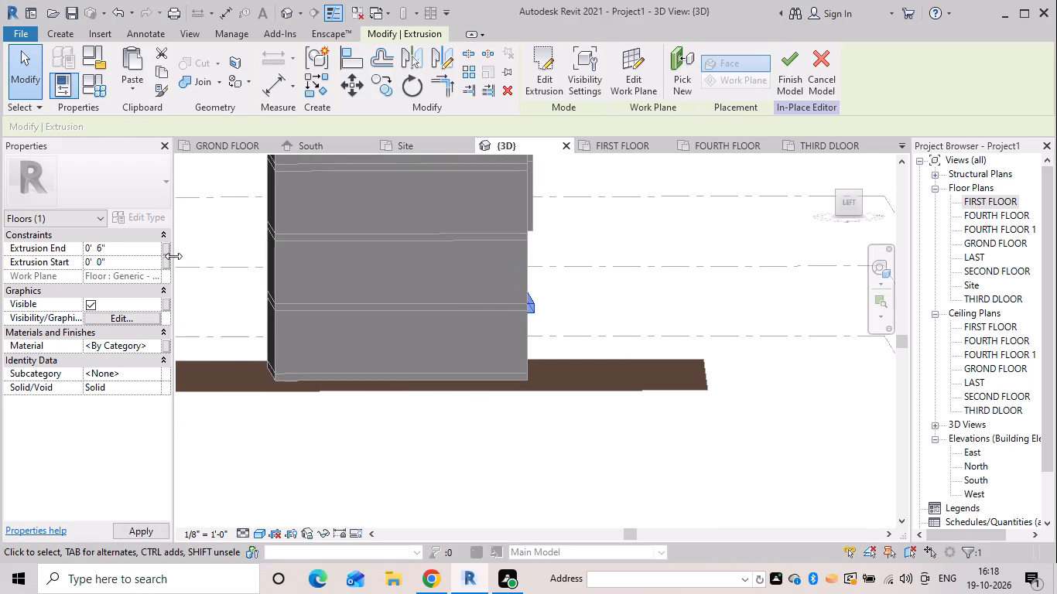
pyautogui.click(660, 285)
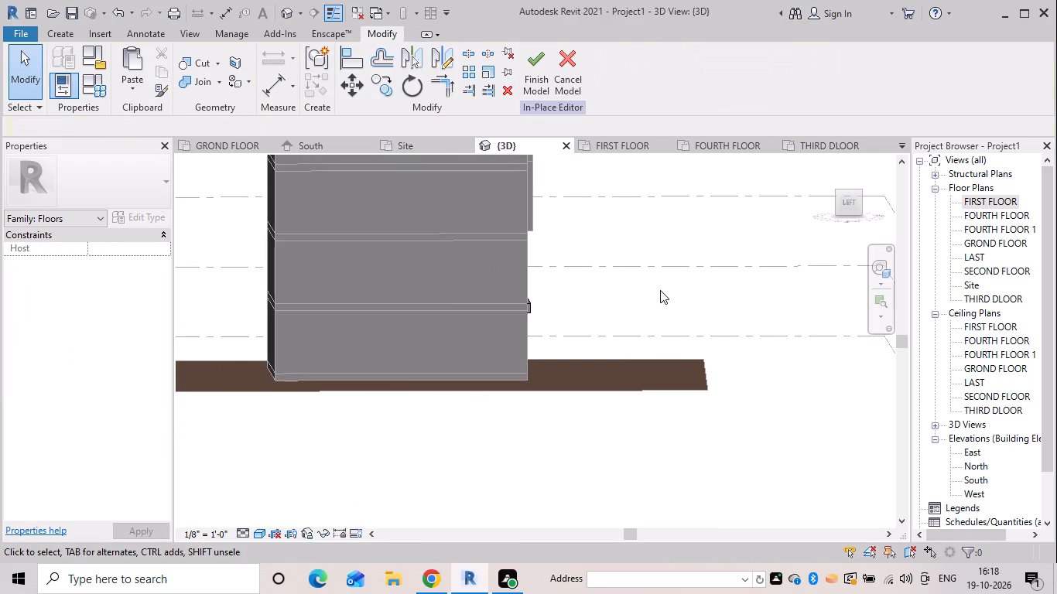
# Examine the new slab-edge band and its fit with the balcony, railing and side walls in the 3D view.
pyautogui.keyDown('shift'); pyautogui.moveTo(660, 290); pyautogui.dragTo(525, 320, button='middle'); pyautogui.keyUp('shift')
pyautogui.scroll(11, 518, 304)
pyautogui.keyDown('shift'); pyautogui.moveTo(553, 323); pyautogui.dragTo(535, 364, button='middle'); pyautogui.keyUp('shift')
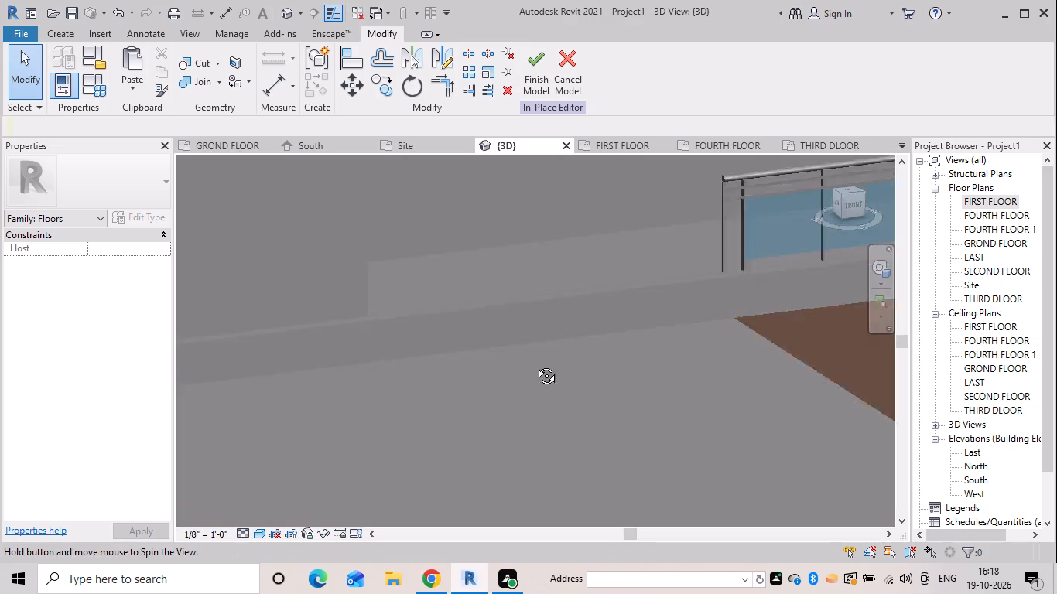
pyautogui.keyDown('shift'); pyautogui.moveTo(535, 364); pyautogui.dragTo(528, 378, button='middle'); pyautogui.keyUp('shift')
pyautogui.click(515, 299)
pyautogui.press('Escape')
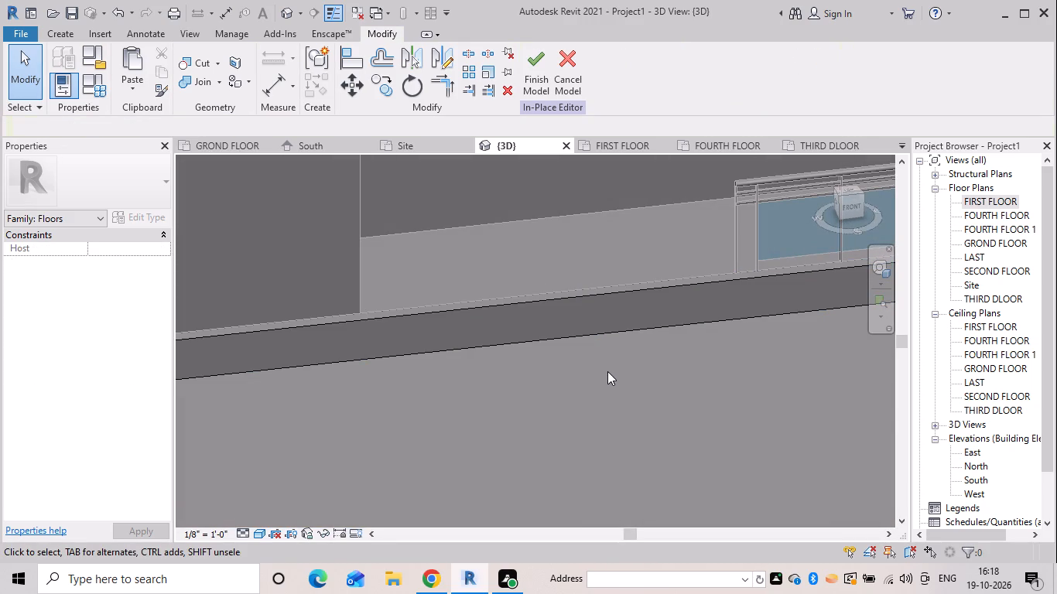
pyautogui.scroll(-3, 607, 371)
pyautogui.keyDown('shift'); pyautogui.moveTo(713, 370); pyautogui.dragTo(627, 434, button='middle'); pyautogui.keyUp('shift')
pyautogui.scroll(-3, 586, 380)
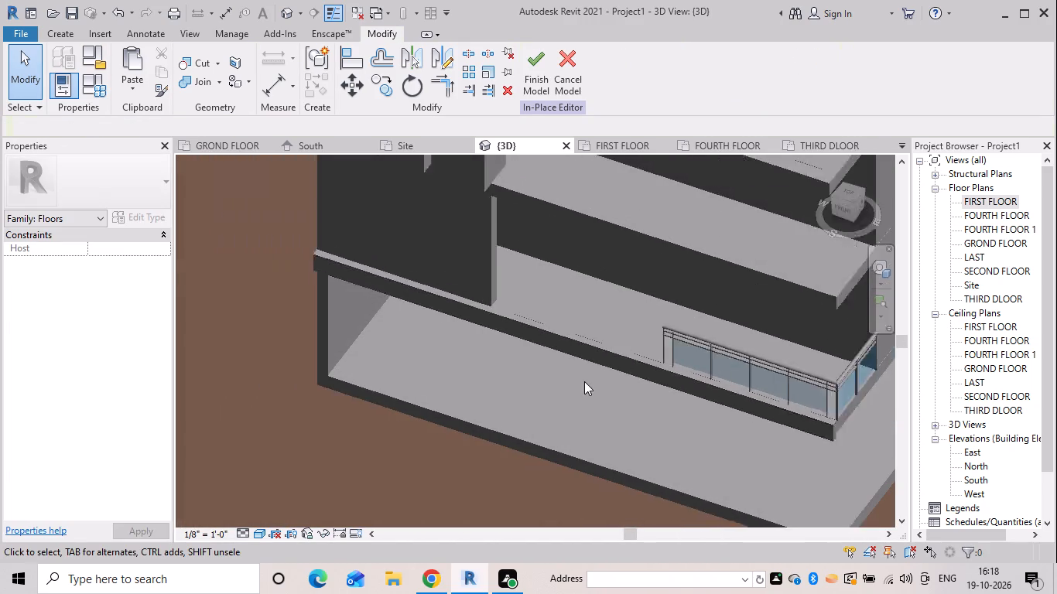
pyautogui.scroll(-1, 584, 381)
pyautogui.keyDown('shift'); pyautogui.moveTo(567, 381); pyautogui.dragTo(638, 385, button='middle'); pyautogui.keyUp('shift')
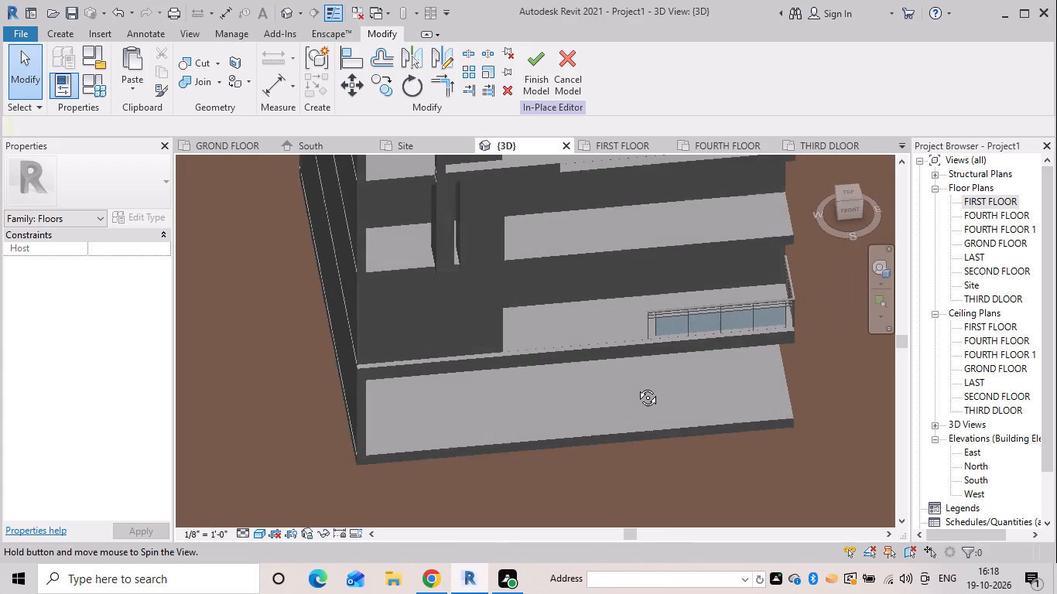
pyautogui.keyDown('shift'); pyautogui.moveTo(631, 388); pyautogui.dragTo(608, 391, button='middle'); pyautogui.keyUp('shift')
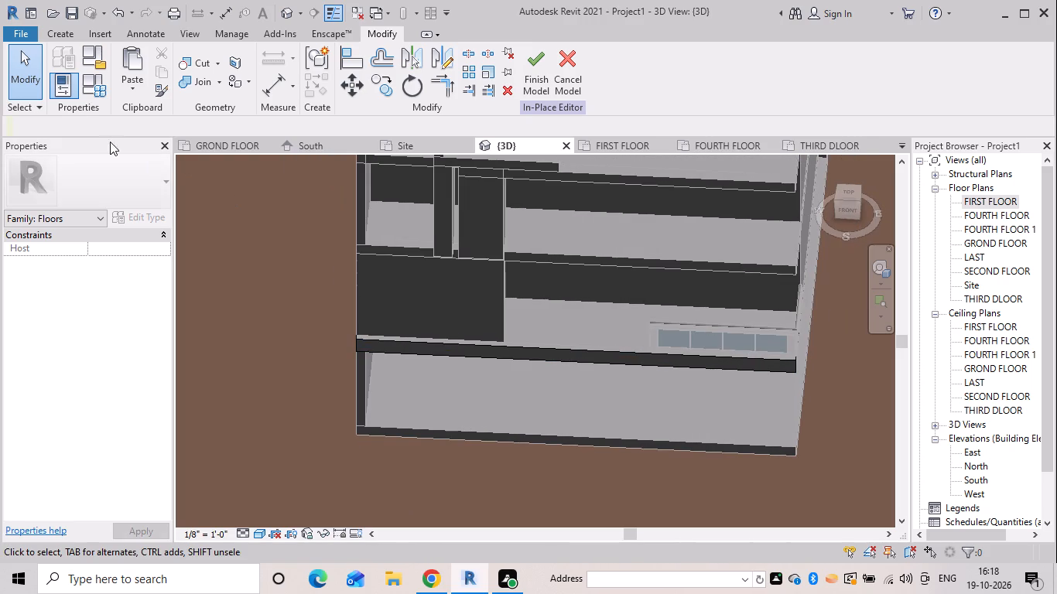
# Start a second extrusion in the in-place model with the slab-edge band's top face picked as its work plane.
pyautogui.click(70, 43)
pyautogui.click(70, 32)
pyautogui.click(153, 88)
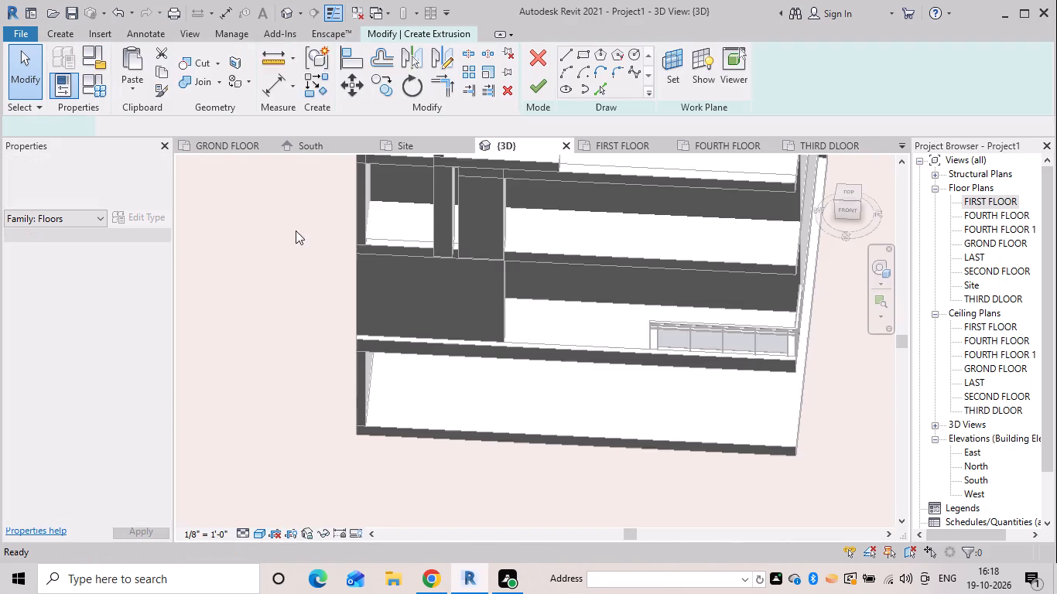
pyautogui.click(682, 72)
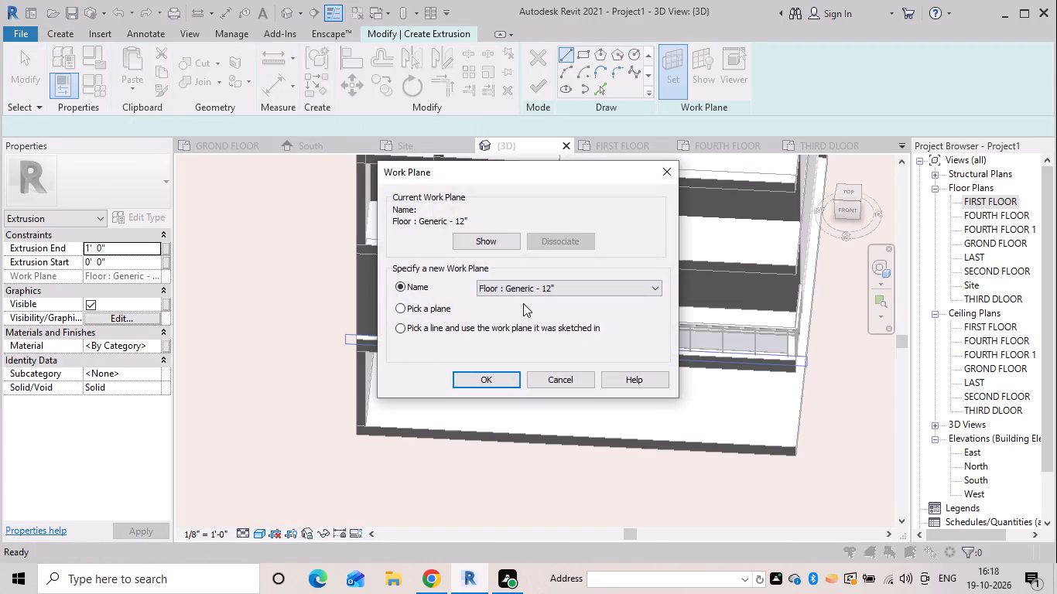
pyautogui.moveTo(436, 307); pyautogui.dragTo(440, 317)
pyautogui.moveTo(430, 303); pyautogui.dragTo(430, 306)
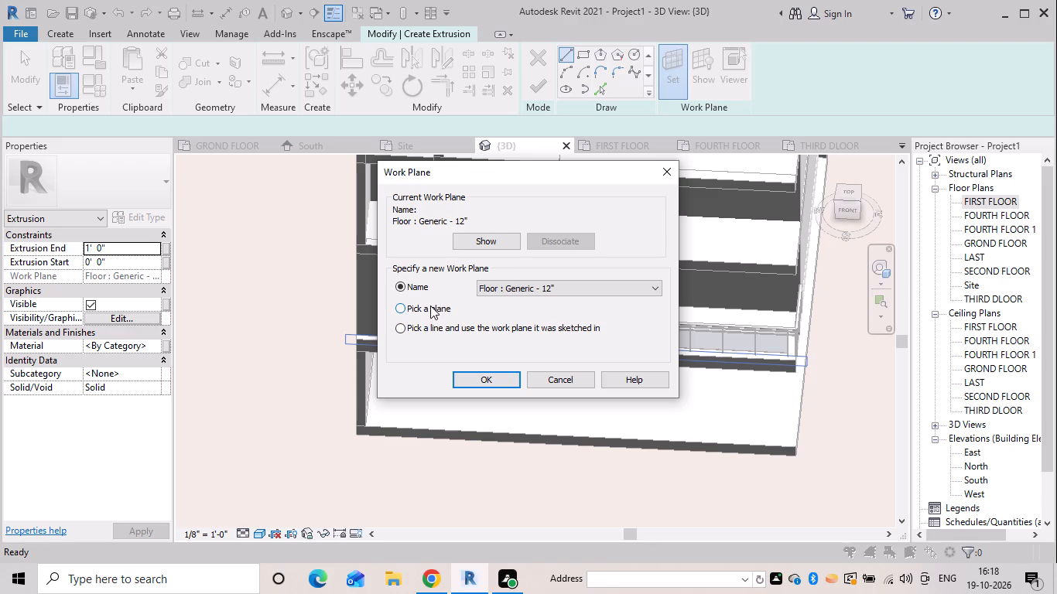
pyautogui.moveTo(430, 306); pyautogui.dragTo(431, 316)
pyautogui.click(420, 308)
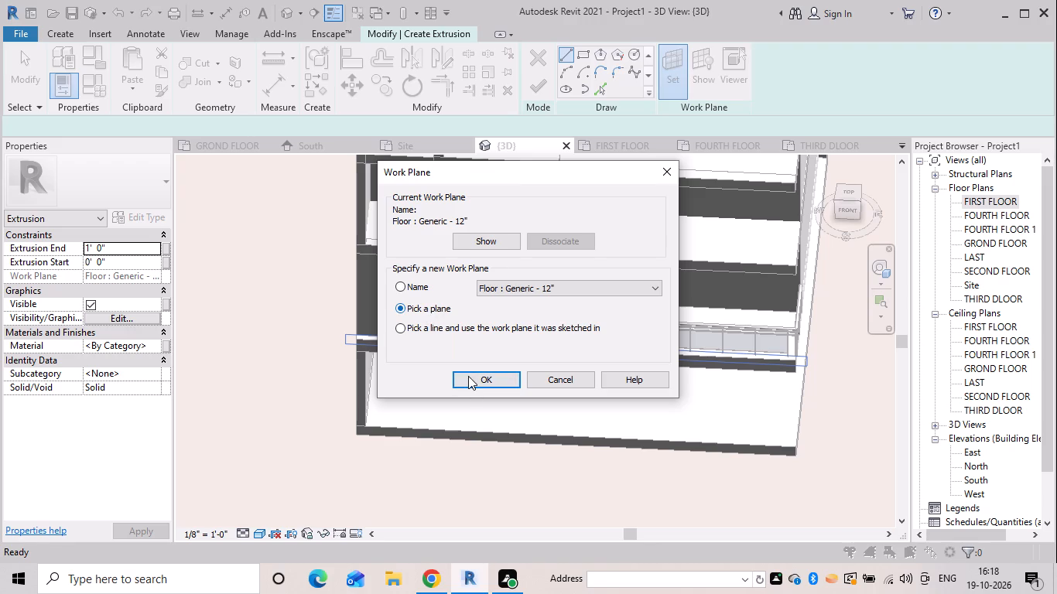
pyautogui.click(470, 379)
pyautogui.scroll(11, 534, 351)
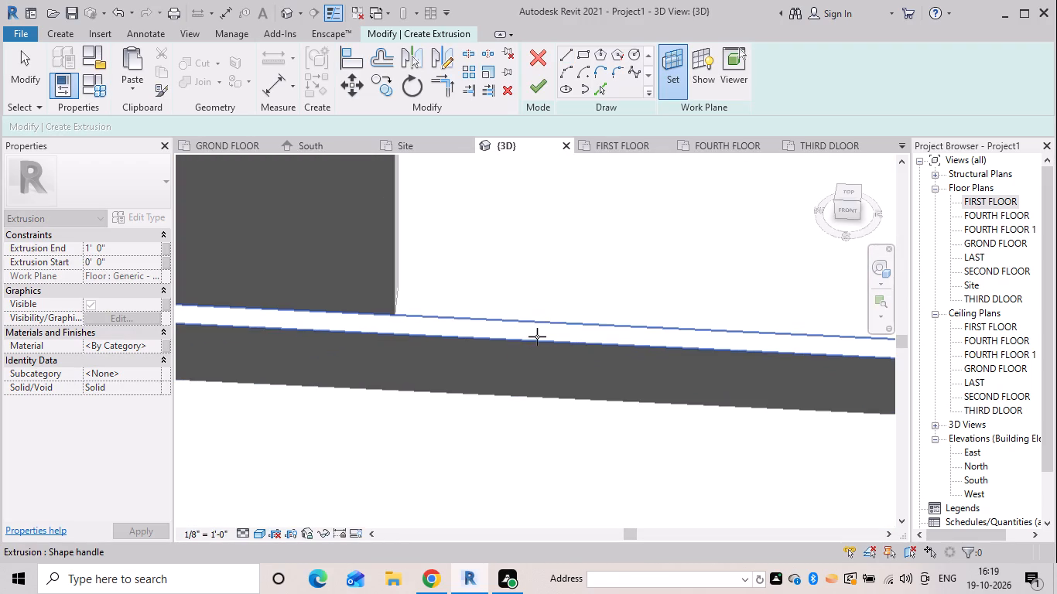
pyautogui.click(537, 336)
pyautogui.click(696, 77)
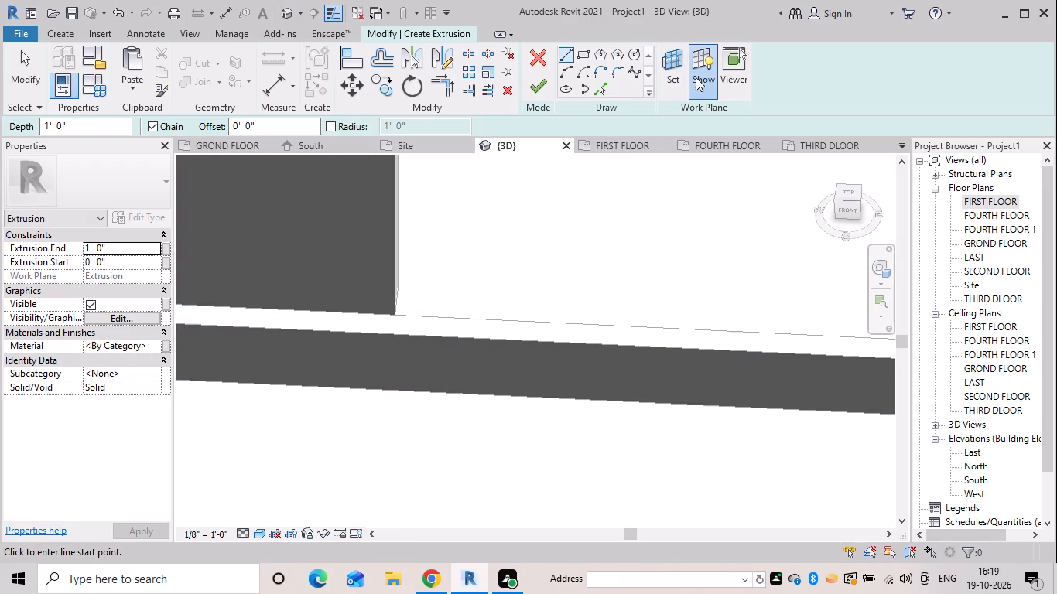
pyautogui.click(696, 77)
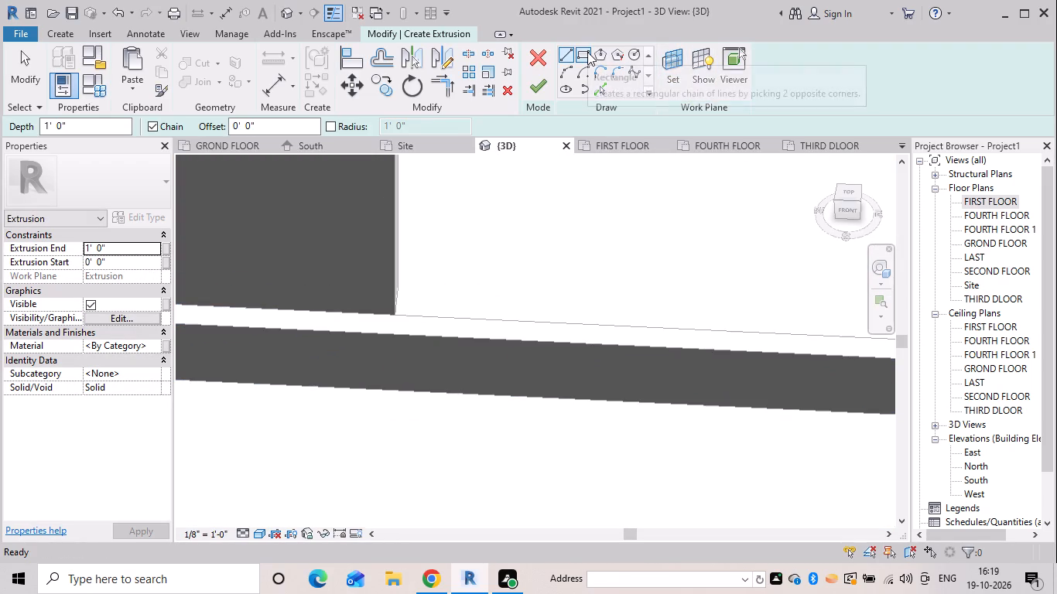
# Sketch a thin rectangle about 0' 4" wide along the slab edge, from the glass railing's end post to below the solid facade panel.
pyautogui.doubleClick(587, 52)
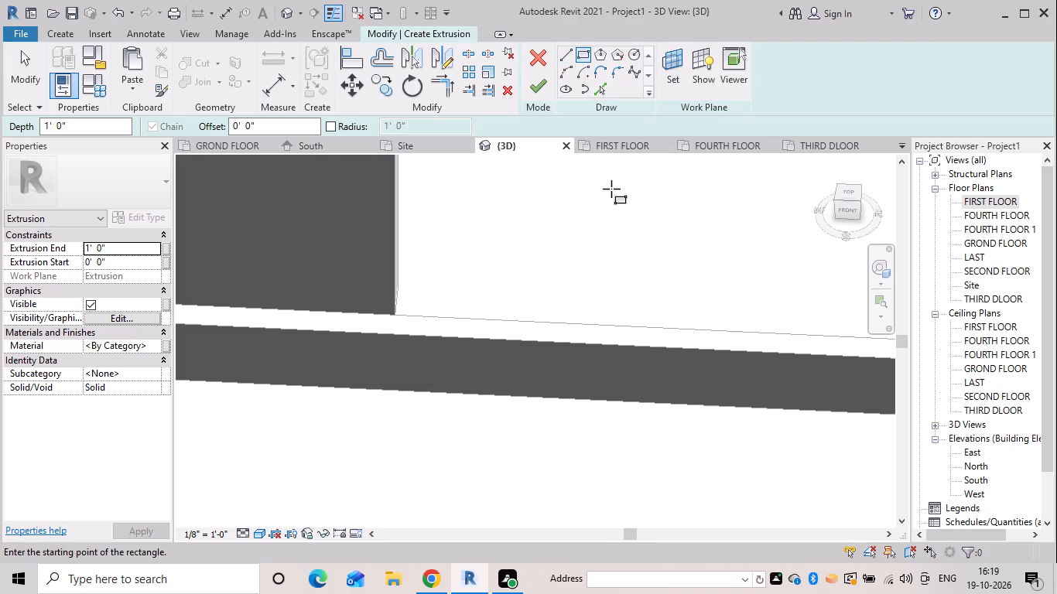
pyautogui.scroll(-10, 405, 271)
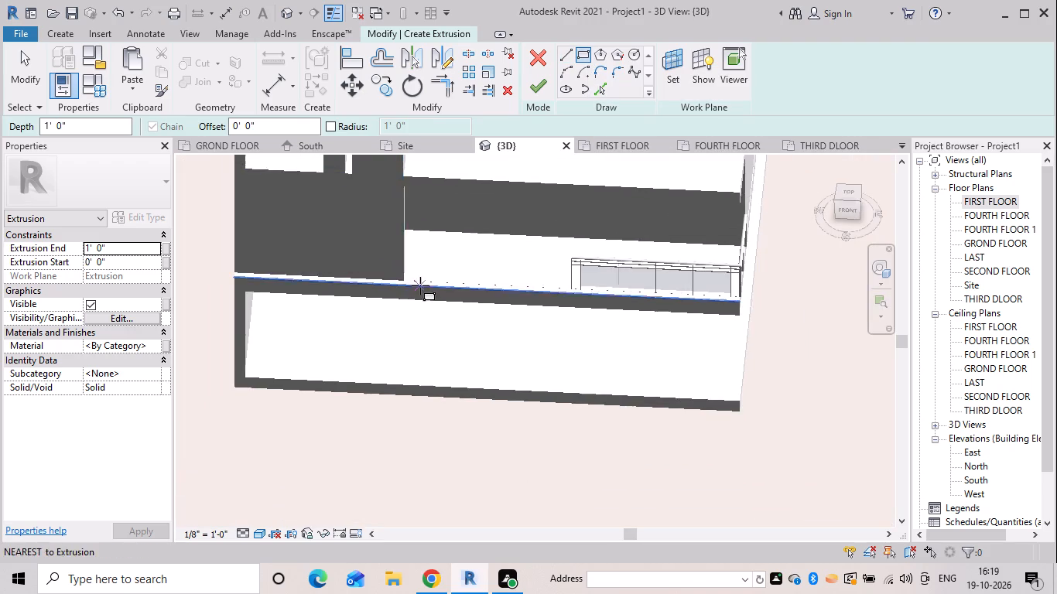
pyautogui.scroll(10, 559, 286)
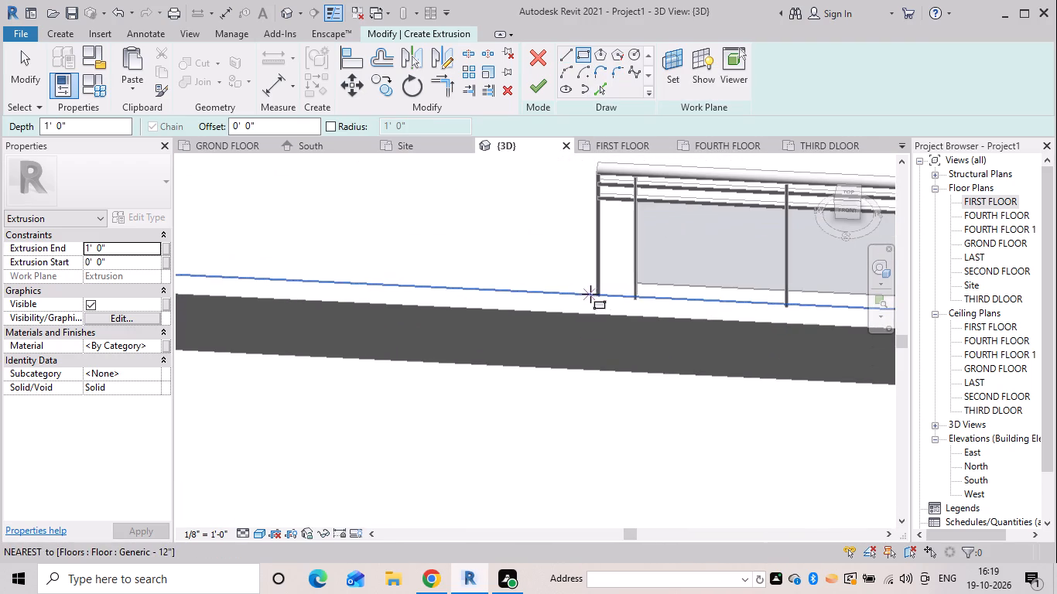
pyautogui.moveTo(597, 294); pyautogui.dragTo(578, 300)
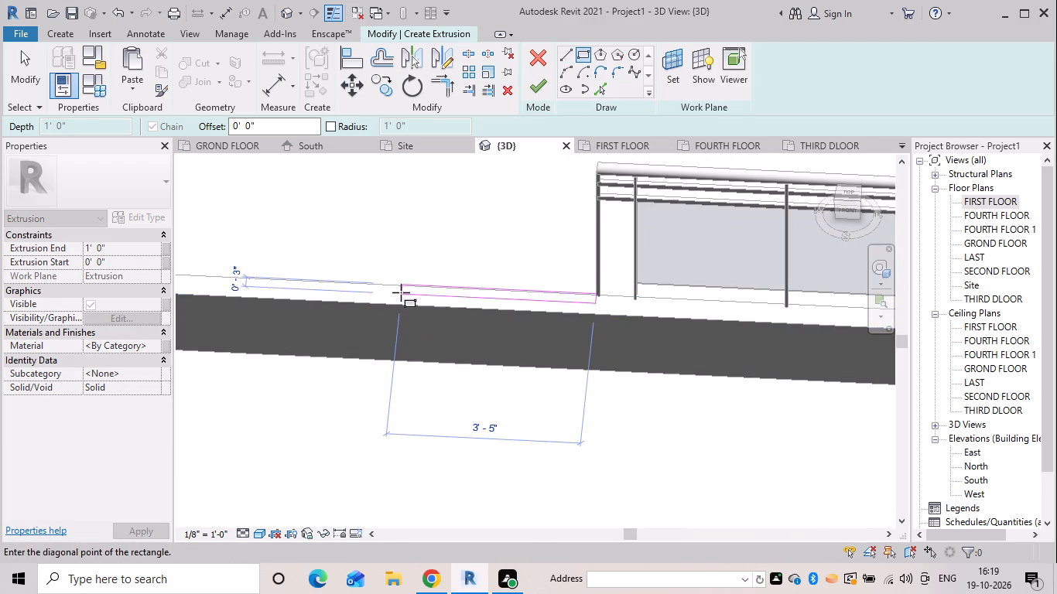
pyautogui.scroll(-3, 252, 279)
pyautogui.moveTo(316, 298); pyautogui.dragTo(552, 319, button='middle')
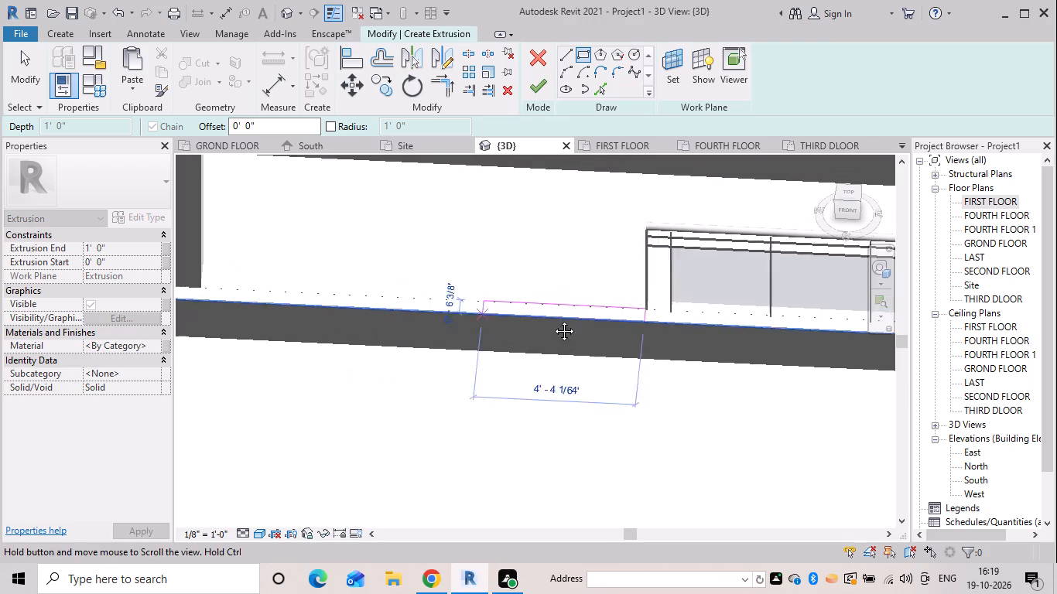
pyautogui.moveTo(552, 319); pyautogui.dragTo(655, 337, button='middle')
pyautogui.scroll(-4, 299, 286)
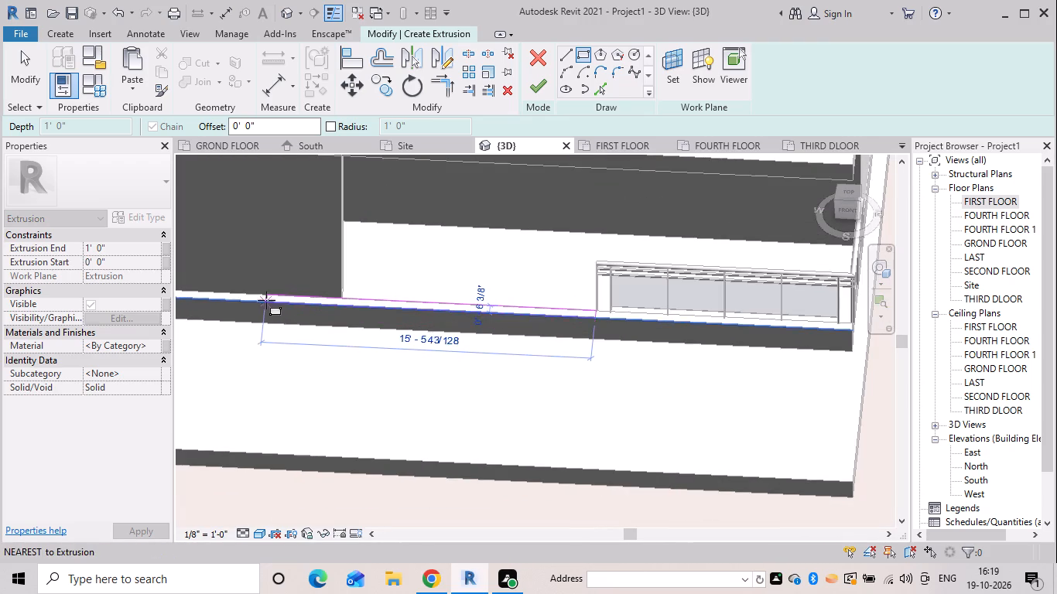
pyautogui.scroll(-4, 272, 293)
pyautogui.moveTo(262, 298); pyautogui.dragTo(381, 321, button='middle')
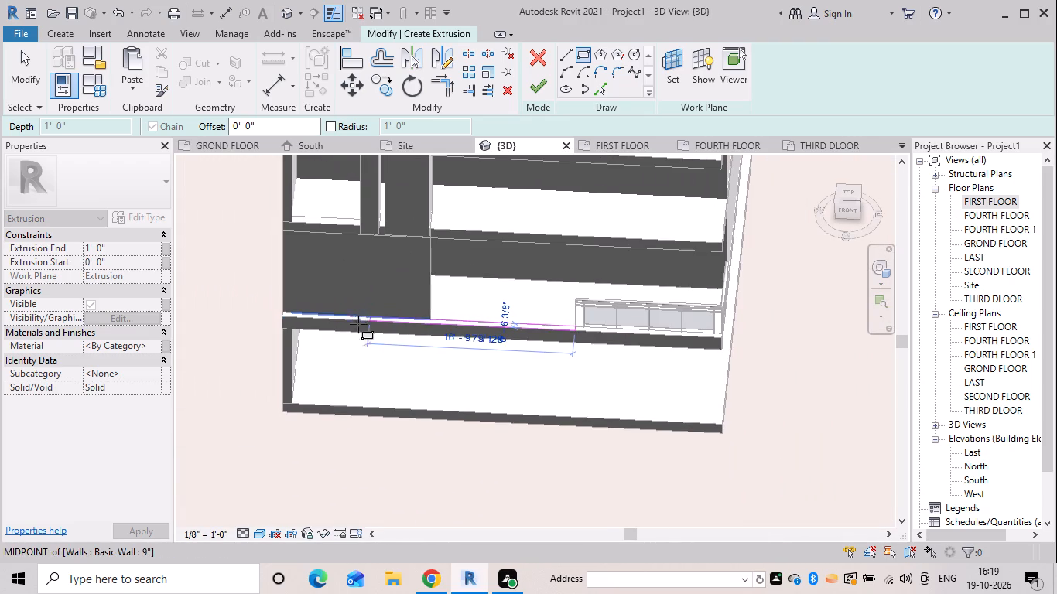
pyautogui.scroll(12, 361, 319)
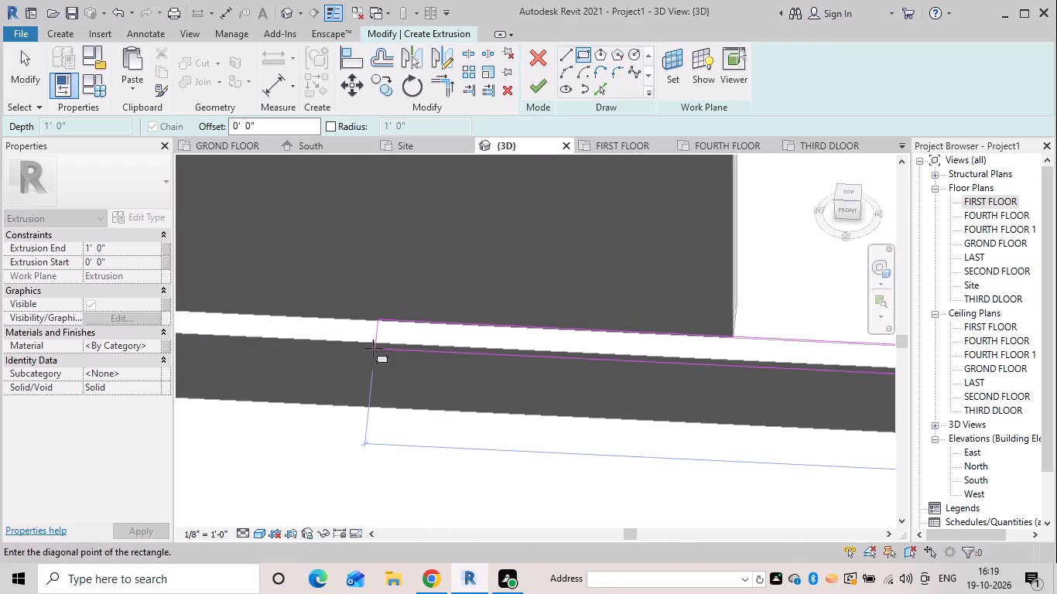
pyautogui.scroll(1, 349, 344)
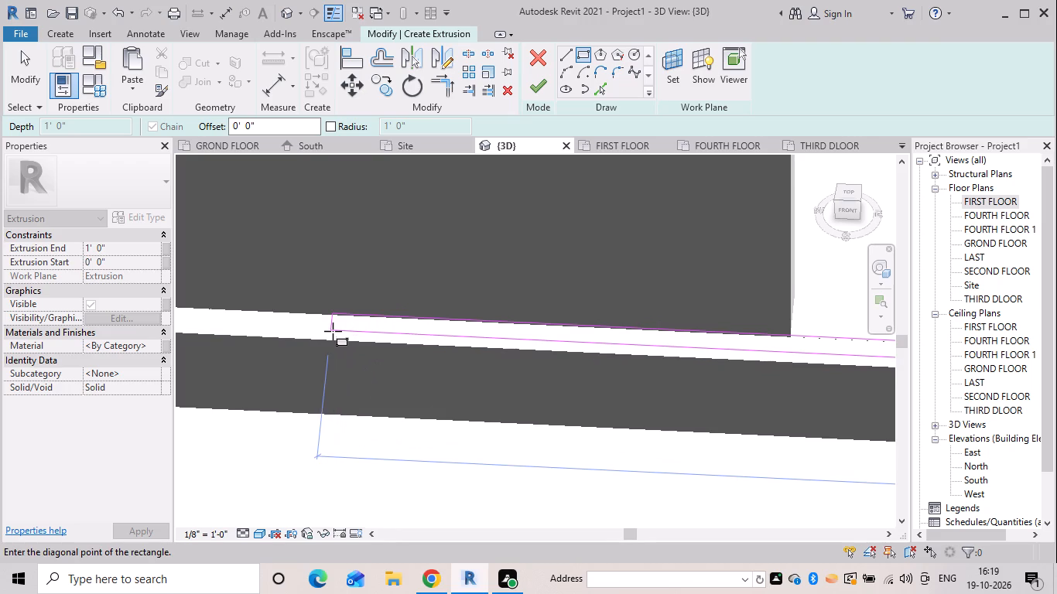
pyautogui.click(332, 329)
pyautogui.scroll(-6, 334, 331)
pyautogui.scroll(-5, 449, 360)
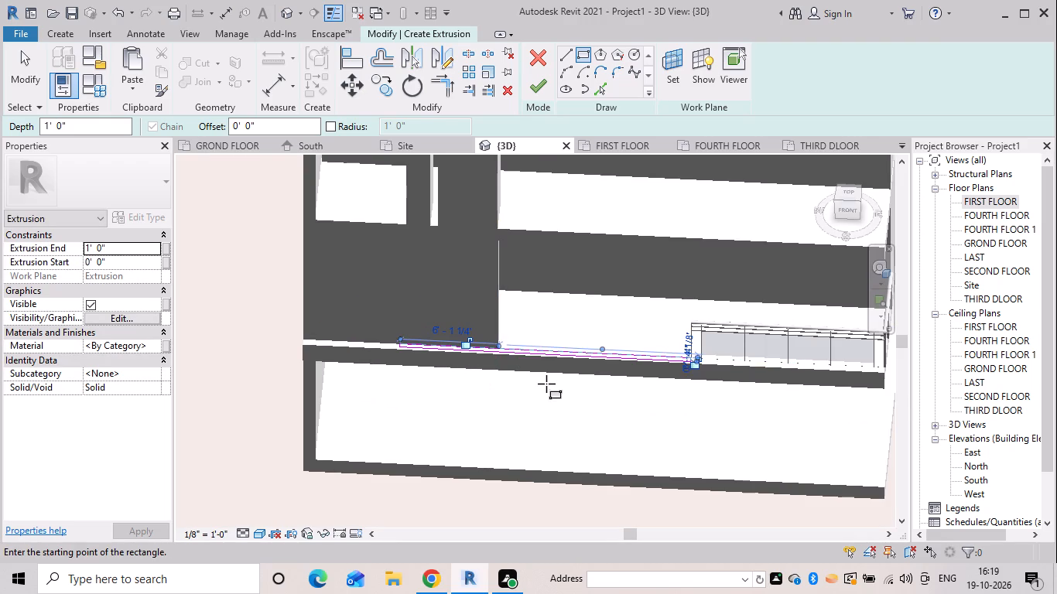
pyautogui.keyDown('shift'); pyautogui.moveTo(546, 384); pyautogui.dragTo(547, 323, button='middle'); pyautogui.keyUp('shift')
pyautogui.scroll(5, 408, 351)
pyautogui.press('Escape')
pyautogui.press('Escape')
pyautogui.scroll(11, 365, 358)
pyautogui.press('Escape')
# Nudge the rectangle's short edge farthest from the railing inward to a 16' 10" length and finish the extrusion sketch.
pyautogui.click(384, 351)
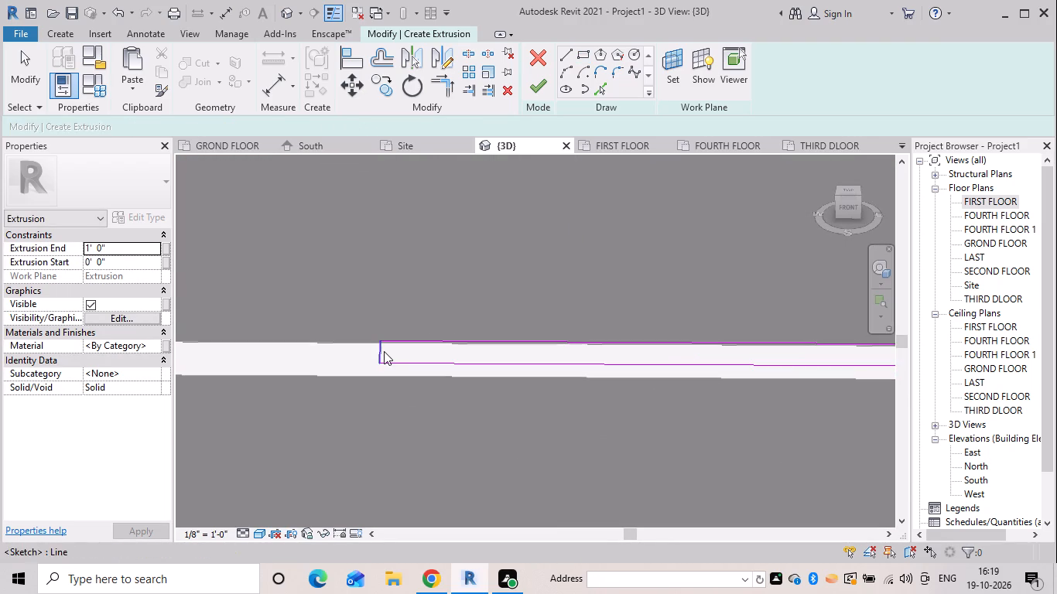
pyautogui.scroll(-13, 406, 351)
pyautogui.scroll(-2, 467, 384)
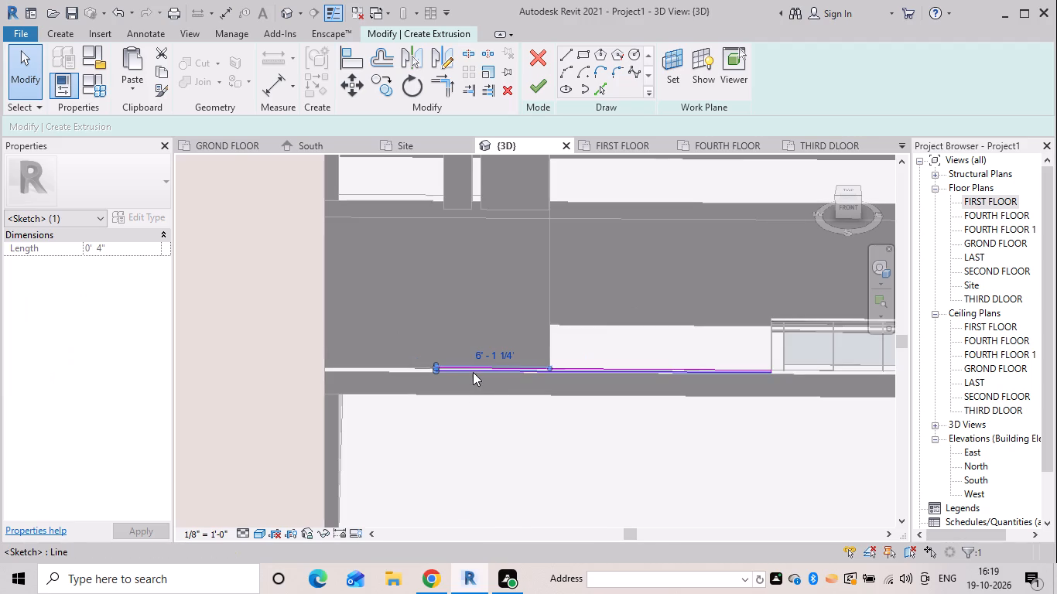
pyautogui.press('Right')
pyautogui.press('Right')
pyautogui.press('Right')
pyautogui.press('Right')
pyautogui.press('Right')
pyautogui.press('Right')
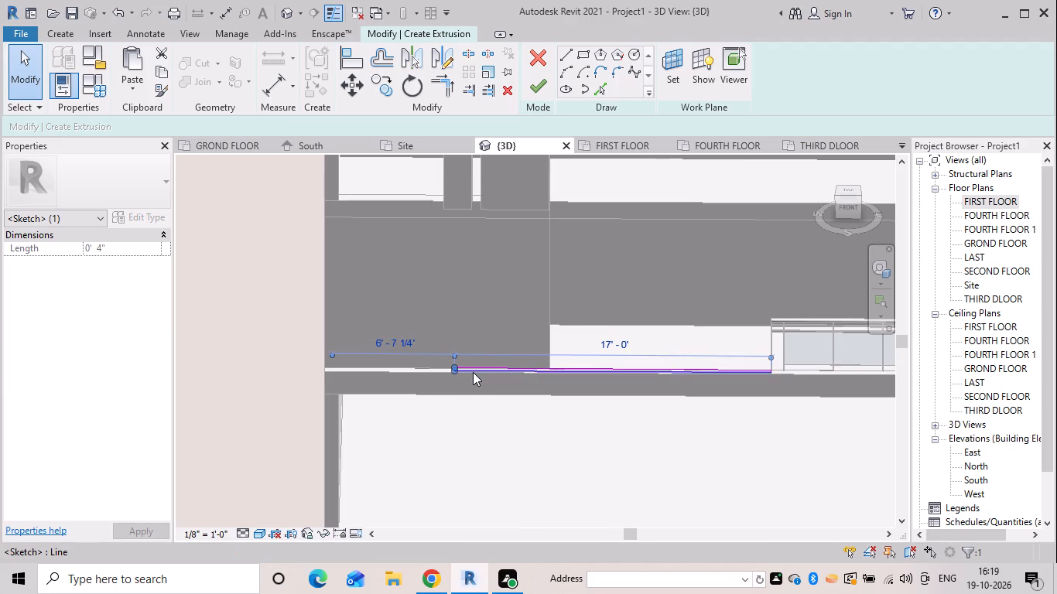
pyautogui.press('Right')
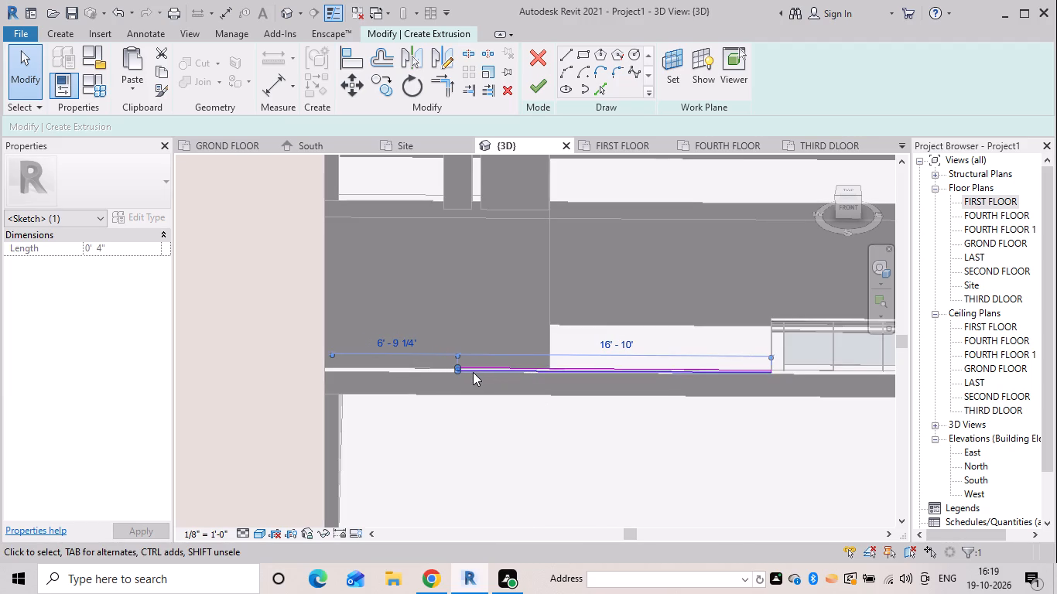
pyautogui.press('Escape')
pyautogui.click(530, 80)
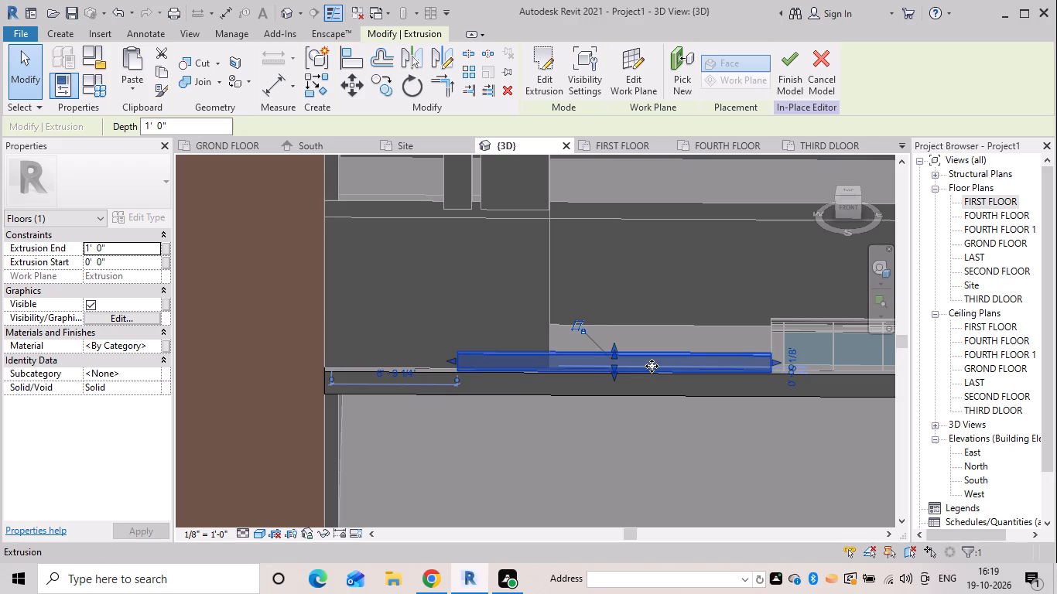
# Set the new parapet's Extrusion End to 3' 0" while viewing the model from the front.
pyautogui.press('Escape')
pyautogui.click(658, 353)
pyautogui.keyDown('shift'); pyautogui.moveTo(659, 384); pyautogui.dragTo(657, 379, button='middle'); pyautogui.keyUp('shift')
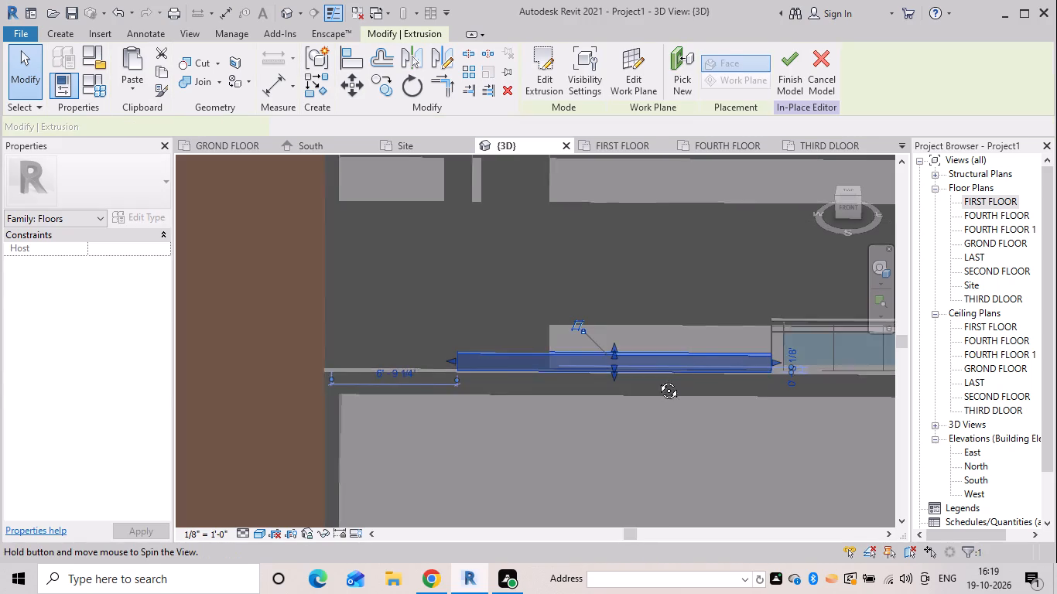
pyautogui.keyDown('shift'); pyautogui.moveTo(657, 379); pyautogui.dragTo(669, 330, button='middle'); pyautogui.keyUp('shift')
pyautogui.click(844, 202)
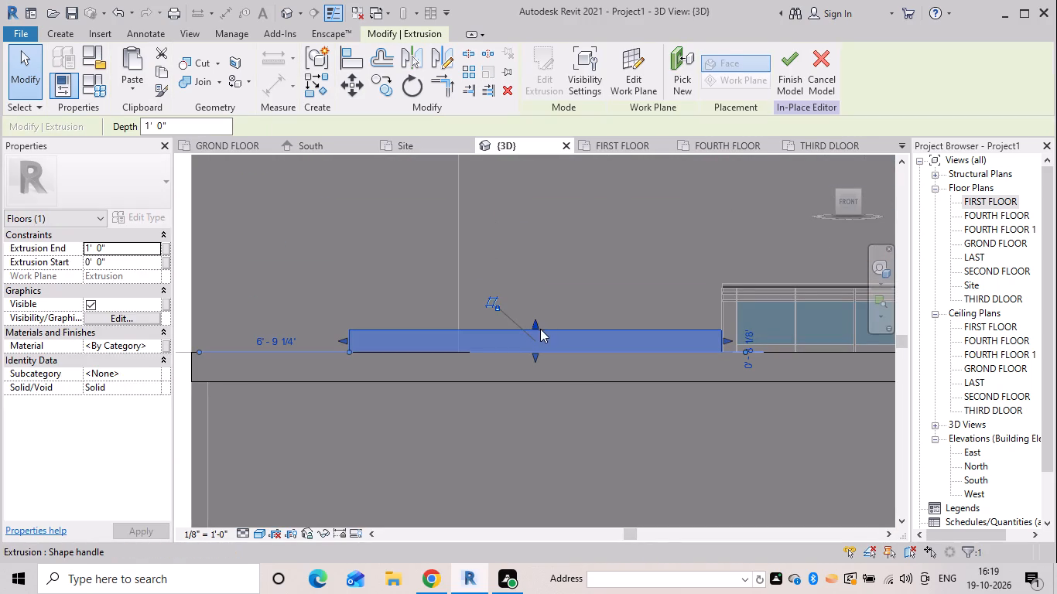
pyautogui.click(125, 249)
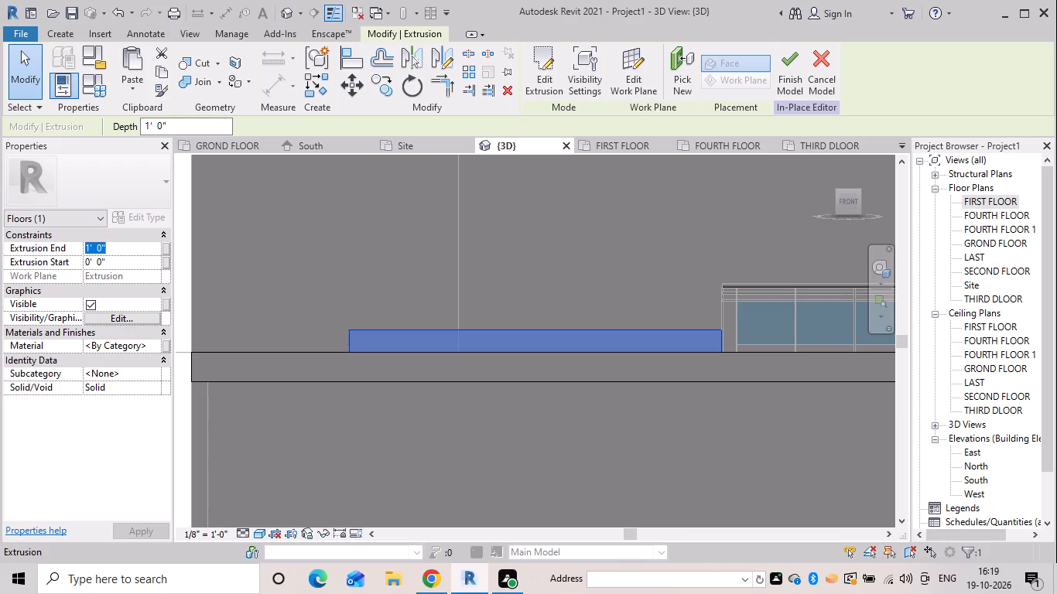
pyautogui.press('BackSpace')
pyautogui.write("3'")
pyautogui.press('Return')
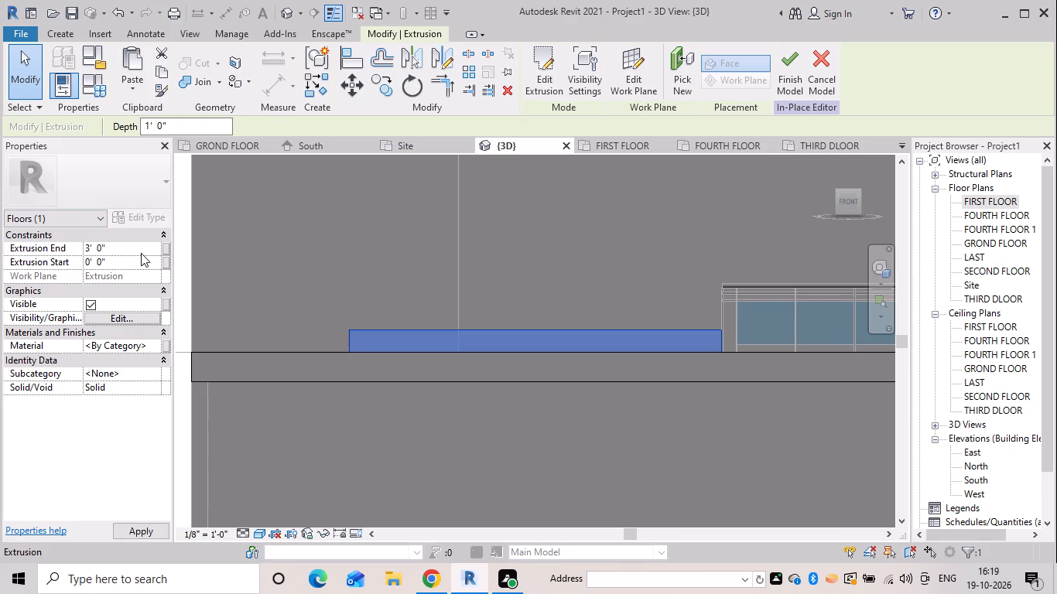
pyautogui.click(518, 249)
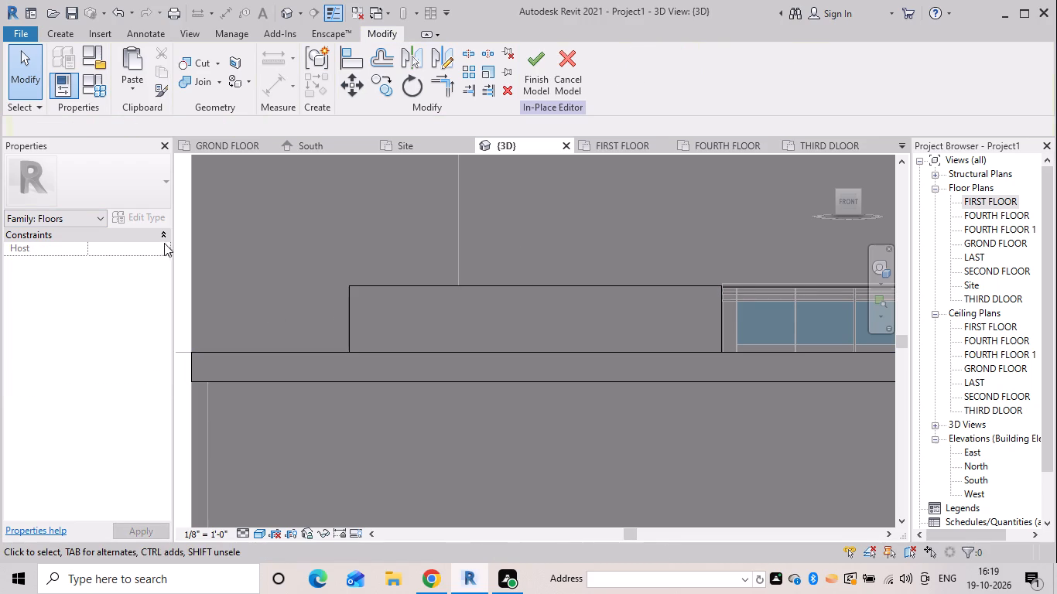
# Set the parapet's Extrusion End to 2' 10".
pyautogui.click(454, 285)
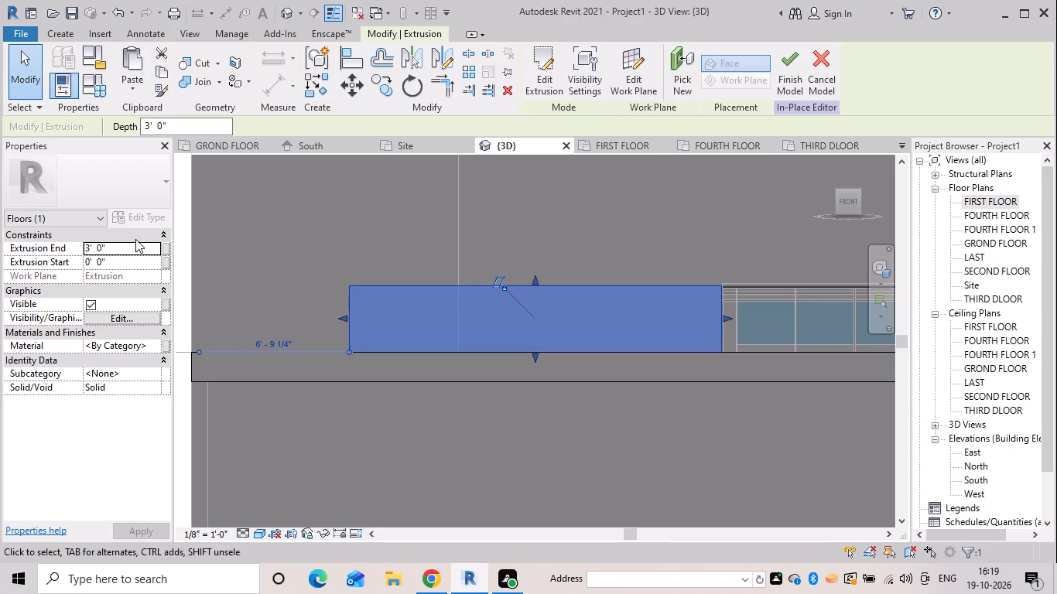
pyautogui.moveTo(135, 245); pyautogui.dragTo(135, 252)
pyautogui.write("2'1")
pyautogui.write('0"')
pyautogui.press('Return')
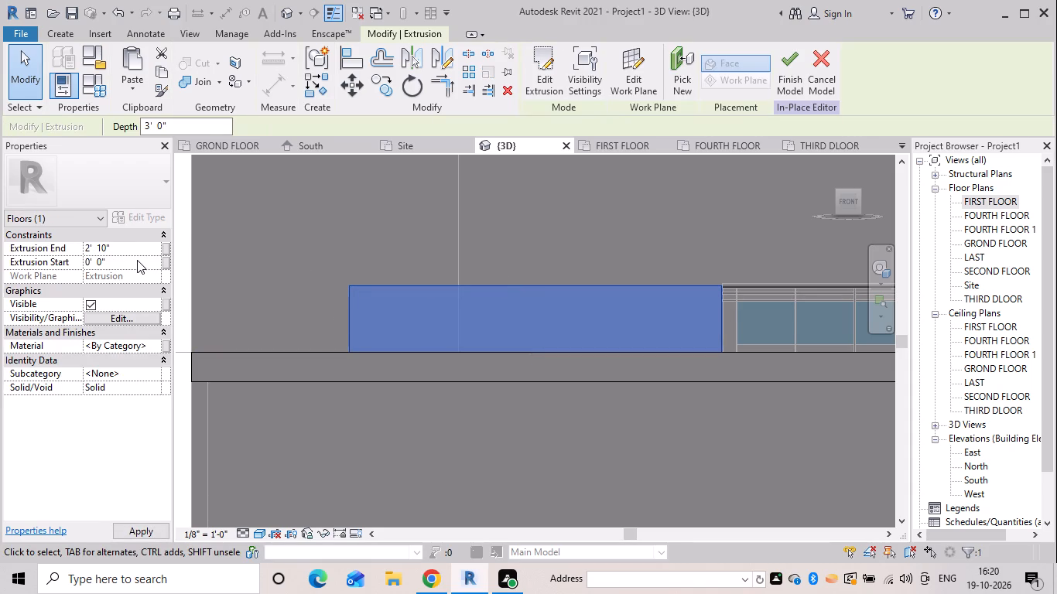
pyautogui.click(682, 255)
# Examine how the parapet meets the glass railing and slab-edge band from several 3D angles.
pyautogui.scroll(-2, 741, 297)
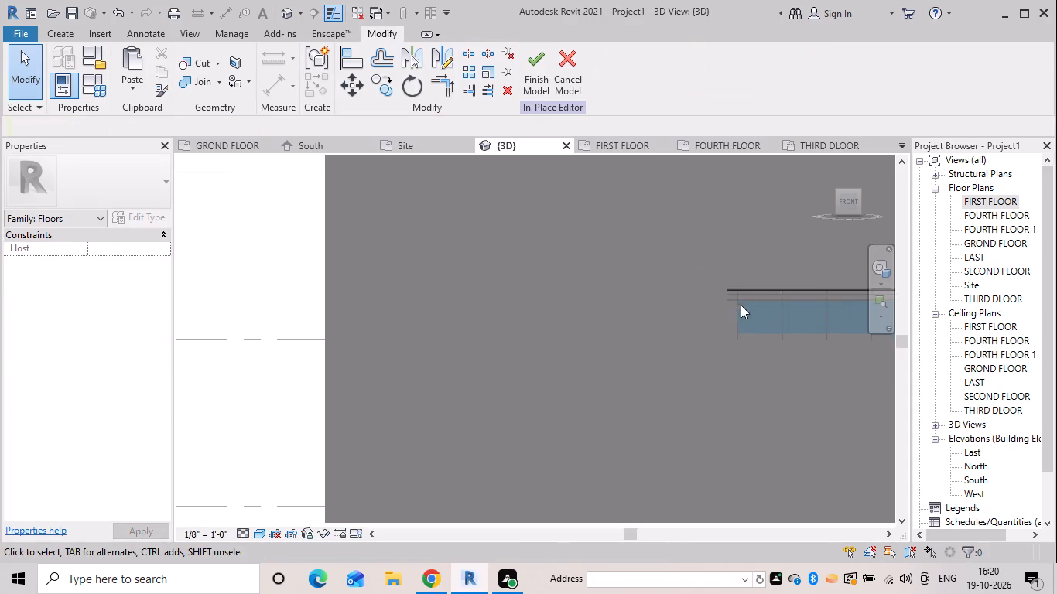
pyautogui.keyDown('shift'); pyautogui.moveTo(729, 357); pyautogui.dragTo(636, 418, button='middle'); pyautogui.keyUp('shift')
pyautogui.scroll(5, 684, 341)
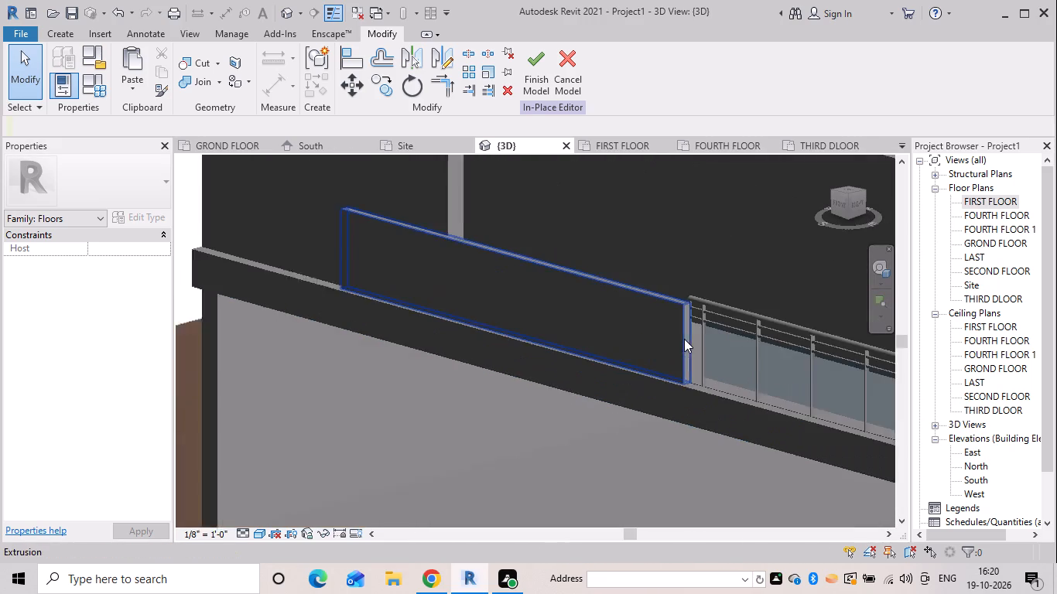
pyautogui.keyDown('shift'); pyautogui.moveTo(697, 356); pyautogui.dragTo(686, 369, button='middle'); pyautogui.keyUp('shift')
pyautogui.scroll(-4, 537, 367)
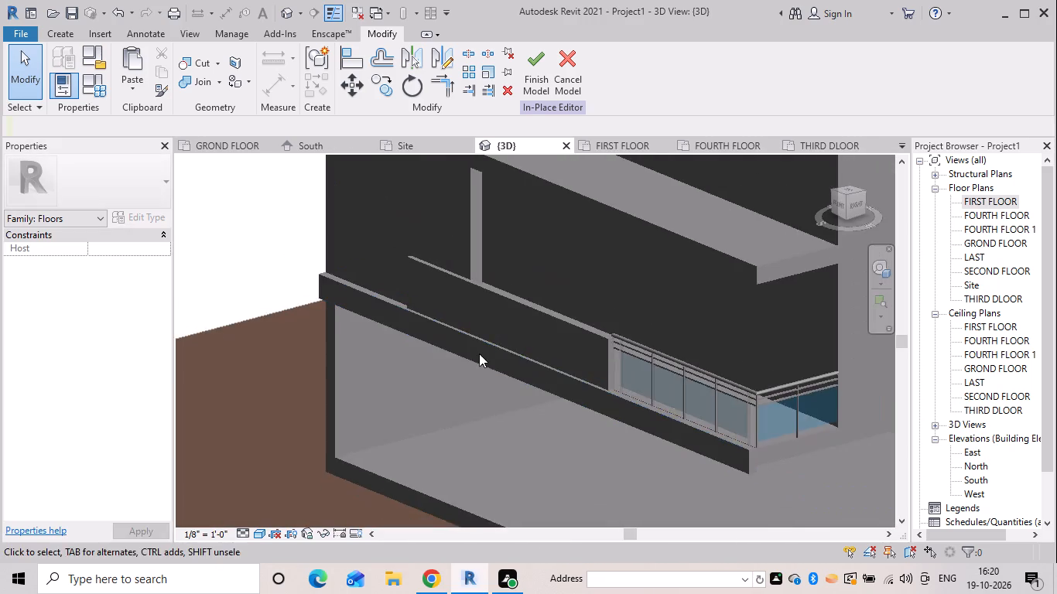
pyautogui.keyDown('shift'); pyautogui.moveTo(474, 346); pyautogui.dragTo(626, 364, button='middle'); pyautogui.keyUp('shift')
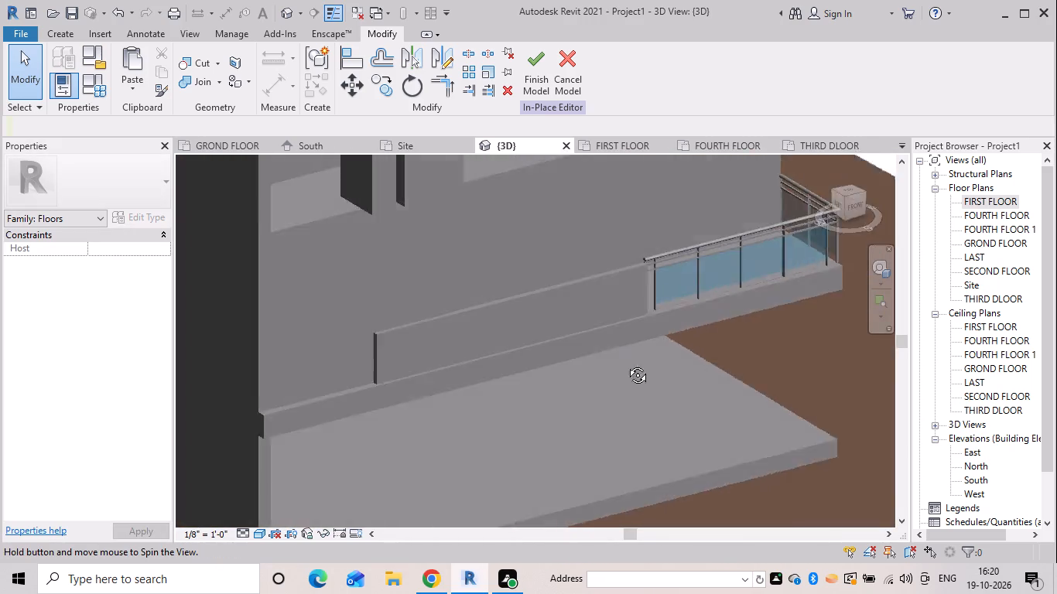
pyautogui.keyDown('shift'); pyautogui.moveTo(626, 364); pyautogui.dragTo(538, 352, button='middle'); pyautogui.keyUp('shift')
pyautogui.scroll(-6, 538, 352)
pyautogui.keyDown('shift'); pyautogui.moveTo(580, 373); pyautogui.dragTo(597, 338, button='middle'); pyautogui.keyUp('shift')
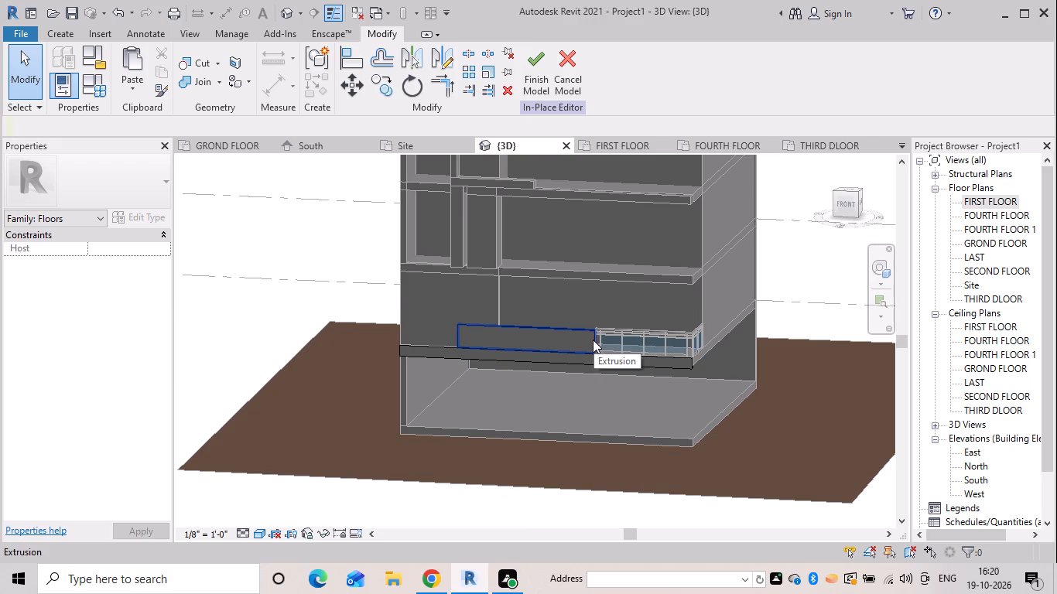
# Finish the in-place floor model containing the slab-edge band and the parapet.
pyautogui.click(540, 85)
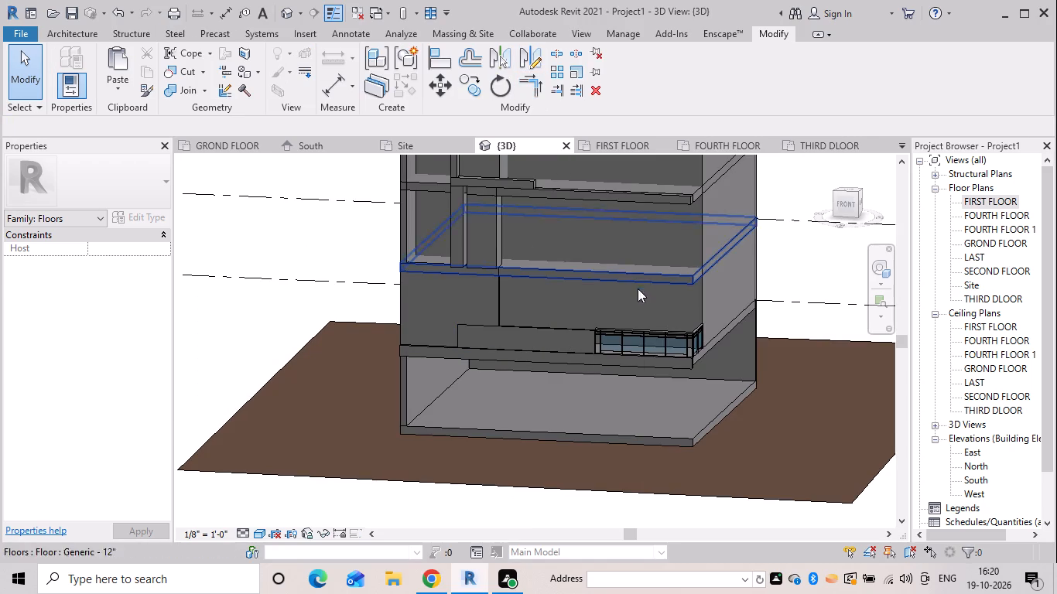
pyautogui.scroll(-4, 669, 384)
pyautogui.keyDown('shift'); pyautogui.moveTo(603, 396); pyautogui.dragTo(599, 370, button='middle'); pyautogui.keyUp('shift')
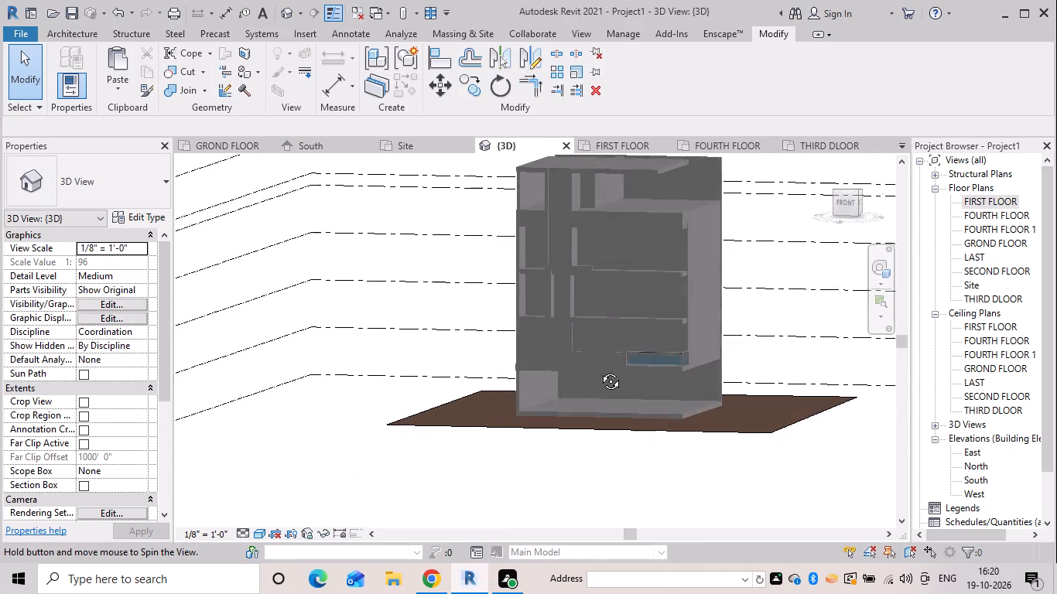
pyautogui.keyDown('shift'); pyautogui.moveTo(599, 370); pyautogui.dragTo(576, 392, button='middle'); pyautogui.keyUp('shift')
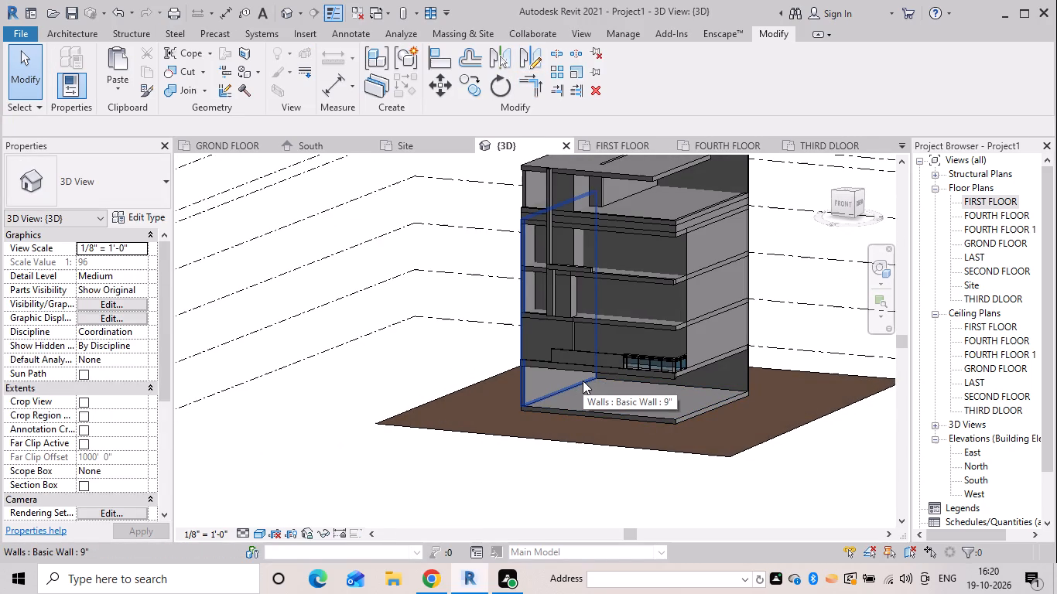
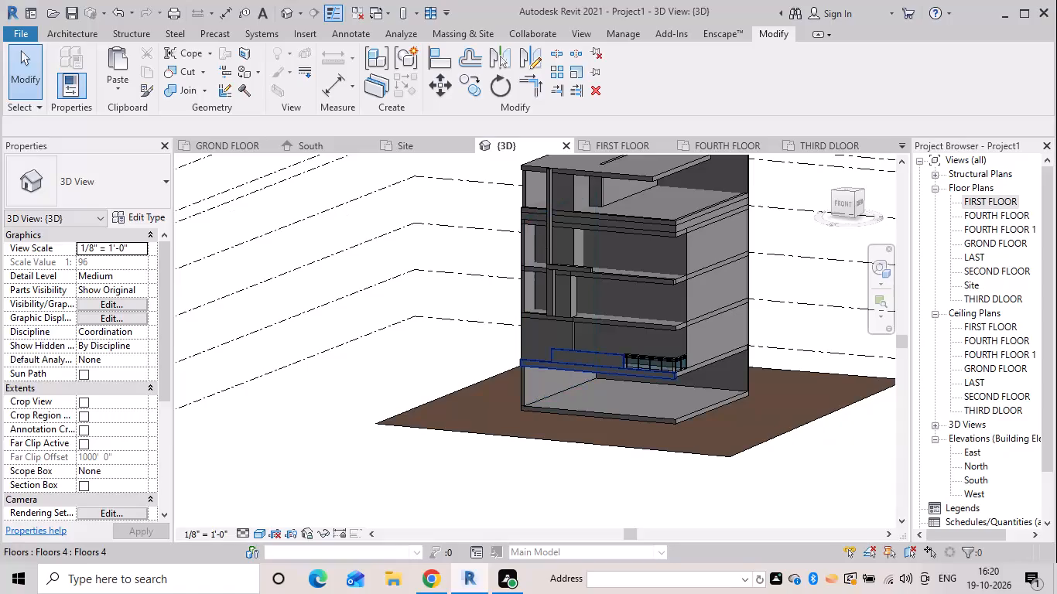
# Sketch a railing path on the SECOND FLOOR plan, about 5' 4 1/2" along the balcony's side and 23' 11" along its front edge.
pyautogui.scroll(-1, 484, 414)
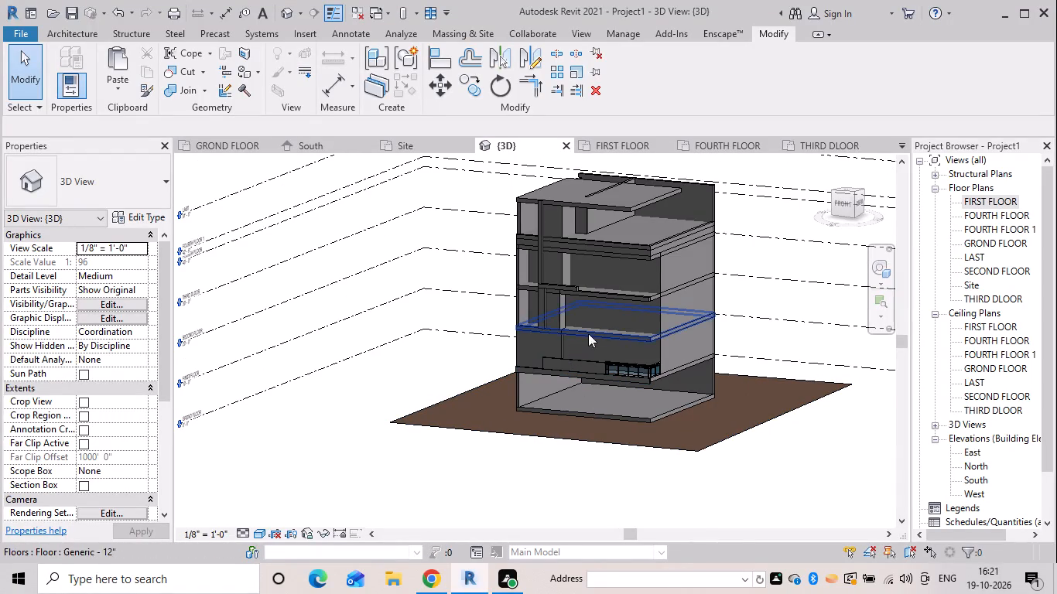
pyautogui.scroll(4, 566, 321)
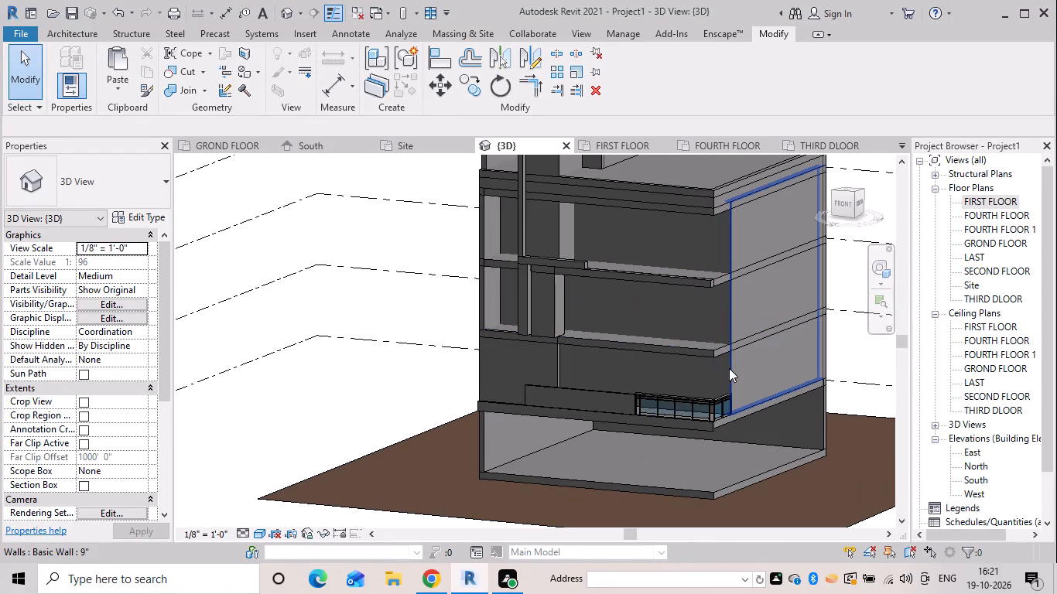
pyautogui.doubleClick(997, 270)
pyautogui.scroll(5, 563, 368)
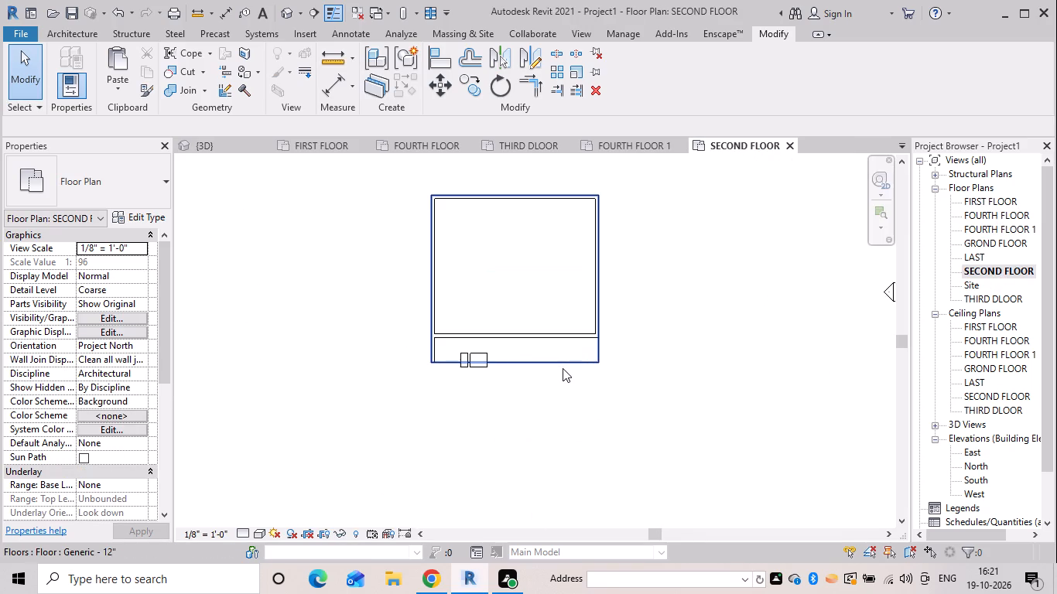
pyautogui.click(80, 29)
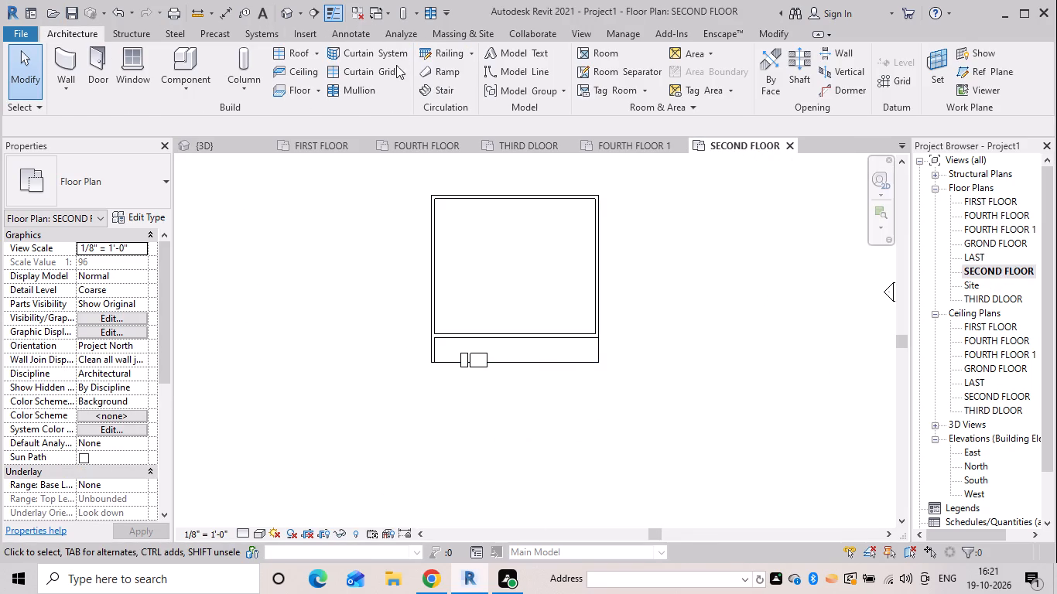
pyautogui.click(448, 52)
pyautogui.scroll(7, 607, 347)
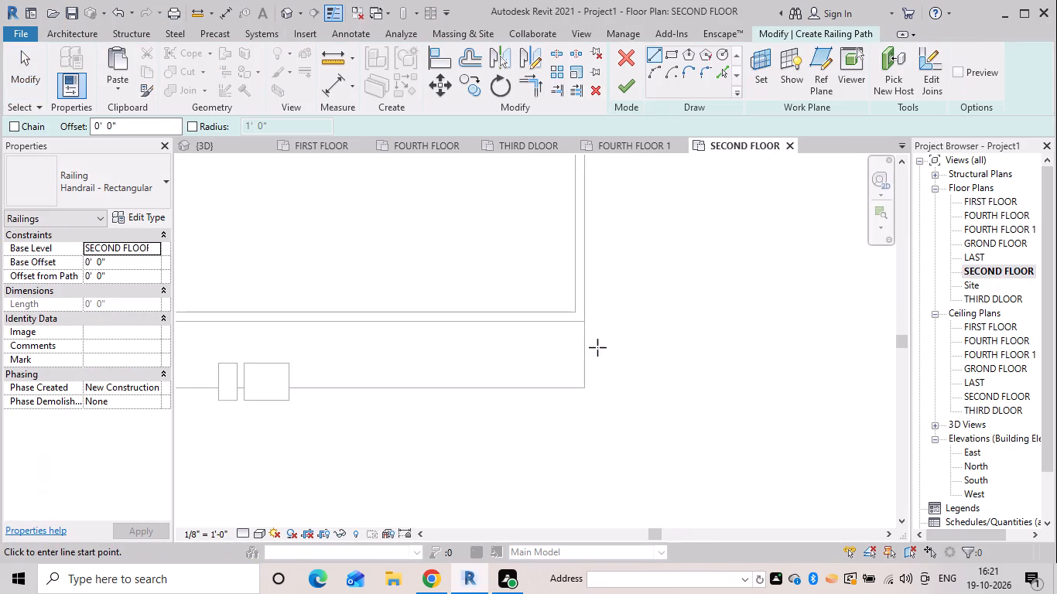
pyautogui.scroll(5, 597, 347)
pyautogui.click(571, 293)
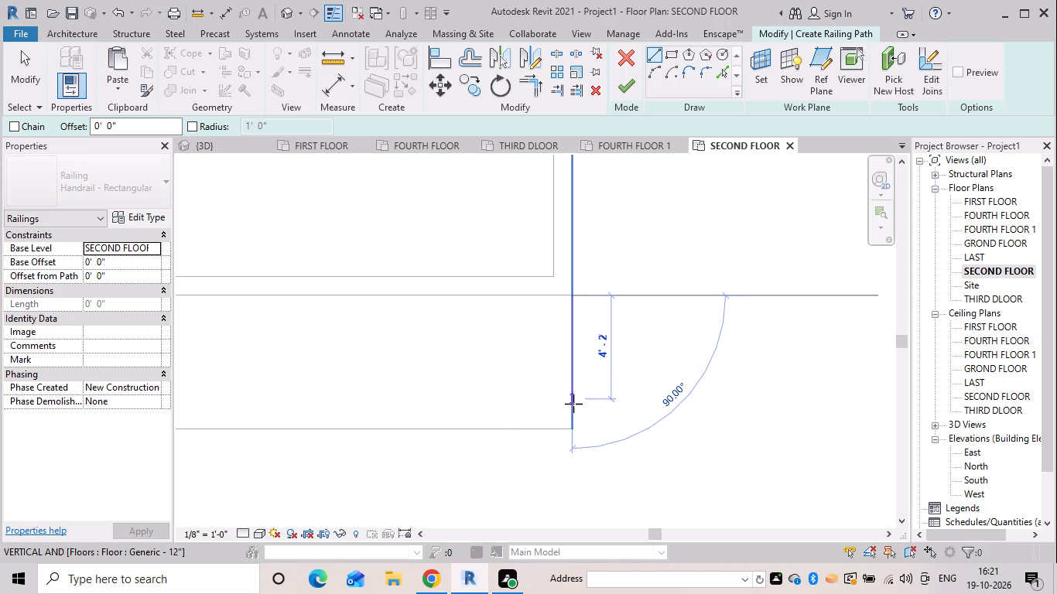
pyautogui.click(573, 431)
pyautogui.moveTo(574, 430); pyautogui.dragTo(567, 432)
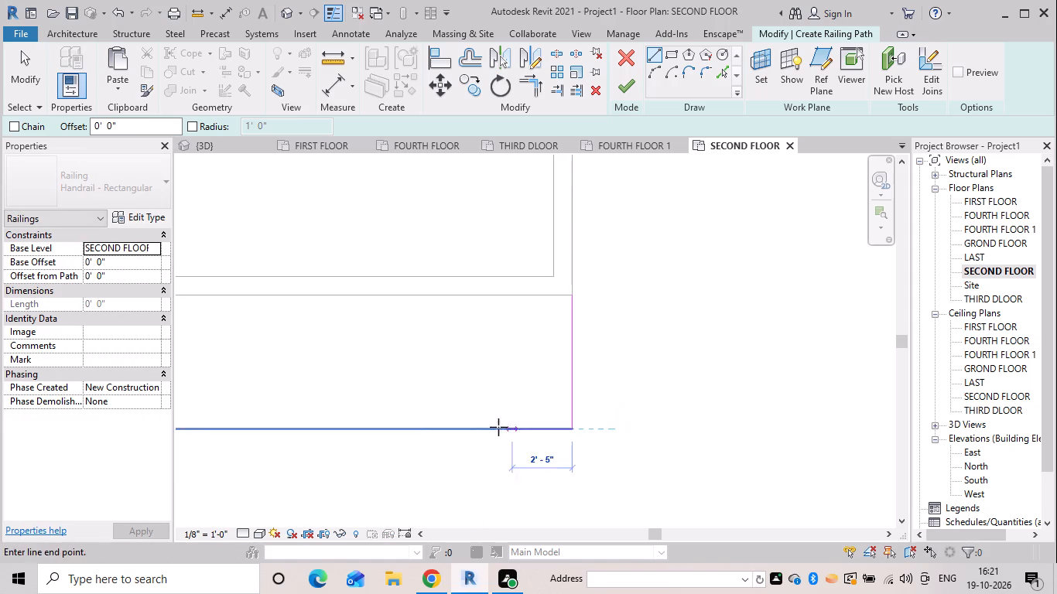
pyautogui.scroll(-6, 390, 441)
pyautogui.moveTo(392, 435); pyautogui.dragTo(758, 449, button='middle')
pyautogui.scroll(6, 587, 452)
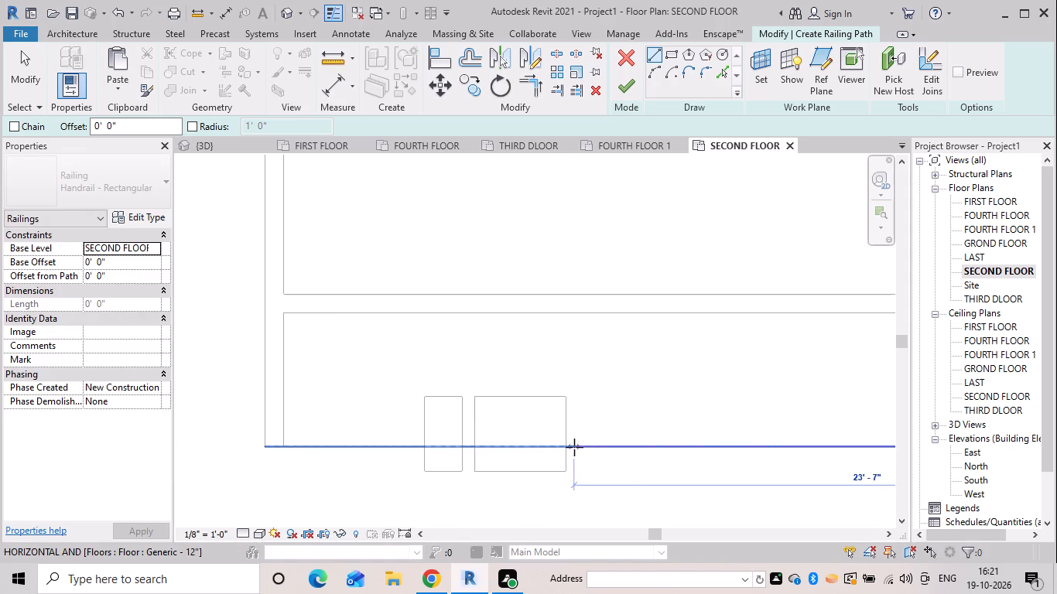
pyautogui.click(566, 444)
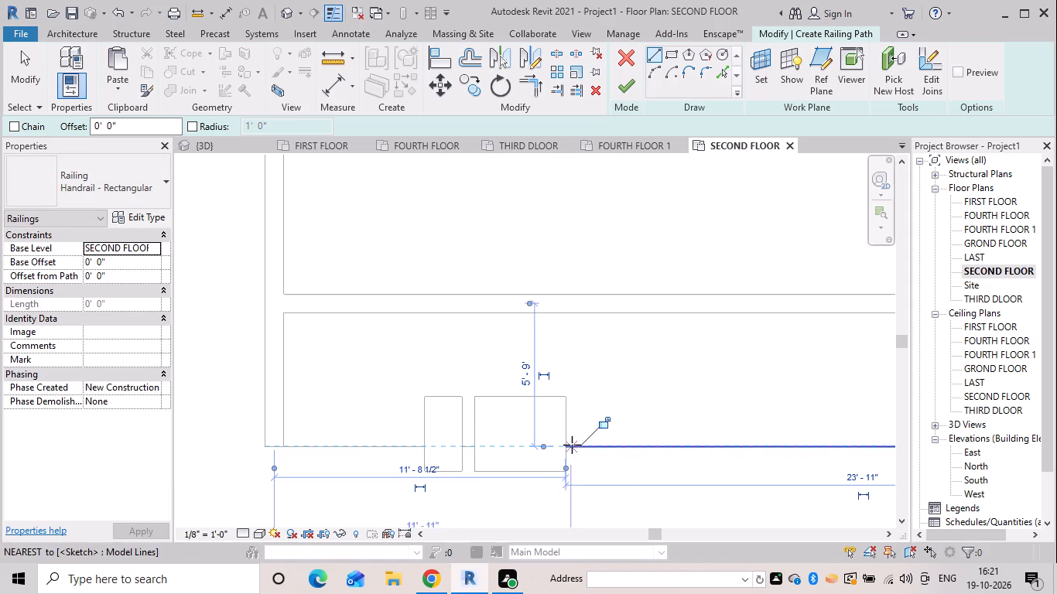
pyautogui.click(631, 78)
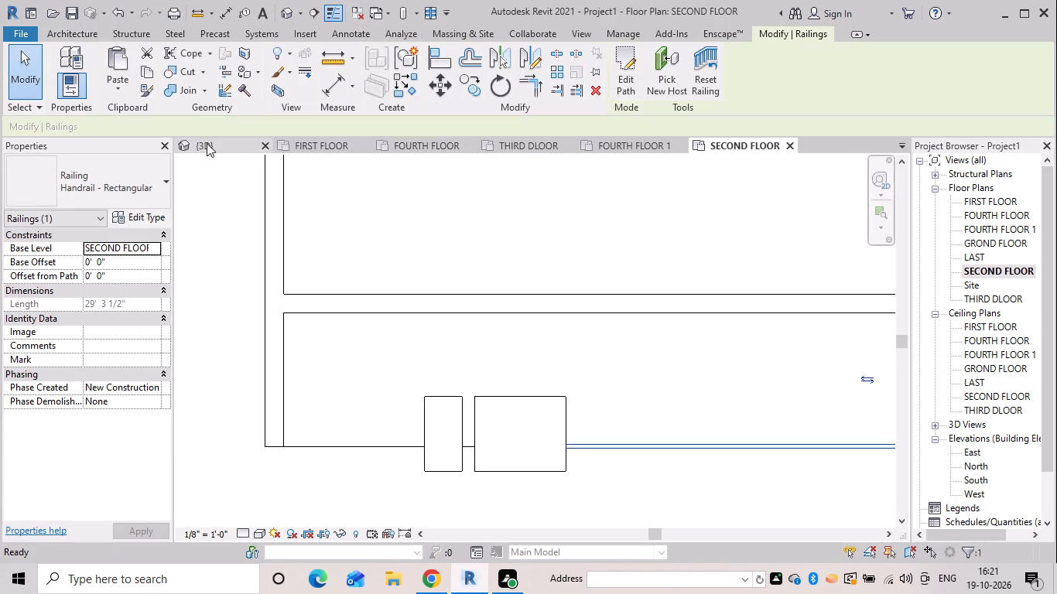
# Change the new second-floor railing's type to Glass Panel - Bottom Fill in the 3D view.
pyautogui.click(207, 143)
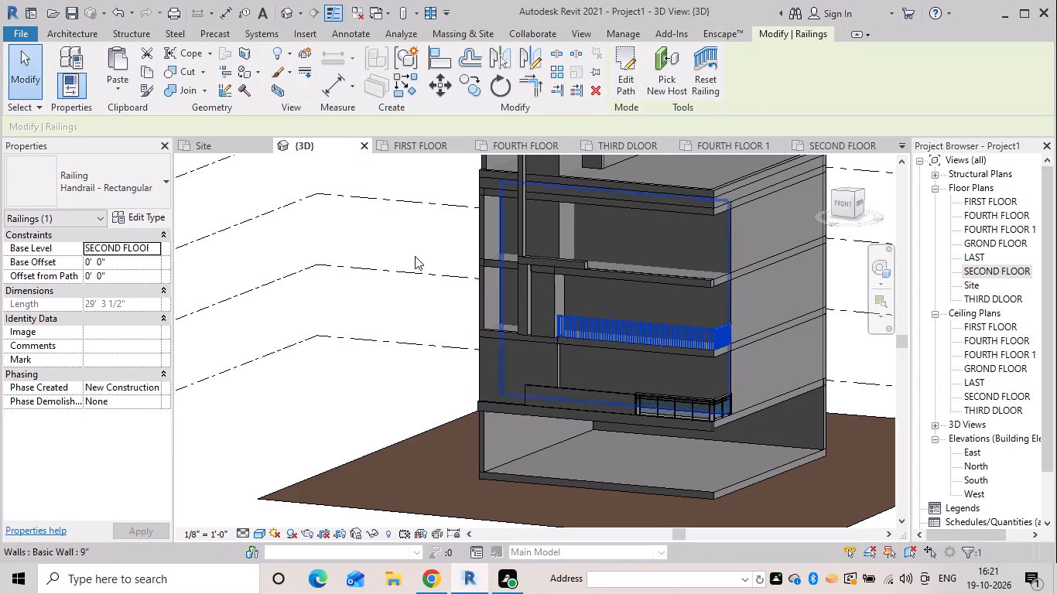
pyautogui.click(162, 179)
pyautogui.click(152, 259)
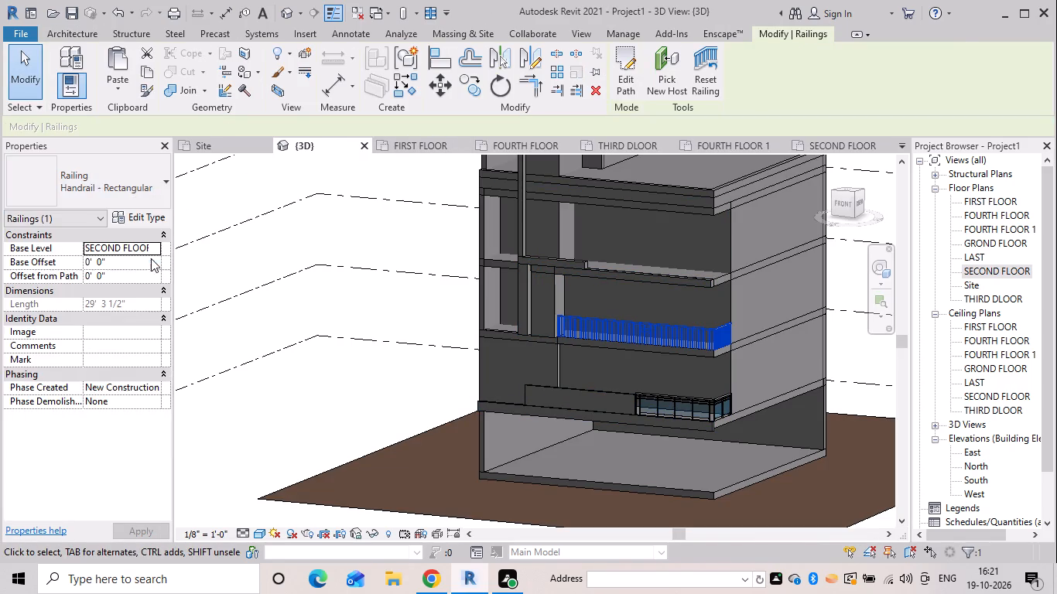
pyautogui.press('Escape')
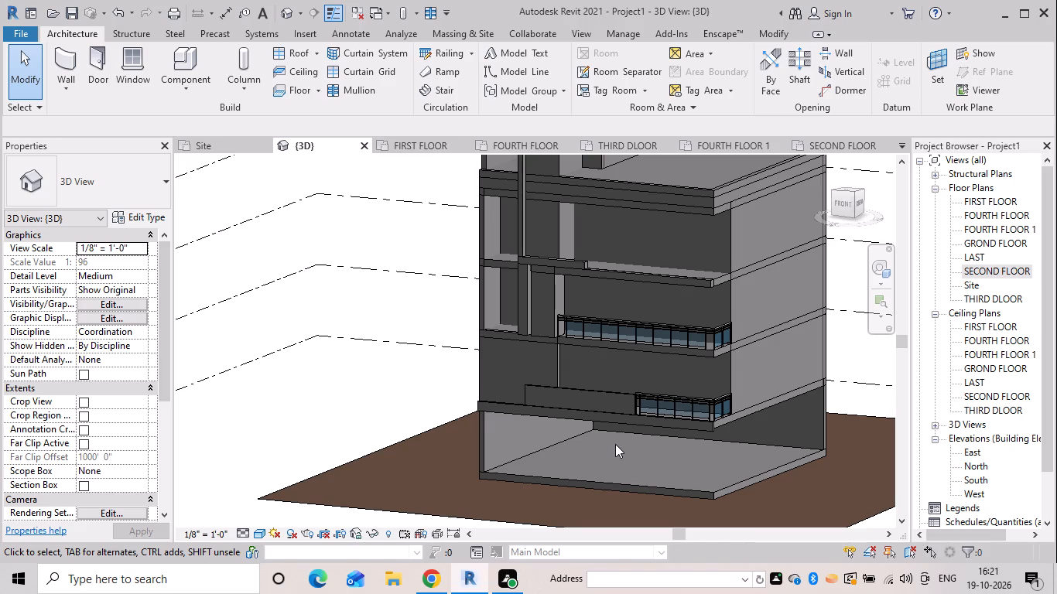
# Examine the second-floor glass railing and the balcony slabs above it from several 3D angles.
pyautogui.scroll(-1, 801, 459)
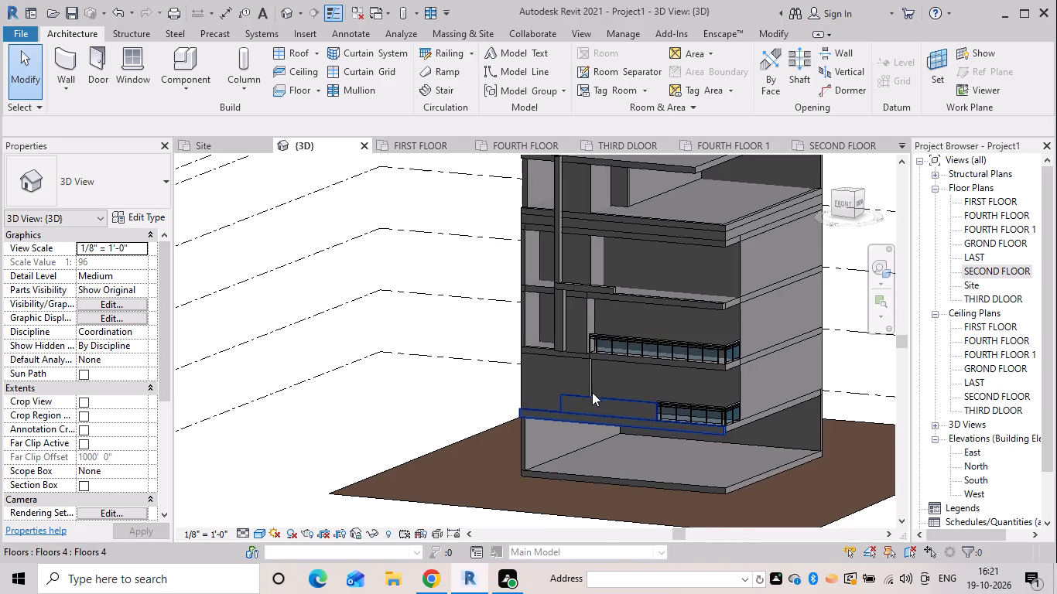
pyautogui.scroll(-2, 593, 402)
pyautogui.keyDown('shift'); pyautogui.moveTo(621, 398); pyautogui.dragTo(652, 374, button='middle'); pyautogui.keyUp('shift')
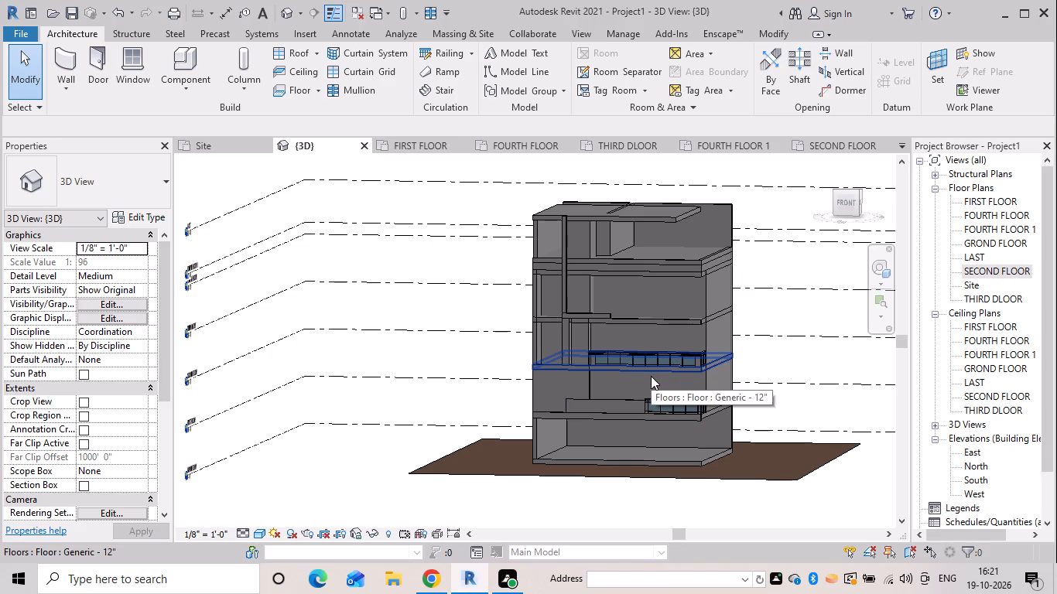
pyautogui.scroll(4, 676, 312)
pyautogui.moveTo(675, 315); pyautogui.dragTo(619, 456, button='middle')
pyautogui.keyDown('shift'); pyautogui.scroll(1, 619, 457); pyautogui.keyUp('shift')
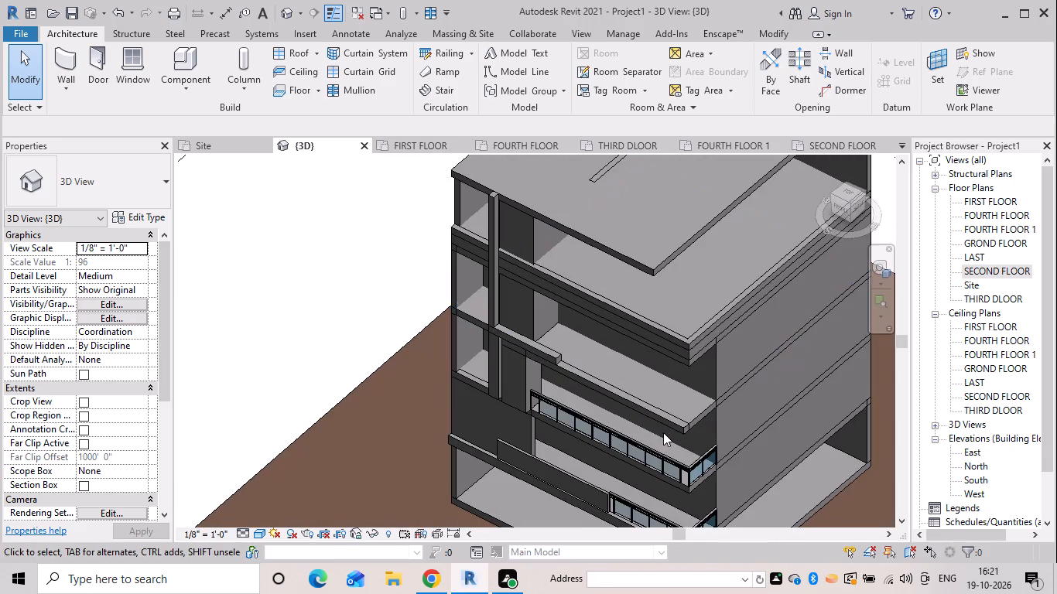
pyautogui.scroll(1, 663, 432)
pyautogui.keyDown('shift'); pyautogui.moveTo(663, 432); pyautogui.dragTo(666, 405, button='middle'); pyautogui.keyUp('shift')
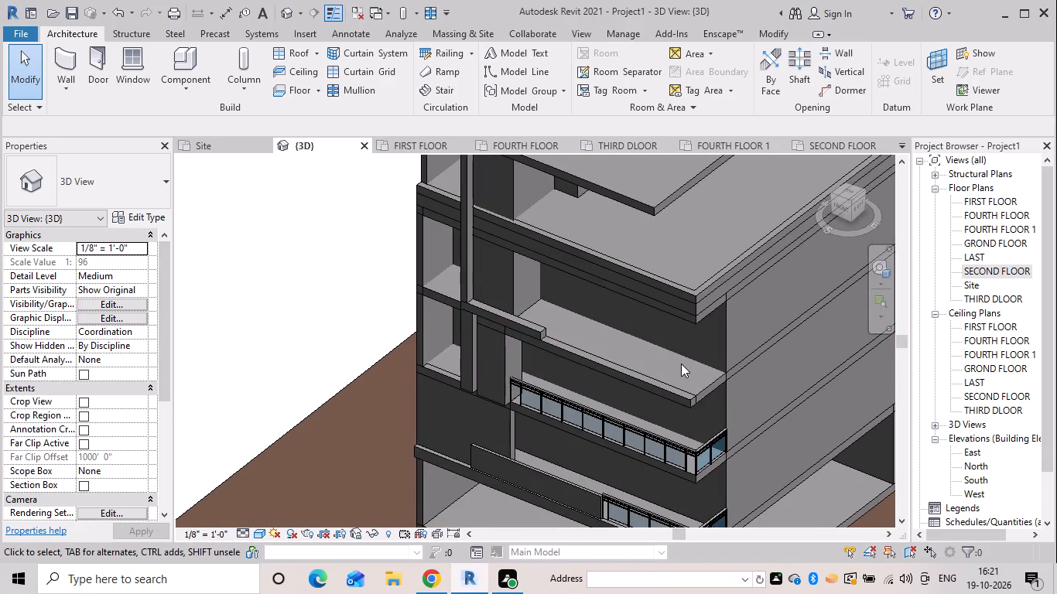
pyautogui.keyDown('shift'); pyautogui.moveTo(641, 353); pyautogui.dragTo(697, 258, button='middle'); pyautogui.keyUp('shift')
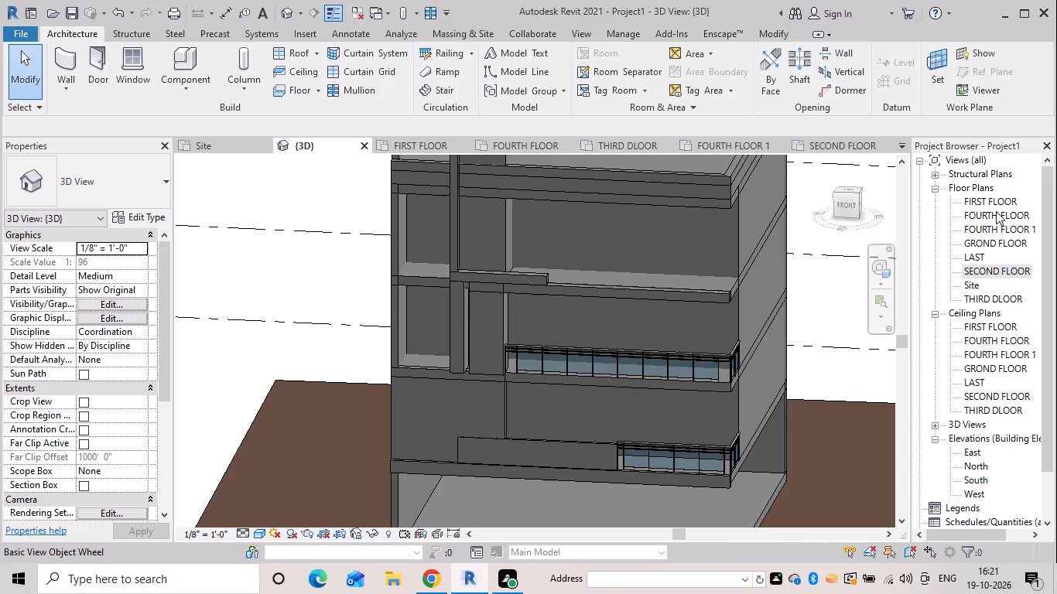
# Sketch a railing path on the THIRD DLOOR plan, 5' 4 1/2" along the balcony's side and 23' 11" along the slab's front edge.
pyautogui.doubleClick(997, 295)
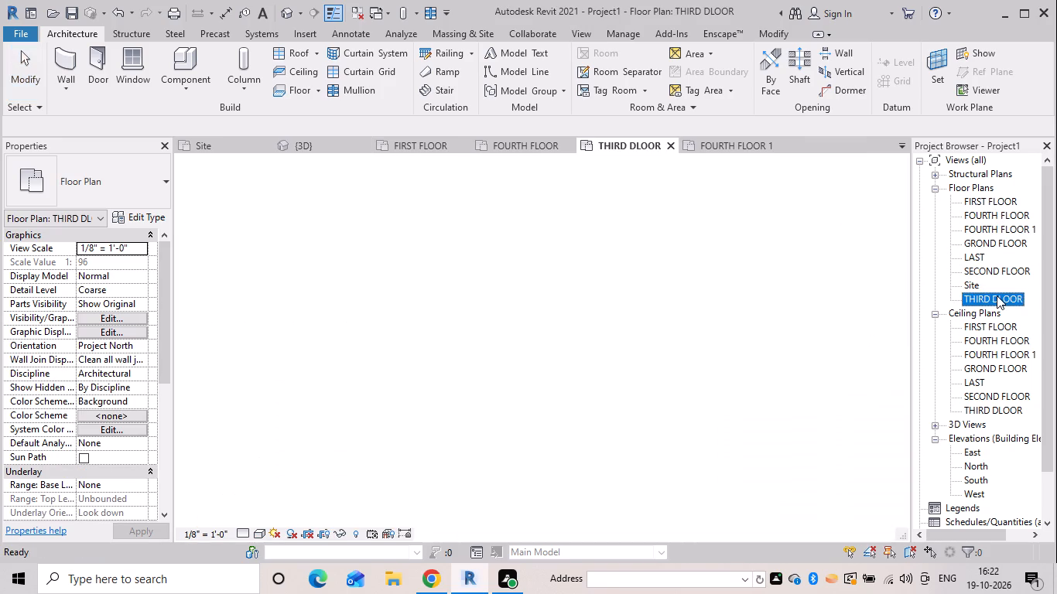
pyautogui.scroll(-6, 703, 309)
pyautogui.moveTo(701, 316); pyautogui.dragTo(628, 340, button='middle')
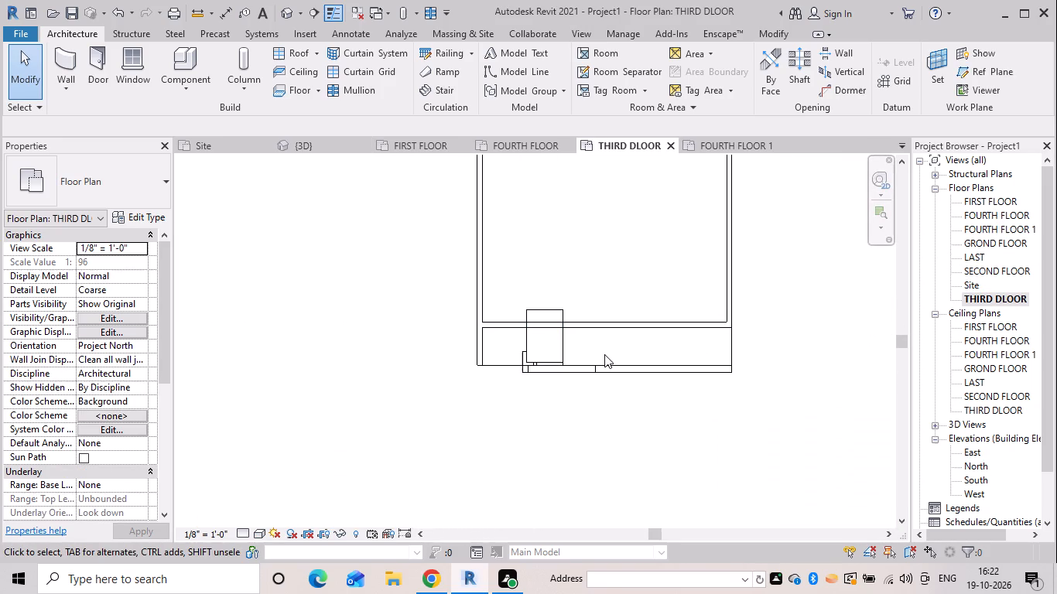
pyautogui.scroll(2, 650, 364)
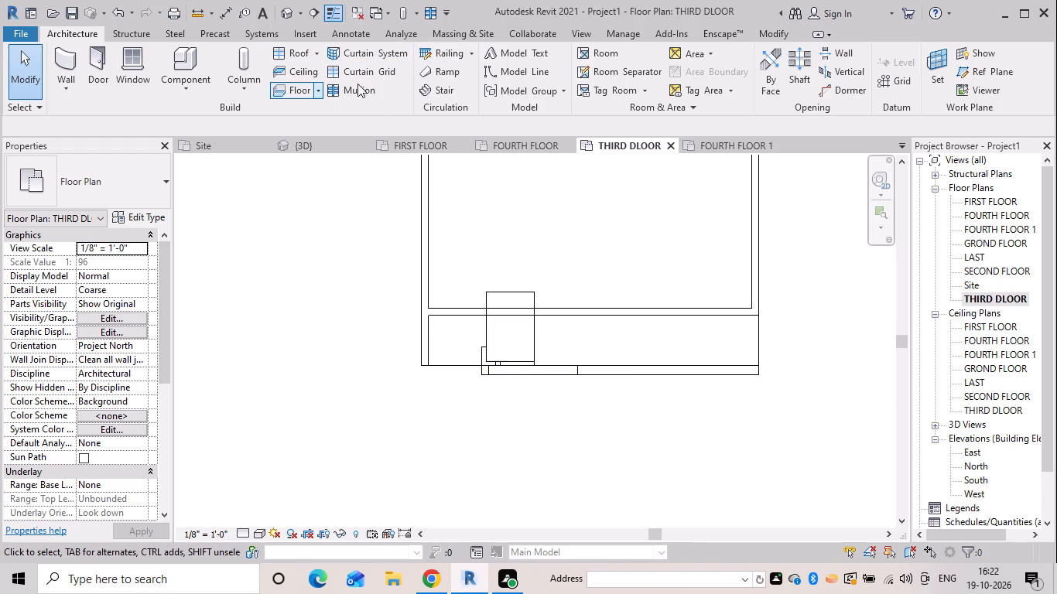
pyautogui.click(433, 50)
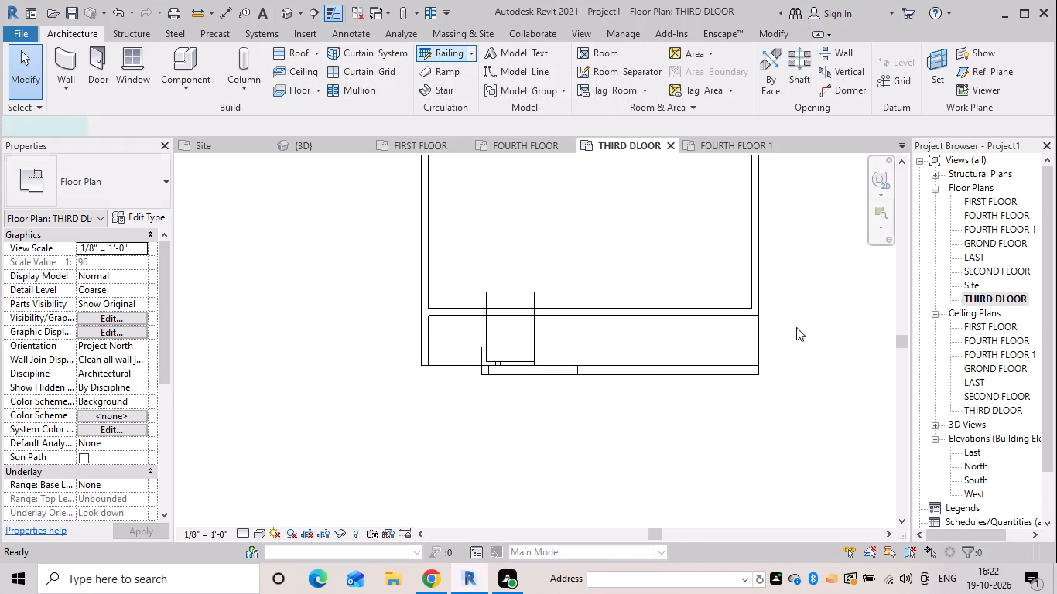
pyautogui.scroll(5, 771, 313)
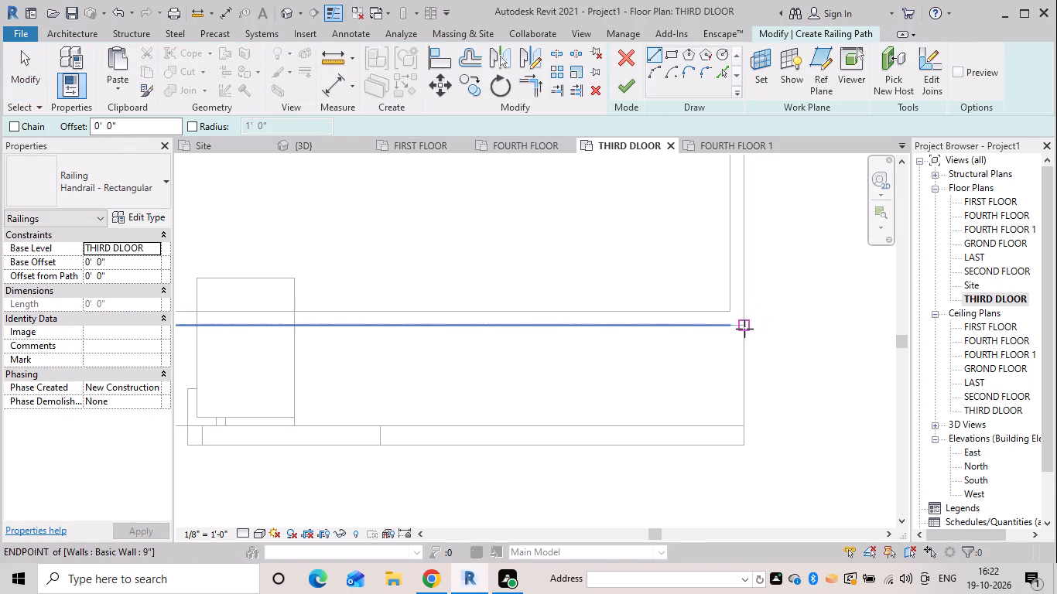
pyautogui.moveTo(744, 326); pyautogui.dragTo(751, 371)
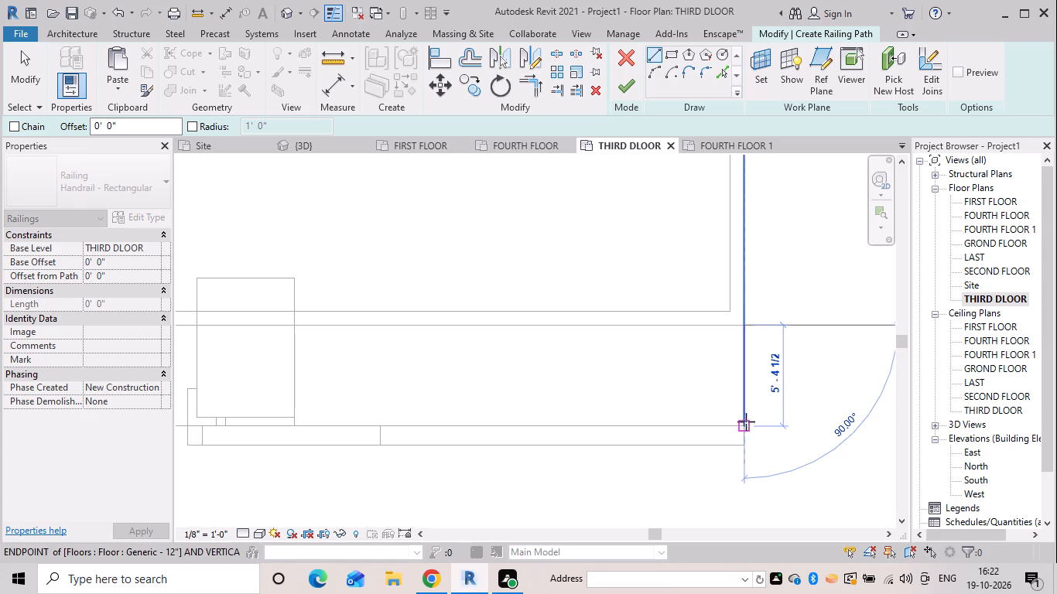
pyautogui.click(746, 424)
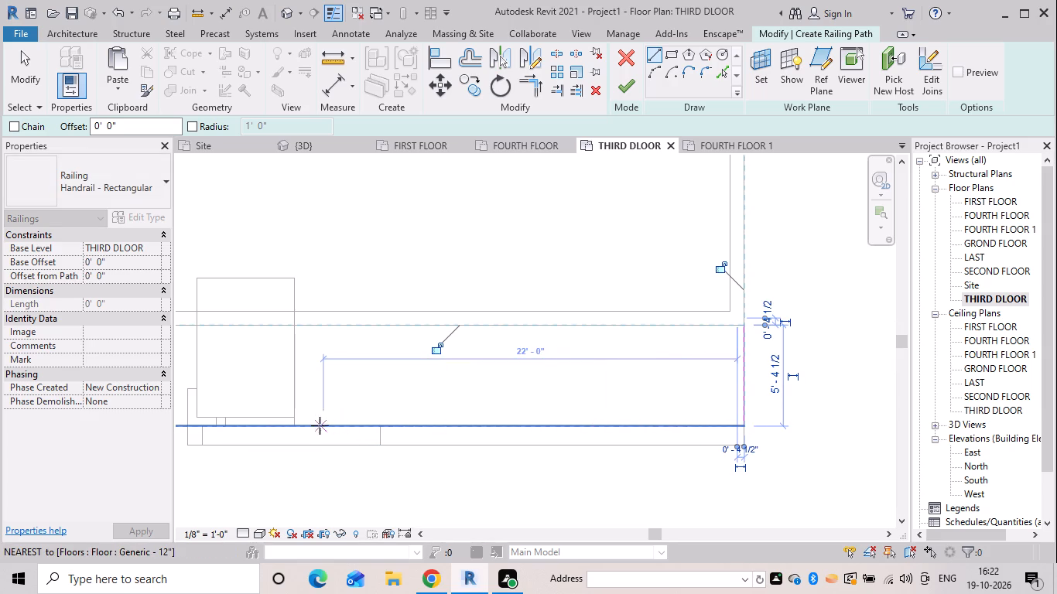
pyautogui.moveTo(298, 425); pyautogui.dragTo(363, 425)
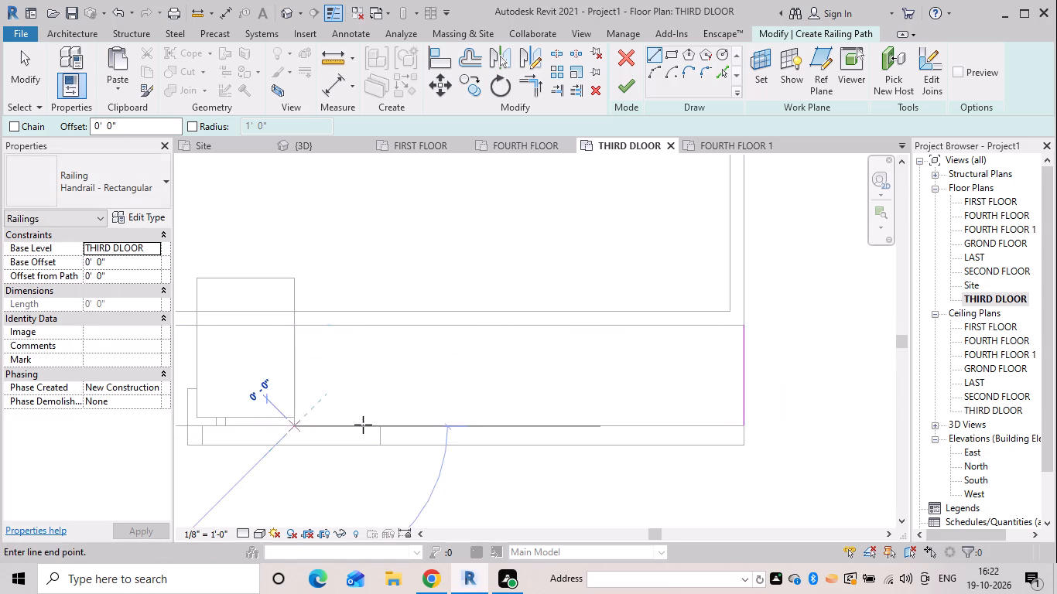
pyautogui.moveTo(363, 425); pyautogui.dragTo(346, 425)
pyautogui.click(746, 425)
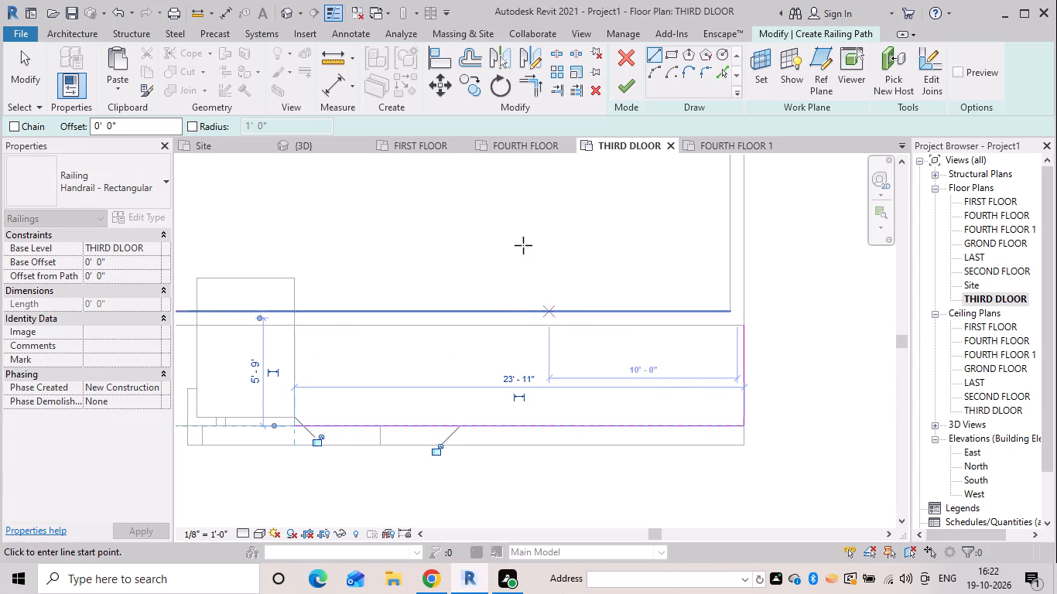
pyautogui.click(337, 148)
pyautogui.click(628, 90)
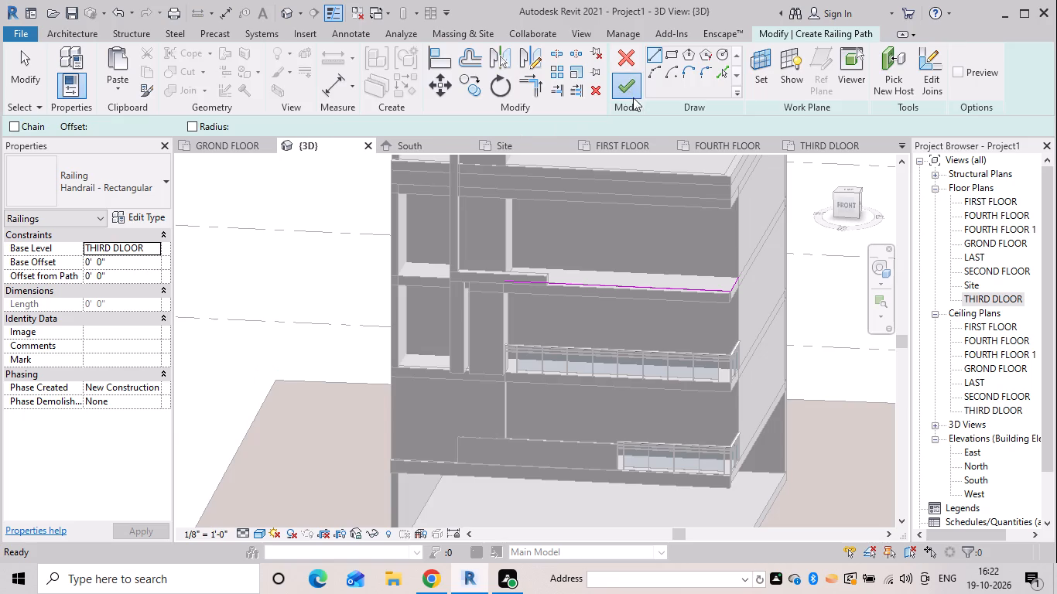
# Change the new third-floor railing's type to Glass Panel - Bottom Fill.
pyautogui.click(158, 175)
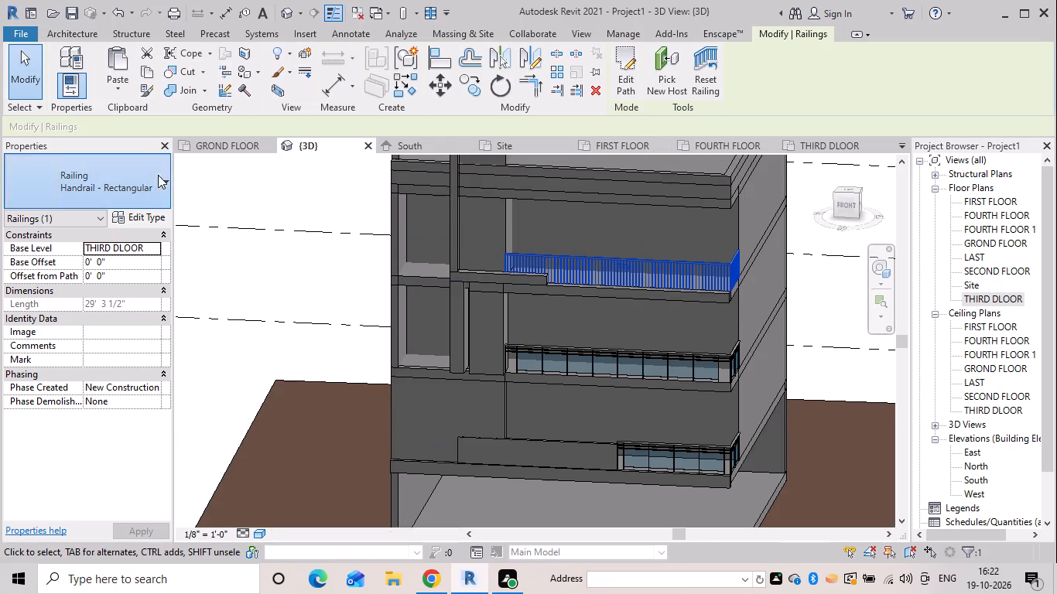
pyautogui.click(158, 262)
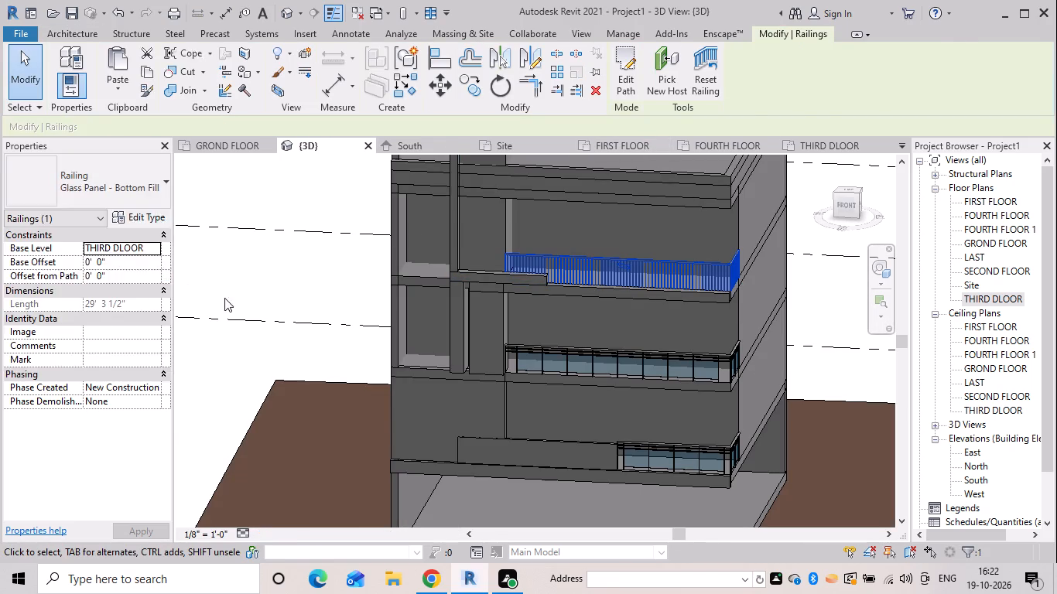
pyautogui.press('Escape')
# Examine the third-floor glass railing up close and the whole facade with its stacked balconies from several 3D angles.
pyautogui.keyDown('shift'); pyautogui.moveTo(713, 333); pyautogui.dragTo(569, 355, button='middle'); pyautogui.keyUp('shift')
pyautogui.scroll(6, 557, 274)
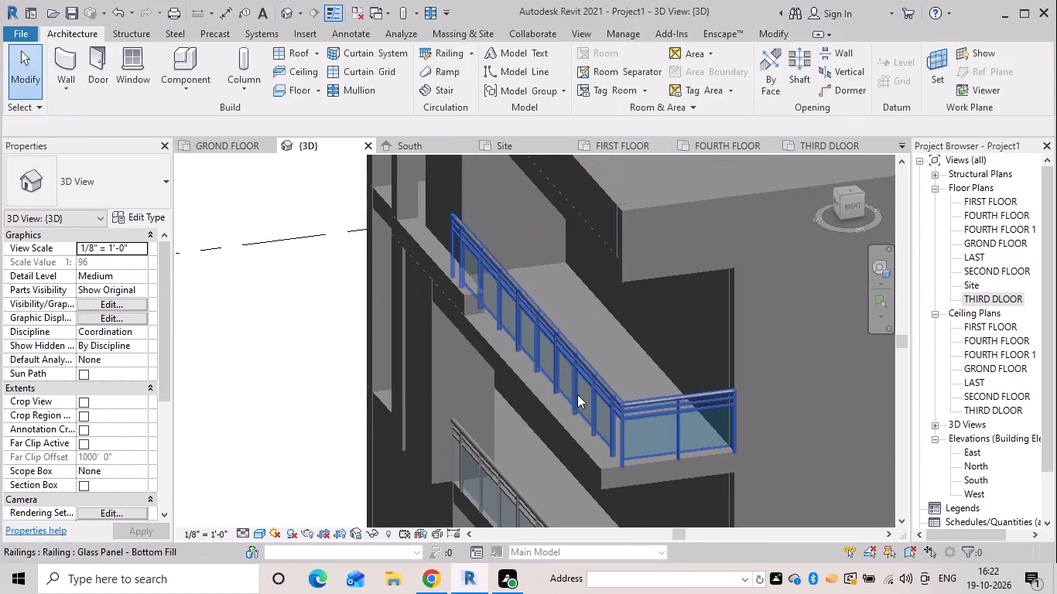
pyautogui.press('Escape')
pyautogui.scroll(-4, 609, 454)
pyautogui.scroll(-3, 460, 486)
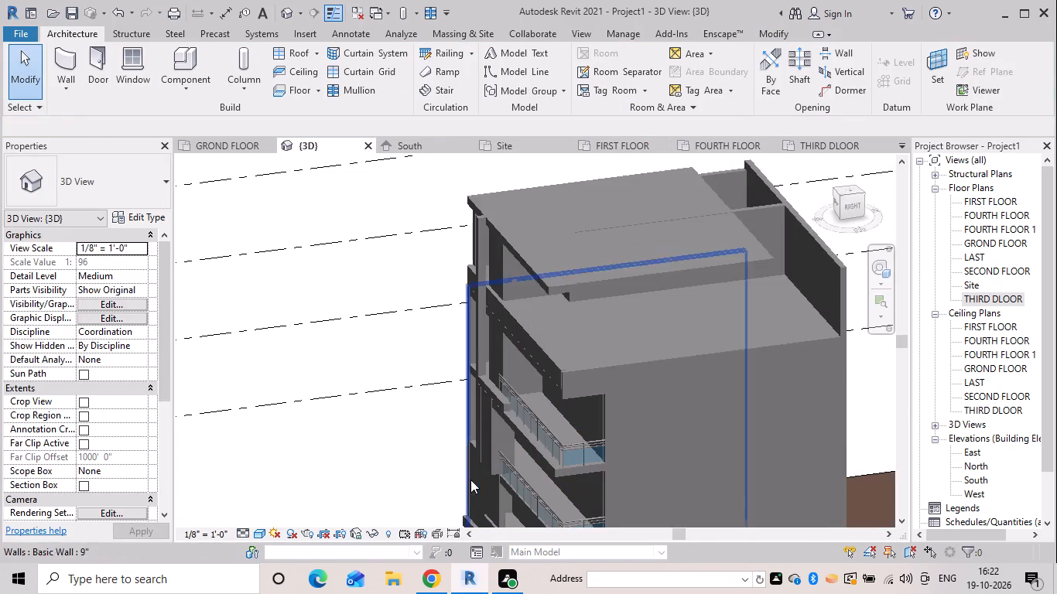
pyautogui.moveTo(479, 486); pyautogui.dragTo(600, 387, button='middle')
pyautogui.scroll(-5, 606, 397)
pyautogui.moveTo(600, 396); pyautogui.dragTo(593, 289, button='middle')
pyautogui.keyDown('shift'); pyautogui.moveTo(594, 314); pyautogui.dragTo(585, 386, button='middle'); pyautogui.keyUp('shift')
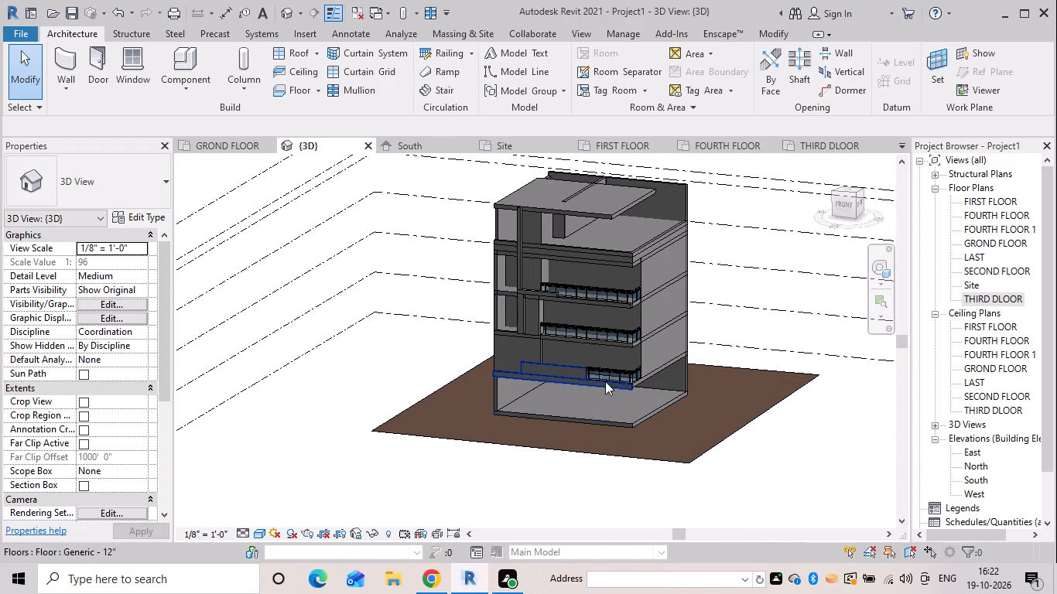
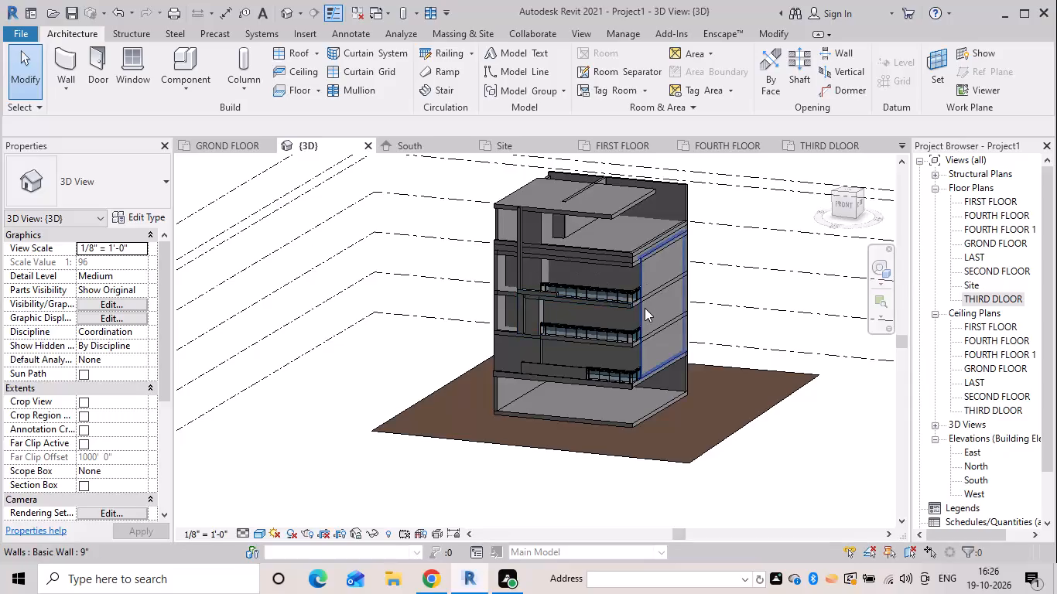
# Examine the second- and third-floor railings, the balcony slab ends and the whole facade from several 3D angles.
pyautogui.scroll(5, 645, 308)
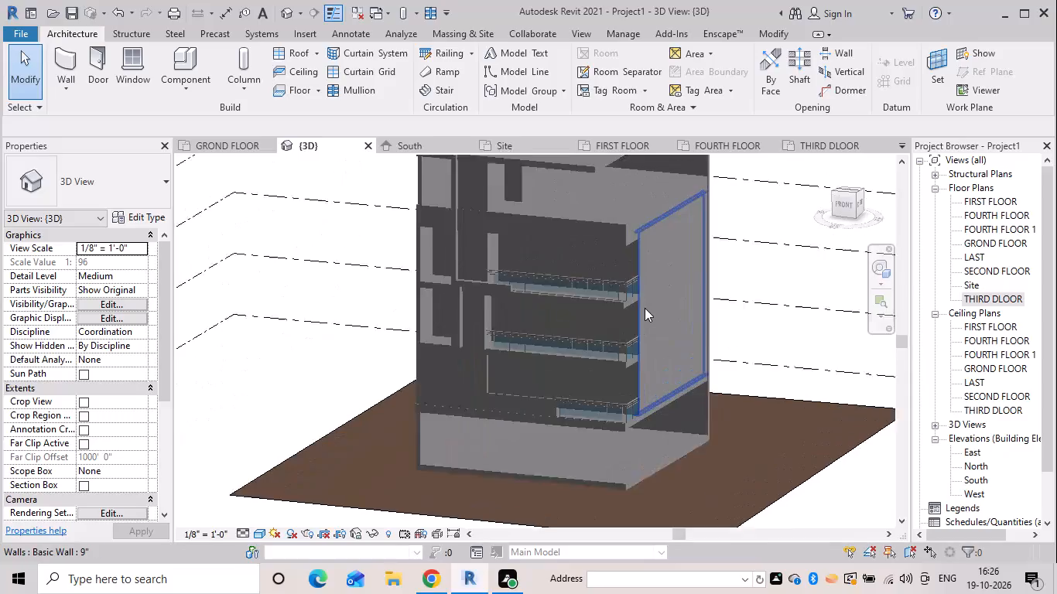
pyautogui.scroll(5, 659, 304)
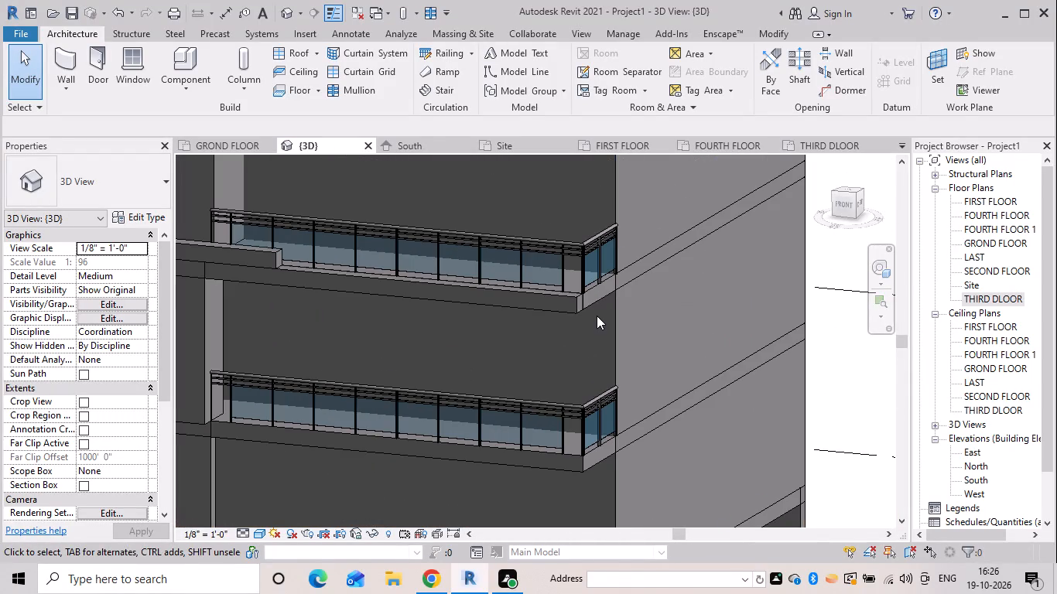
pyautogui.scroll(3, 566, 311)
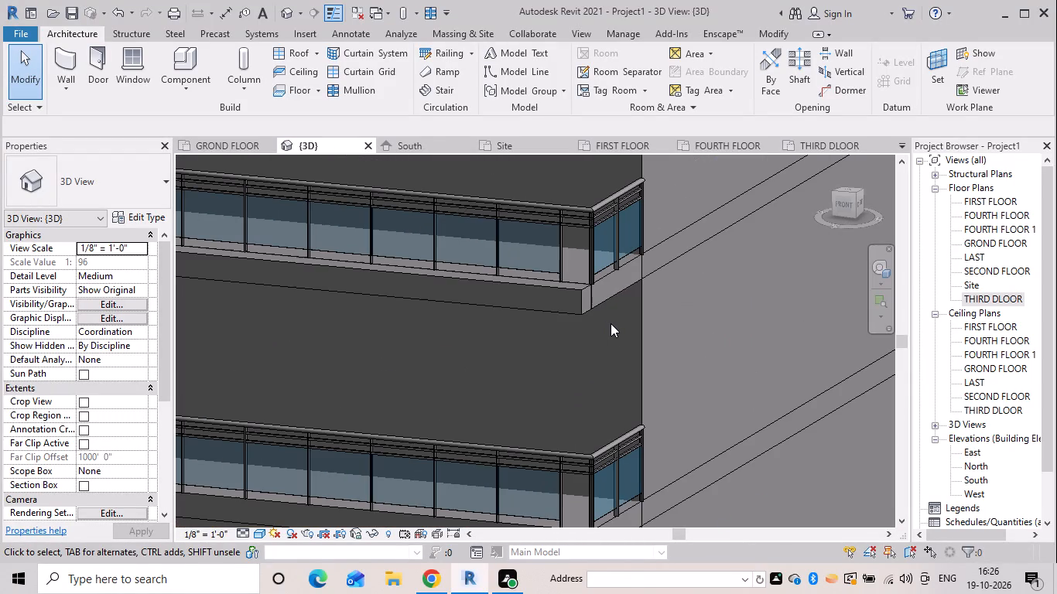
pyautogui.keyDown('shift'); pyautogui.moveTo(606, 323); pyautogui.dragTo(557, 332, button='middle'); pyautogui.keyUp('shift')
pyautogui.click(460, 361)
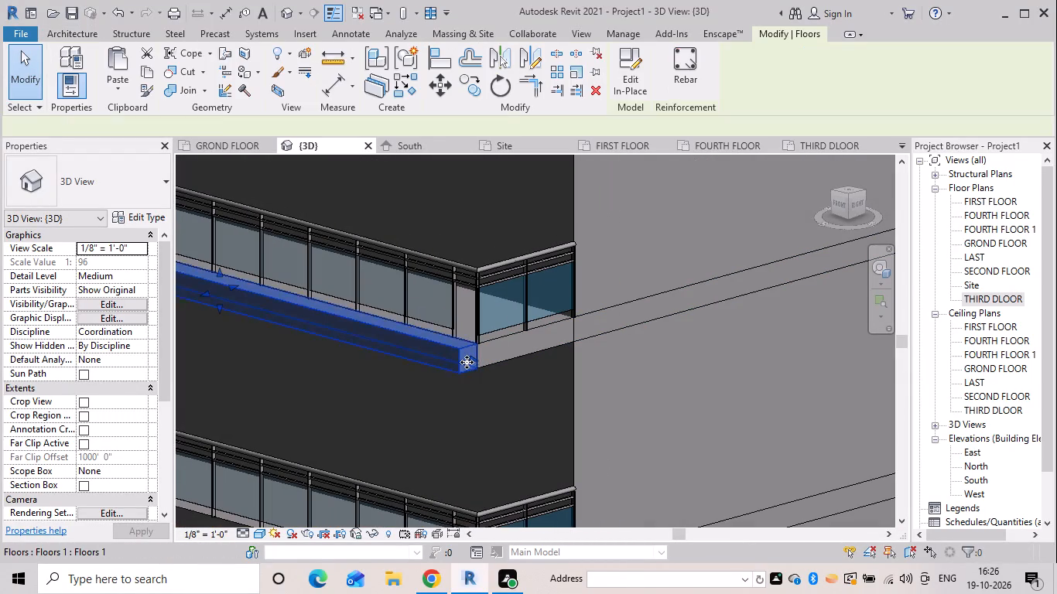
pyautogui.click(387, 367)
pyautogui.scroll(-4, 392, 370)
pyautogui.moveTo(392, 372); pyautogui.dragTo(503, 337, button='middle')
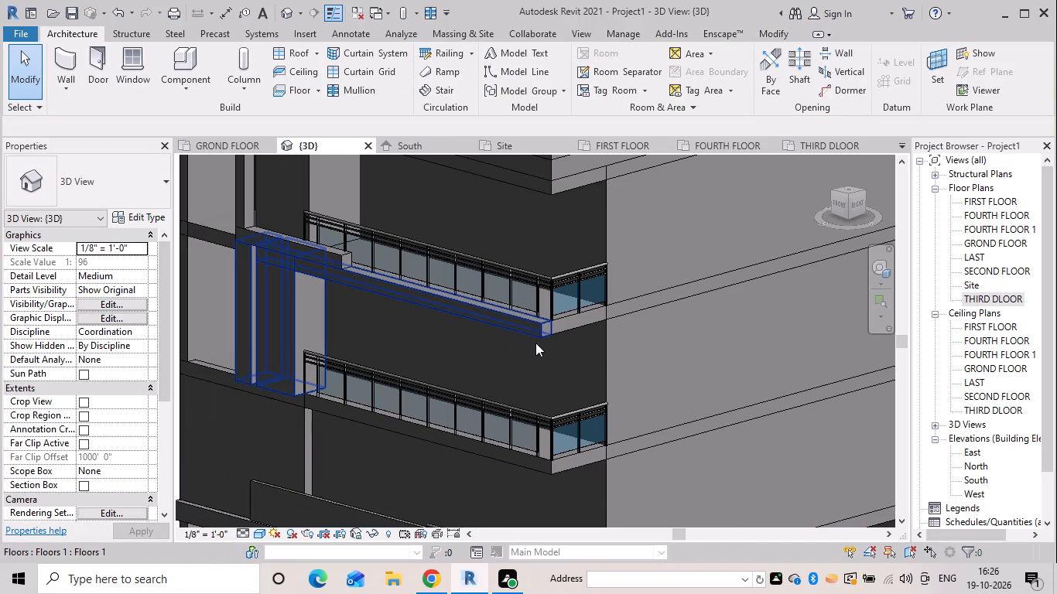
pyautogui.keyDown('shift'); pyautogui.moveTo(519, 343); pyautogui.dragTo(548, 266, button='middle'); pyautogui.keyUp('shift')
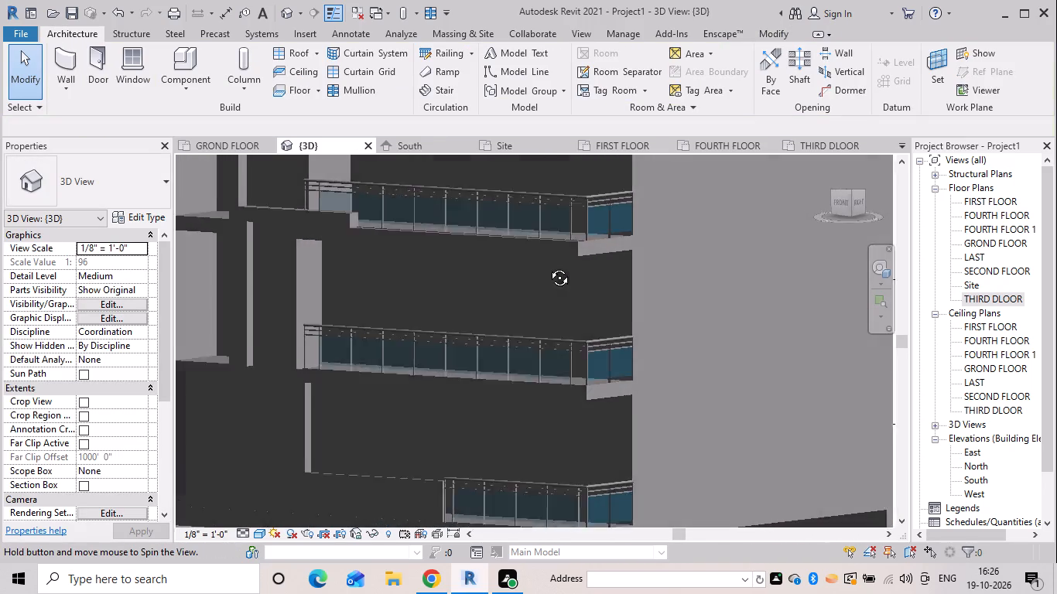
pyautogui.keyDown('shift'); pyautogui.moveTo(548, 266); pyautogui.dragTo(552, 255, button='middle'); pyautogui.keyUp('shift')
pyautogui.scroll(-3, 568, 287)
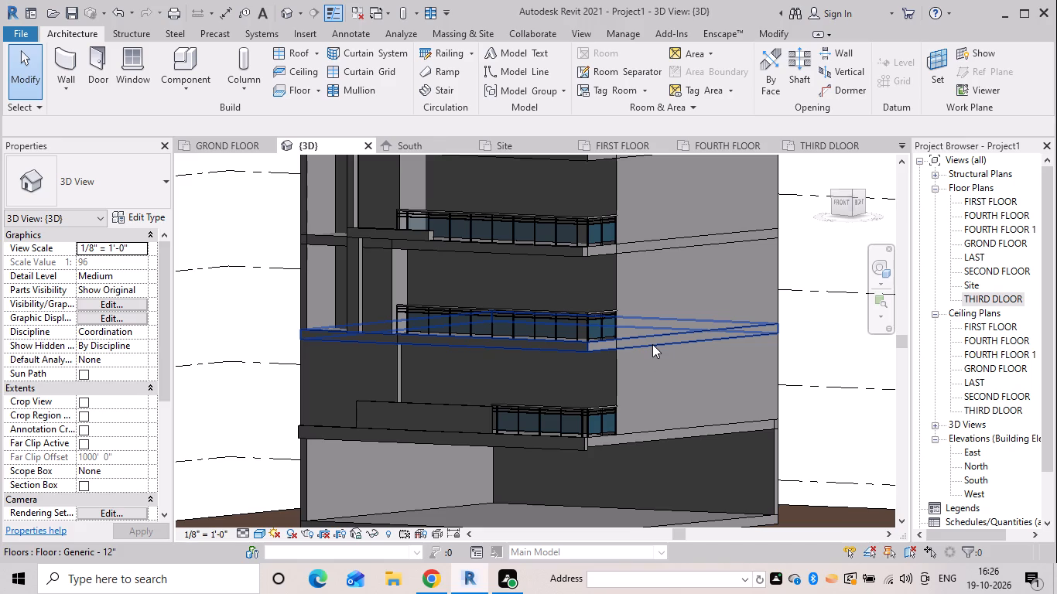
pyautogui.scroll(-4, 587, 261)
pyautogui.moveTo(587, 269); pyautogui.dragTo(587, 272, button='middle')
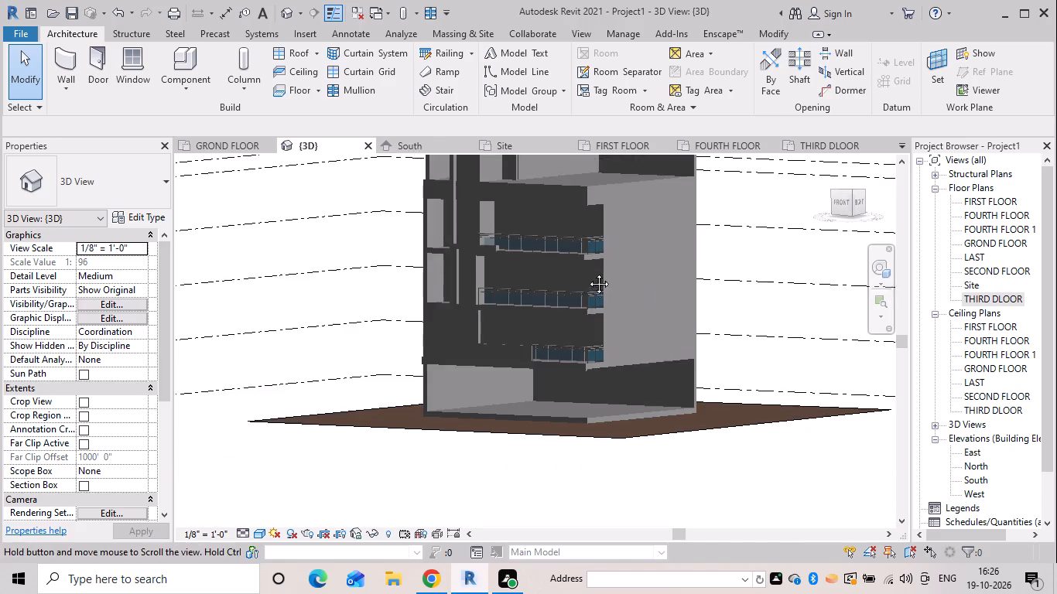
pyautogui.moveTo(587, 272); pyautogui.dragTo(561, 350, button='middle')
# Inspect the corner where the front and side parapet walls meet above the fourth-floor slab edge.
pyautogui.scroll(3, 579, 265)
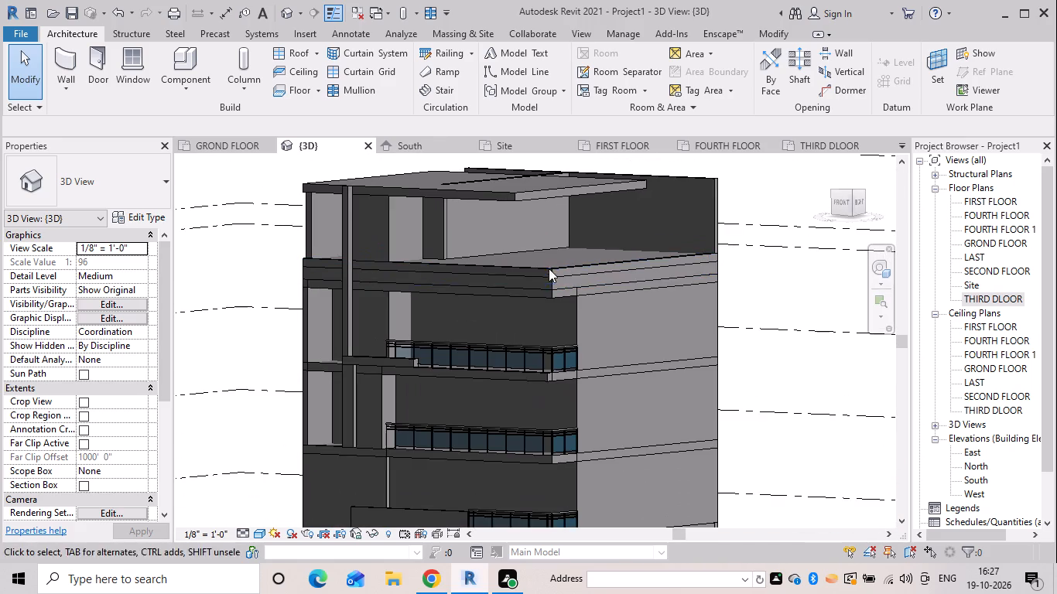
pyautogui.scroll(7, 550, 282)
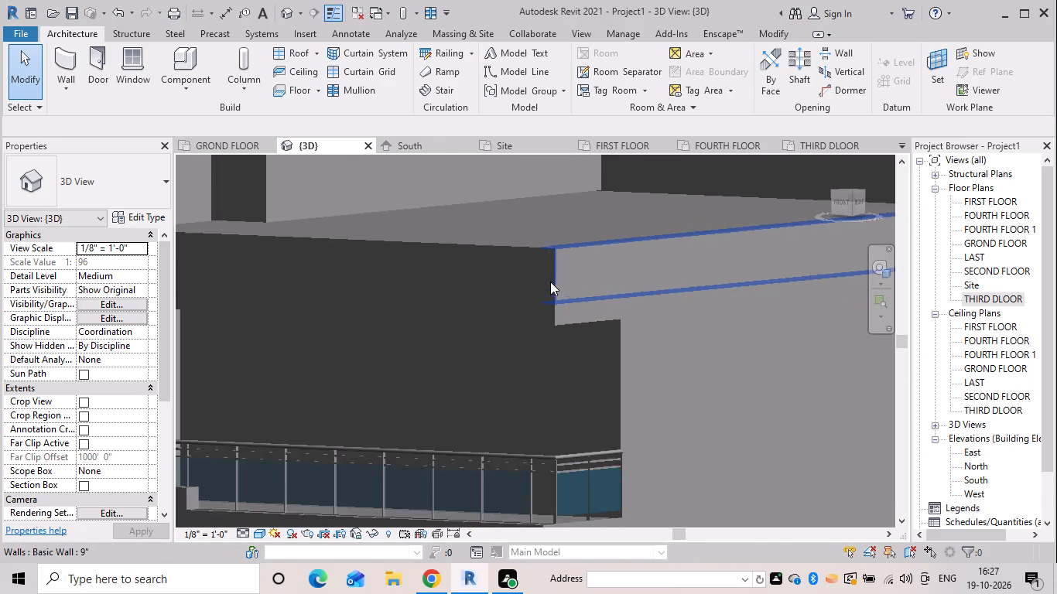
pyautogui.click(552, 281)
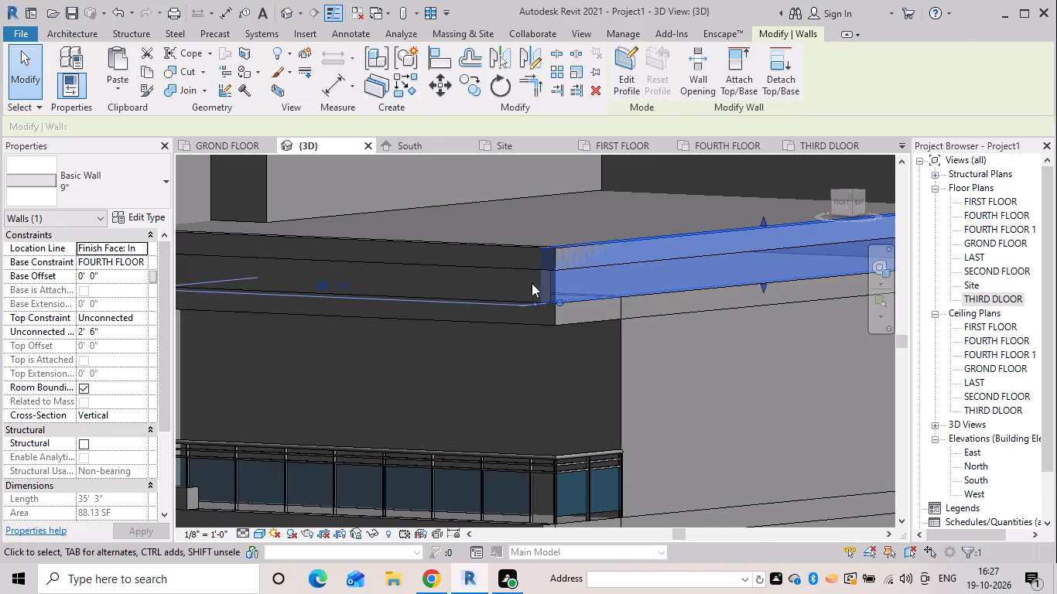
pyautogui.click(515, 284)
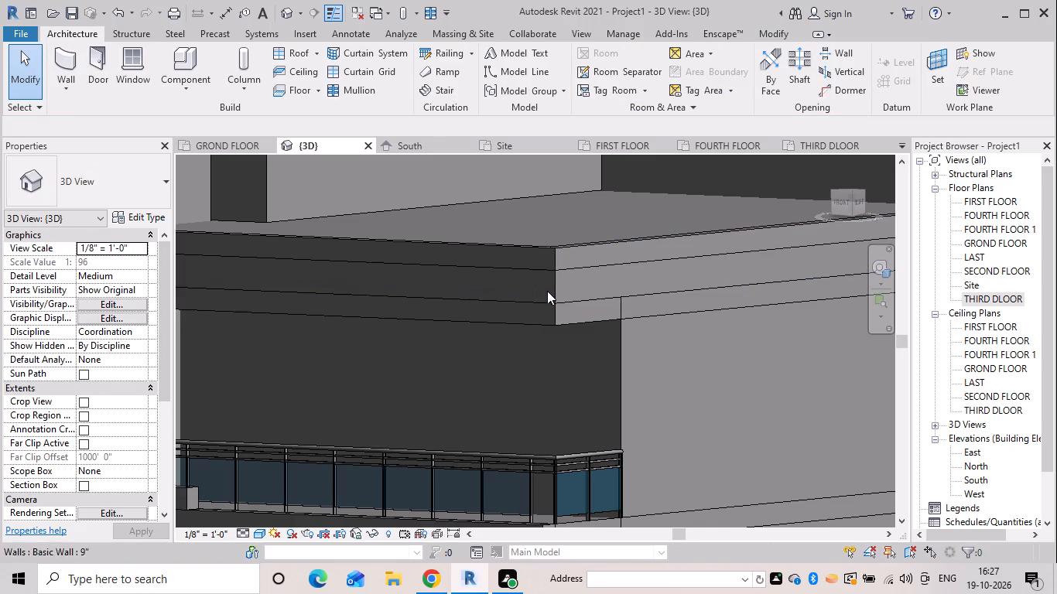
pyautogui.click(536, 250)
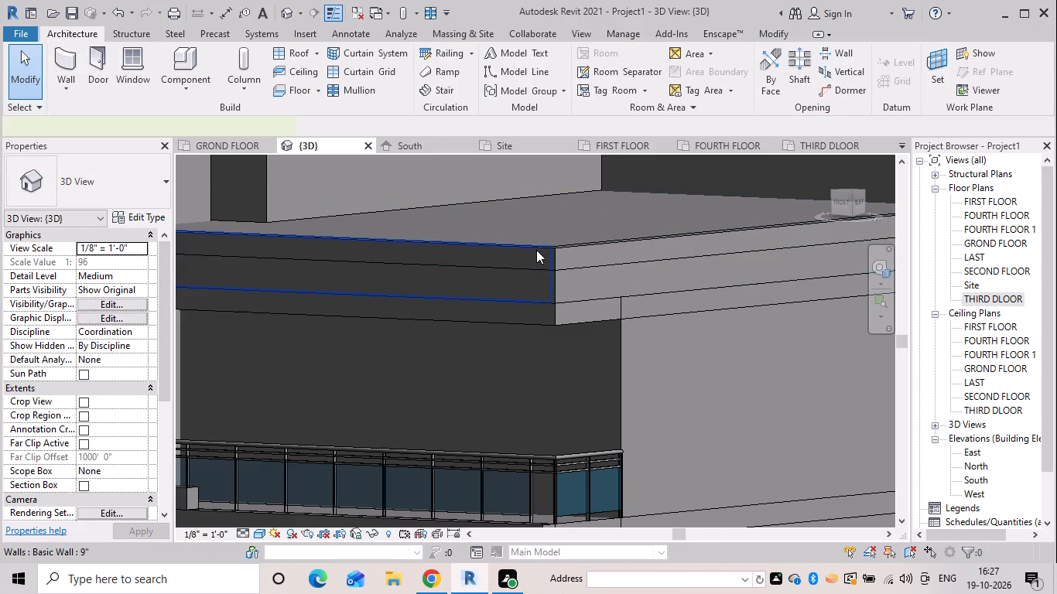
pyautogui.click(566, 282)
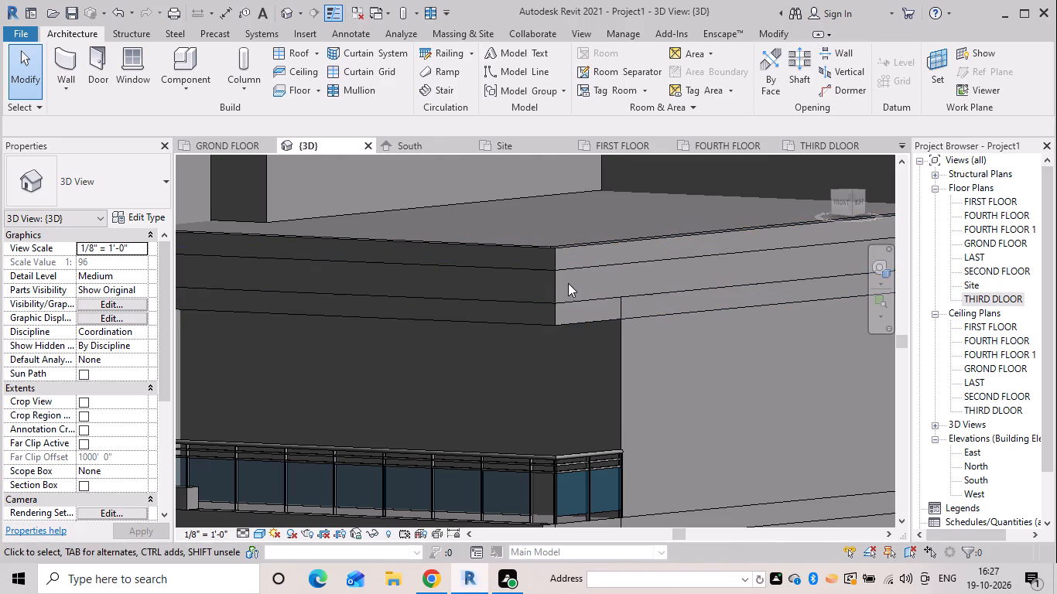
pyautogui.click(568, 283)
pyautogui.click(559, 287)
pyautogui.click(570, 282)
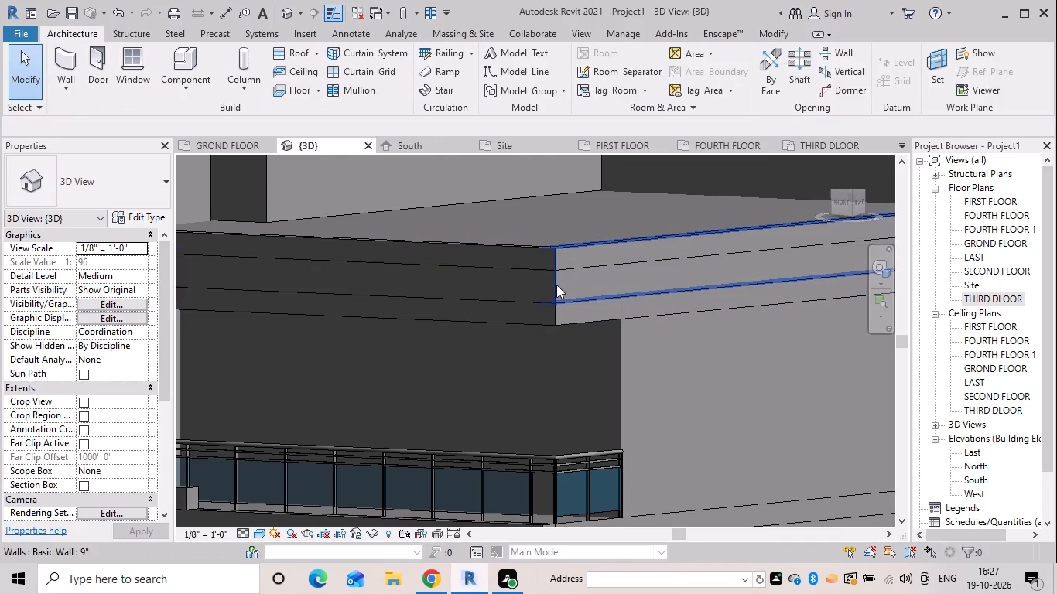
pyautogui.click(556, 285)
pyautogui.click(523, 293)
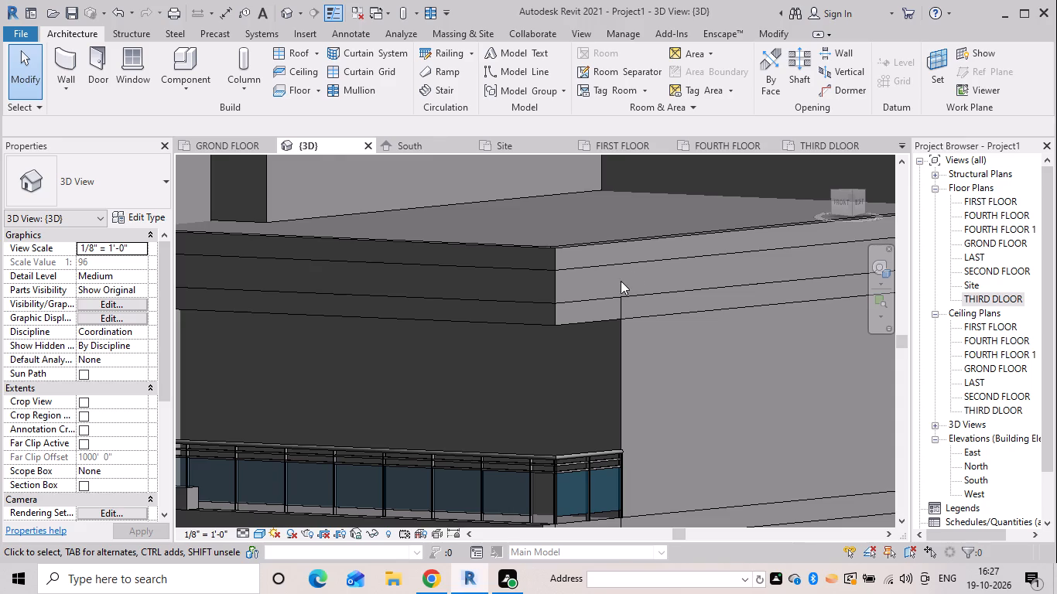
pyautogui.scroll(-2, 561, 316)
pyautogui.scroll(1, 561, 316)
pyautogui.middleClick(561, 316)
pyautogui.scroll(4, 545, 298)
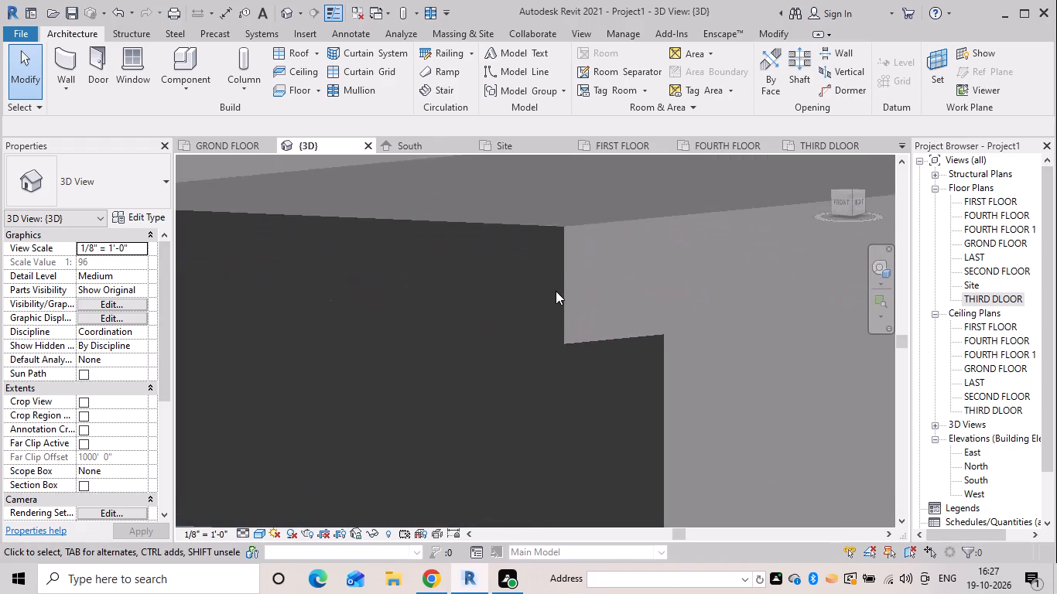
pyautogui.scroll(-10, 556, 291)
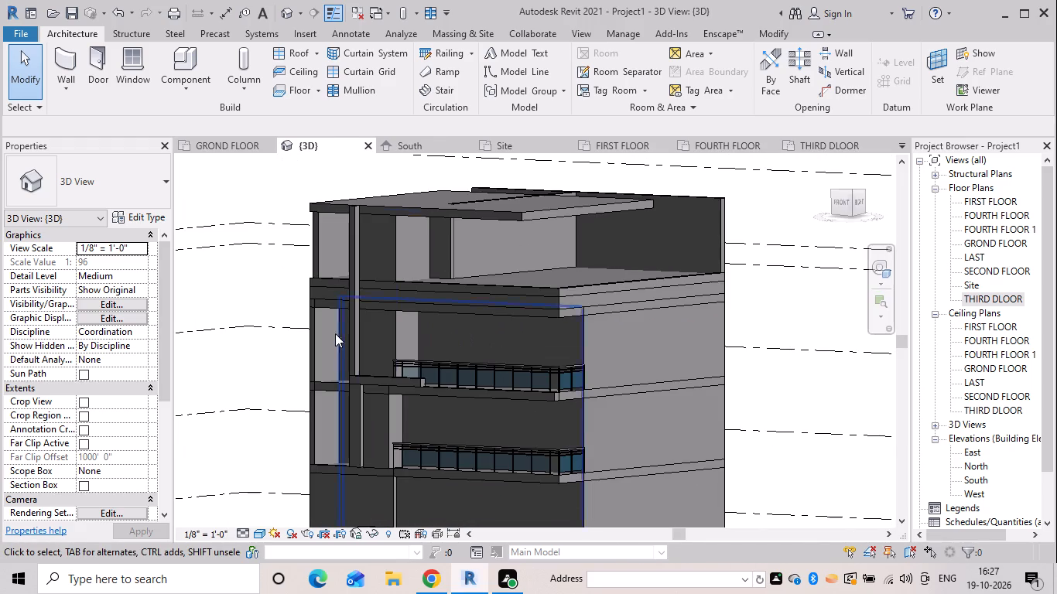
# Stretch the front fourth-floor parapet wall's base down over the slab edge to a -1' 0" base offset, 3' 6" high.
pyautogui.scroll(4, 349, 302)
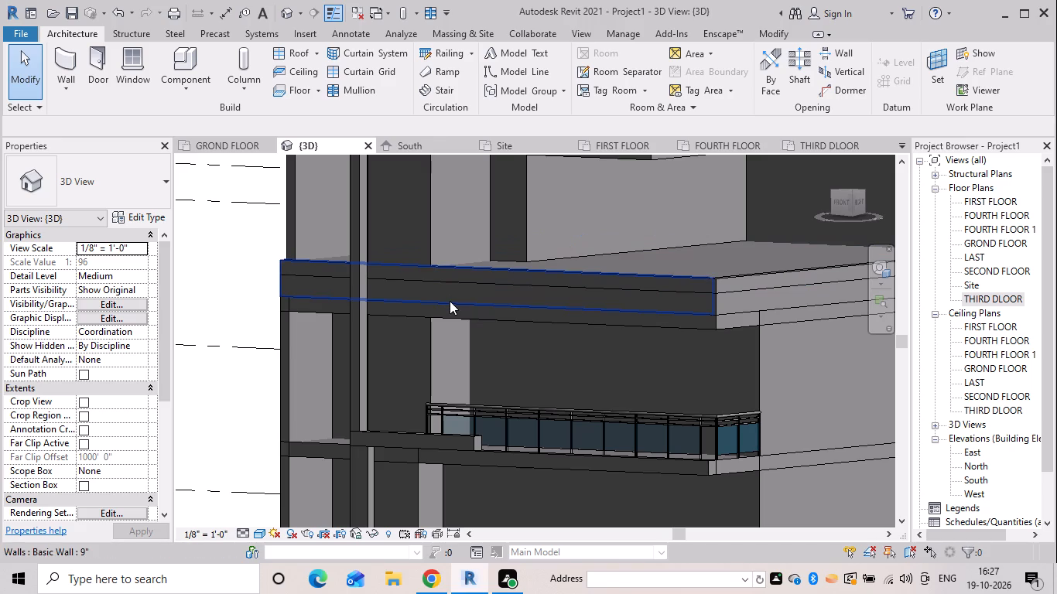
pyautogui.click(450, 301)
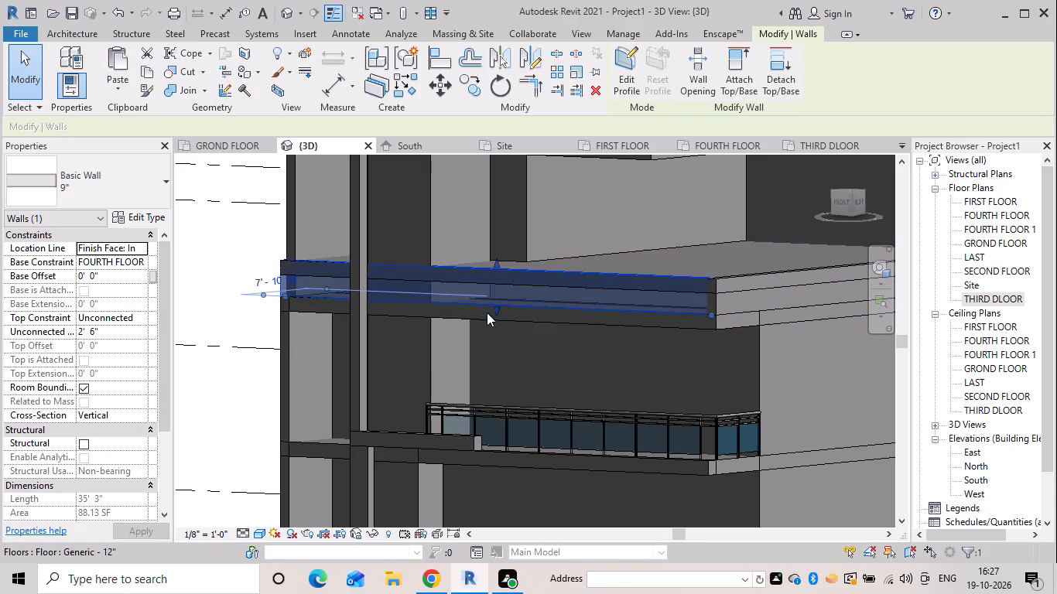
pyautogui.moveTo(497, 308); pyautogui.dragTo(497, 317)
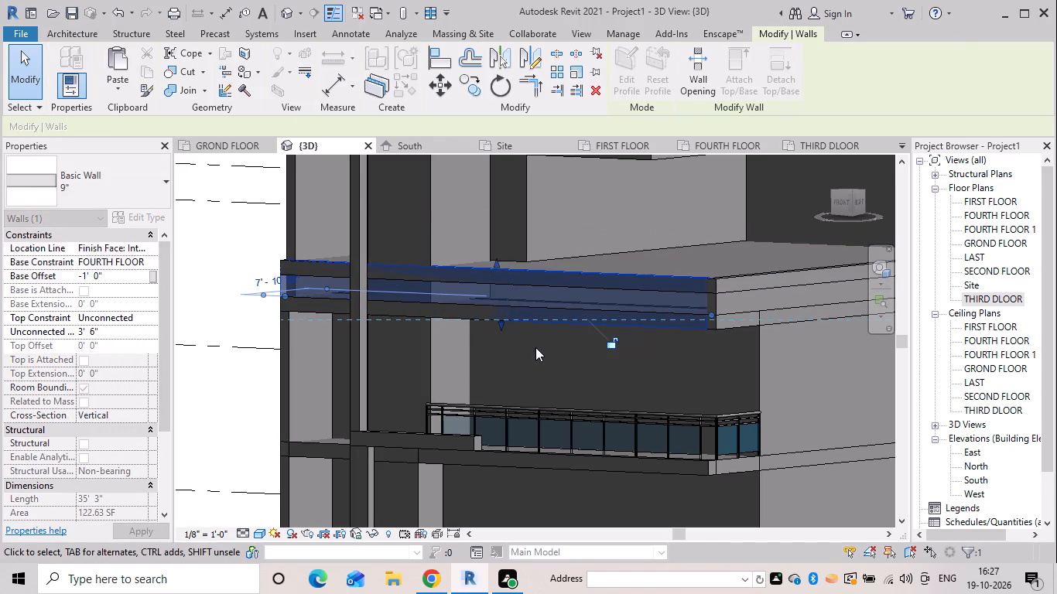
pyautogui.click(535, 347)
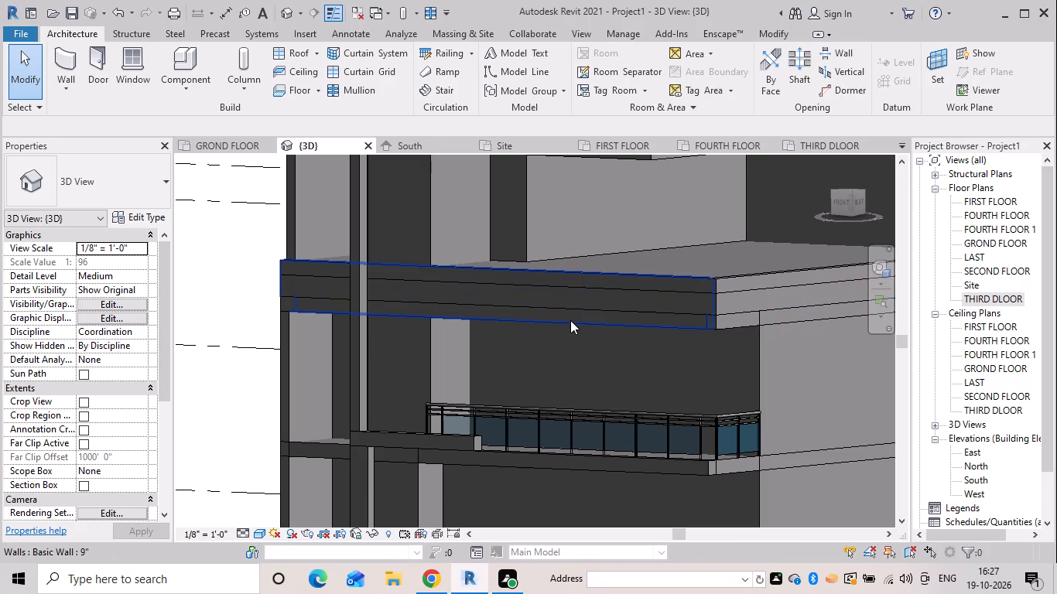
pyautogui.click(570, 320)
pyautogui.click(568, 346)
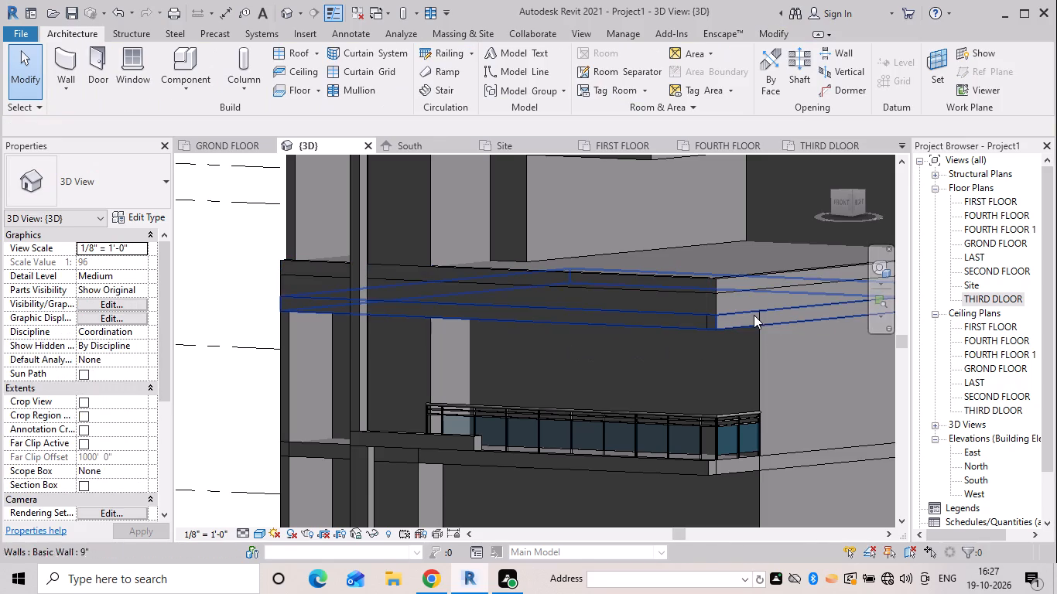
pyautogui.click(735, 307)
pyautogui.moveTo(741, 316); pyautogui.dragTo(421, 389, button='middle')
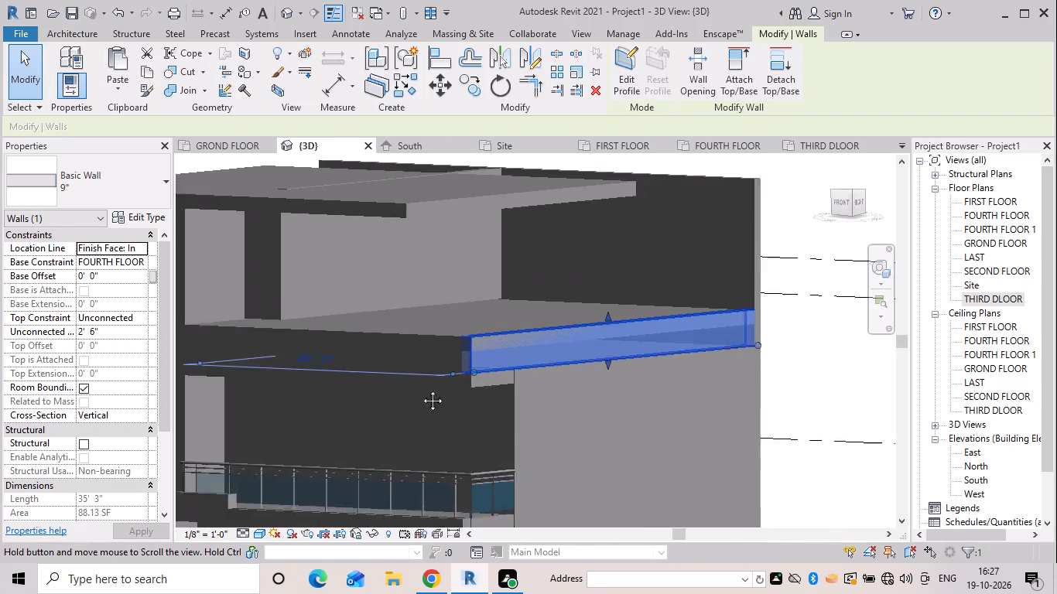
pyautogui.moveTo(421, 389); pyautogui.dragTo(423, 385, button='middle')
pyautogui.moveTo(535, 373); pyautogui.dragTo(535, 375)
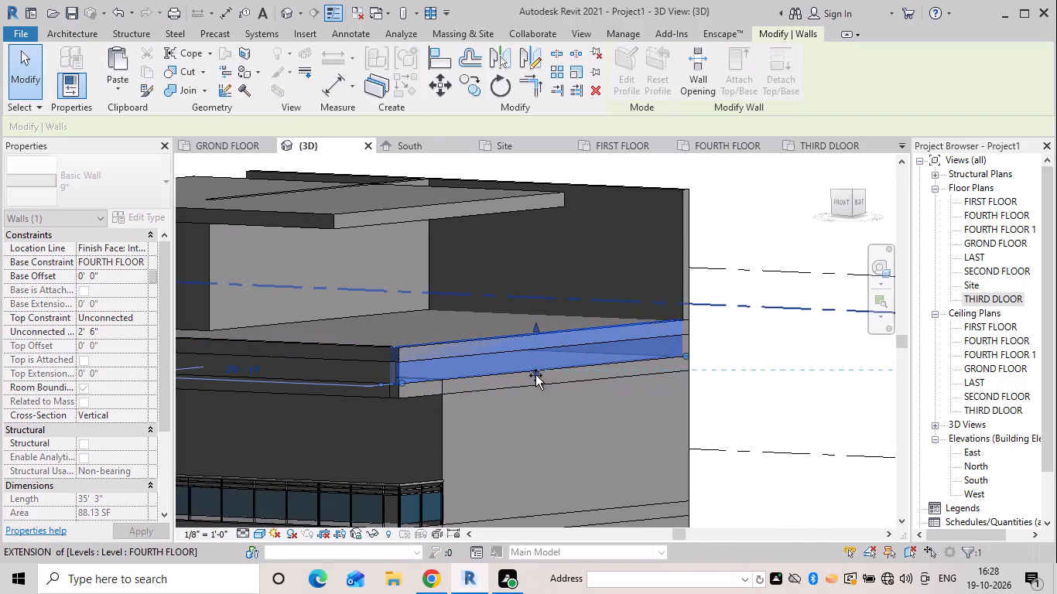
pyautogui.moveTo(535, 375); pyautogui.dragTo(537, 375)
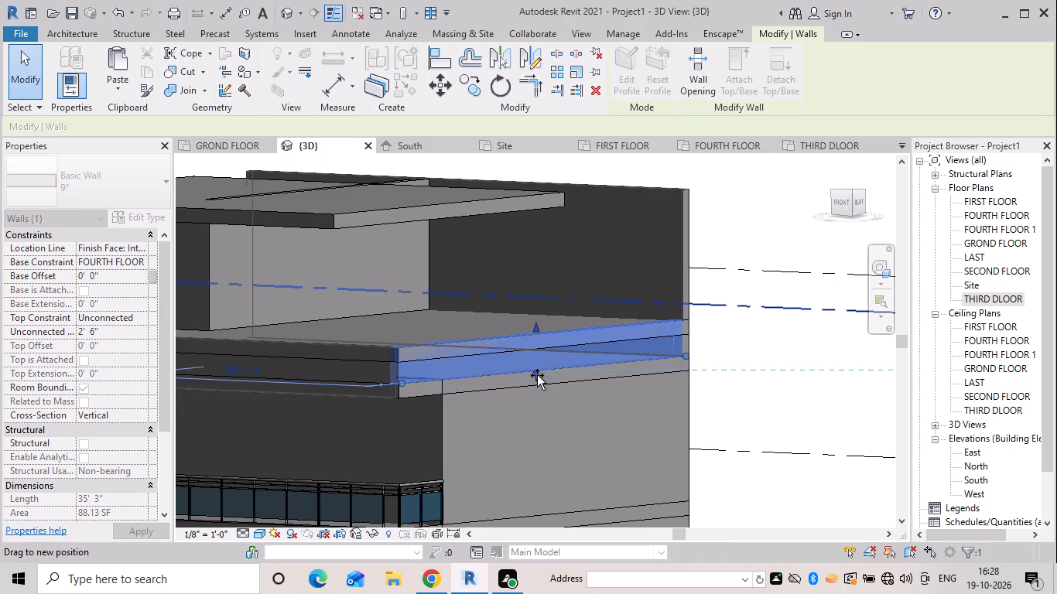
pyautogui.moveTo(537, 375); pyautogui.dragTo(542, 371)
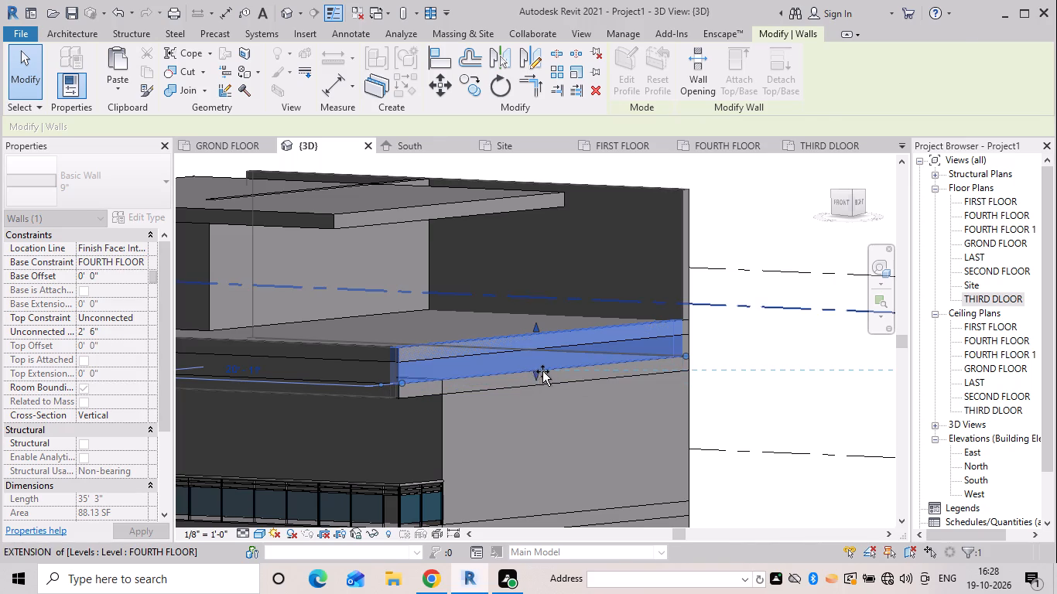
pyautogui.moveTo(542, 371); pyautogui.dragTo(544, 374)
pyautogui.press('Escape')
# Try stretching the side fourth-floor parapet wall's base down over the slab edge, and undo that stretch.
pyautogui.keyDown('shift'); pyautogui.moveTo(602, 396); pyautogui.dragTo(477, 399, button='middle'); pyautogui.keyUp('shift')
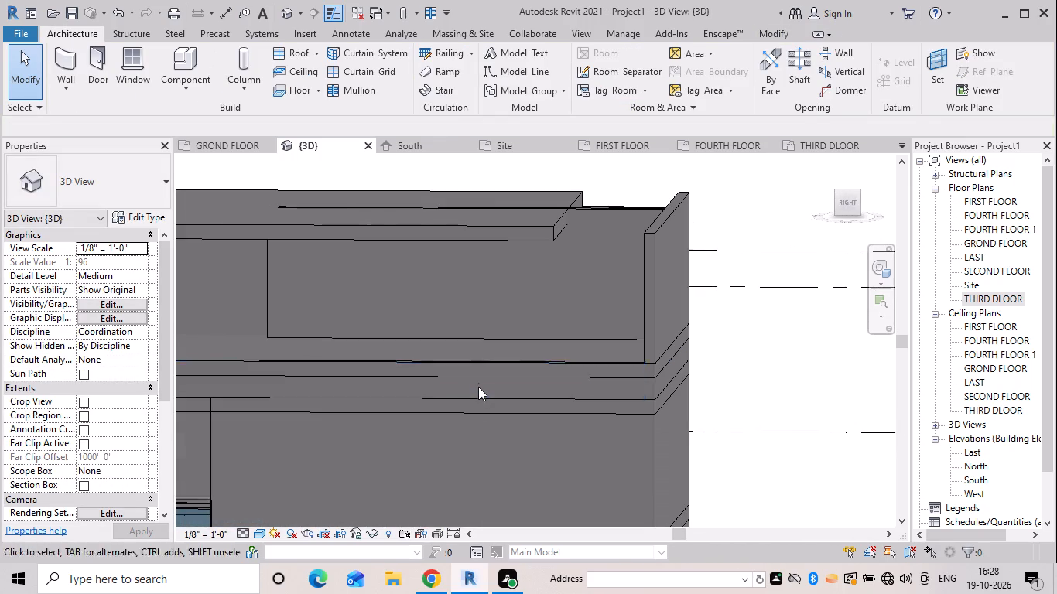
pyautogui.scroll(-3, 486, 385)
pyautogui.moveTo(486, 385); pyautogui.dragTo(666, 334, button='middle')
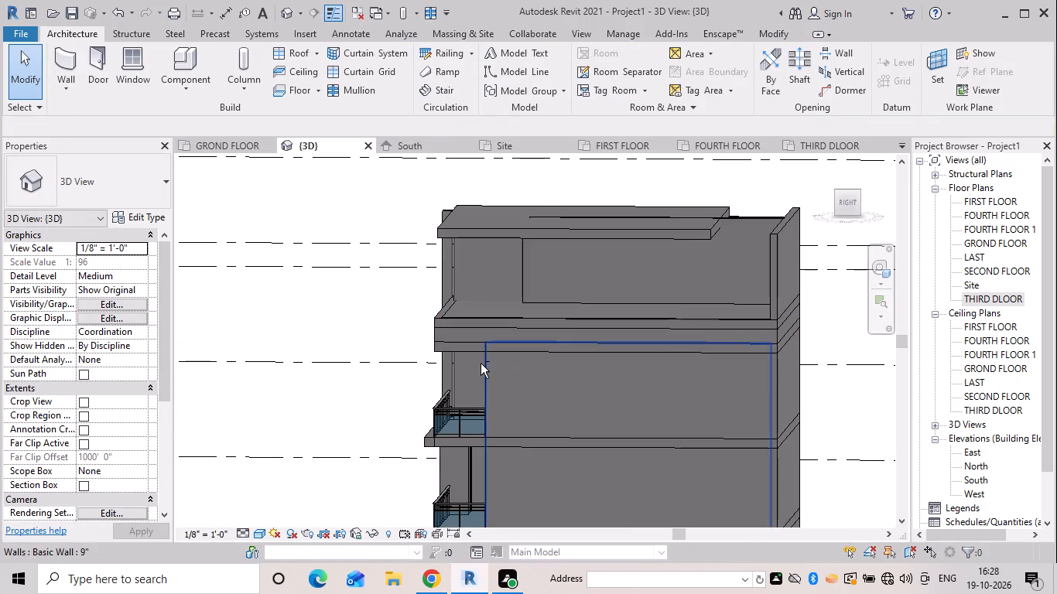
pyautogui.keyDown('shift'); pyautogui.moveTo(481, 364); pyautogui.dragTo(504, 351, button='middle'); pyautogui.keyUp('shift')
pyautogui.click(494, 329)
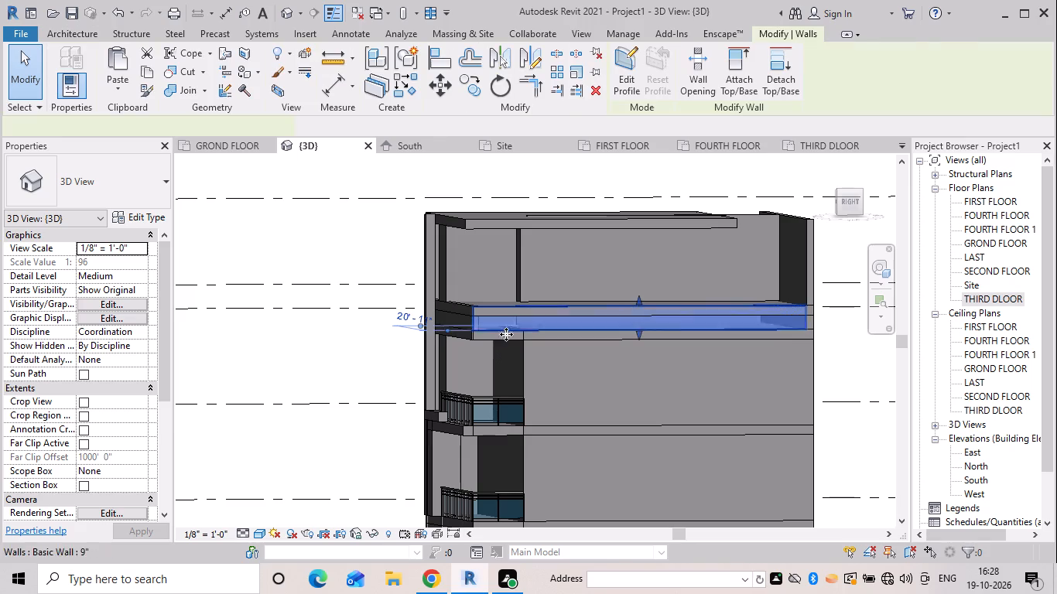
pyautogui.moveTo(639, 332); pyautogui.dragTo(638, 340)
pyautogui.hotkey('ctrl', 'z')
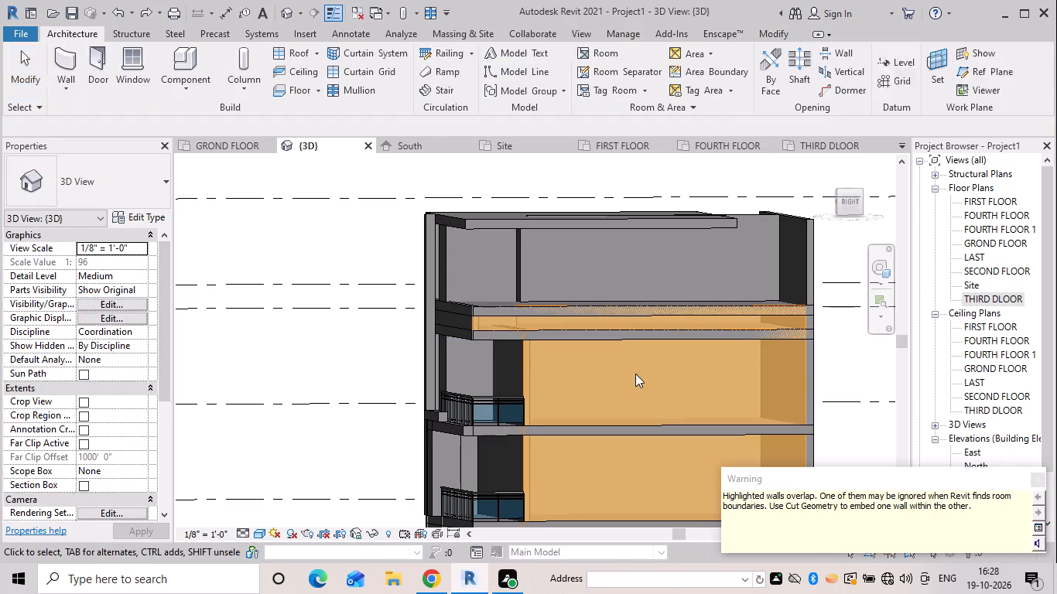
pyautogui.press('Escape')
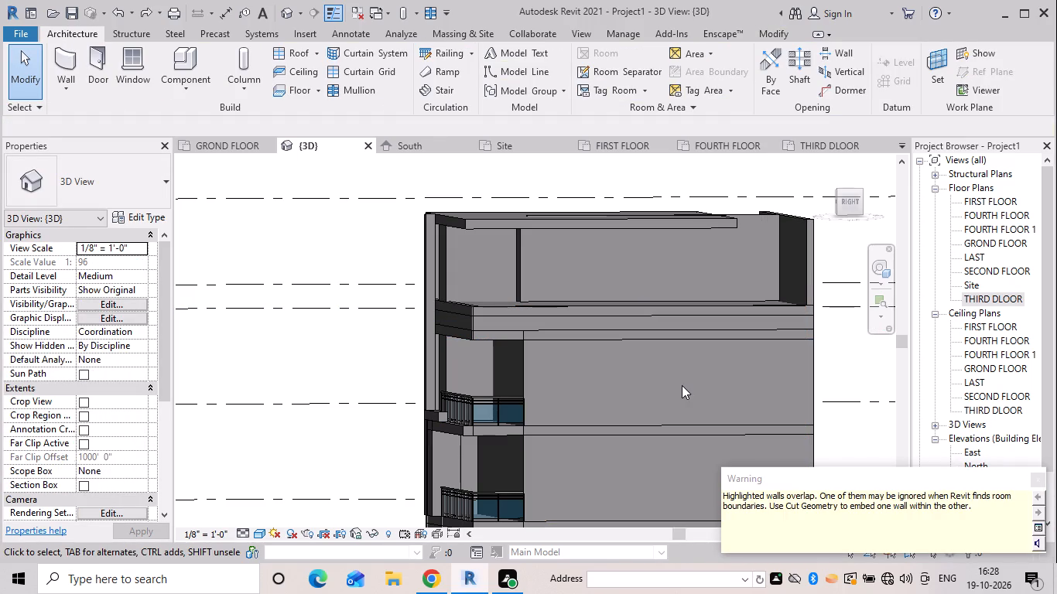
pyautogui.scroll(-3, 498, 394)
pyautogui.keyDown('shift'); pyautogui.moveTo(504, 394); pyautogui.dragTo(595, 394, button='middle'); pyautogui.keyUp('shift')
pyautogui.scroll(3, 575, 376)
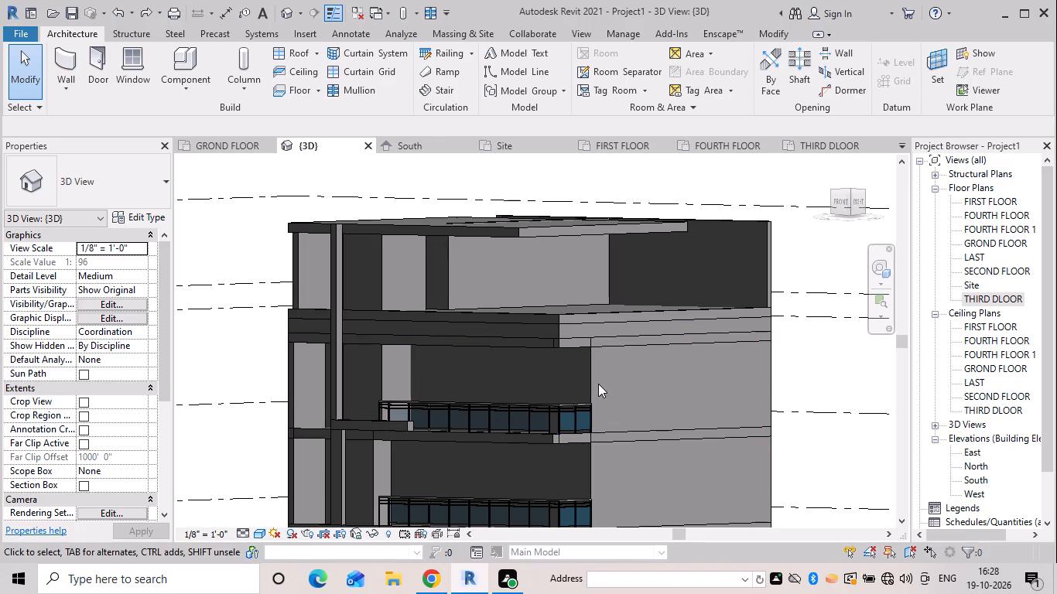
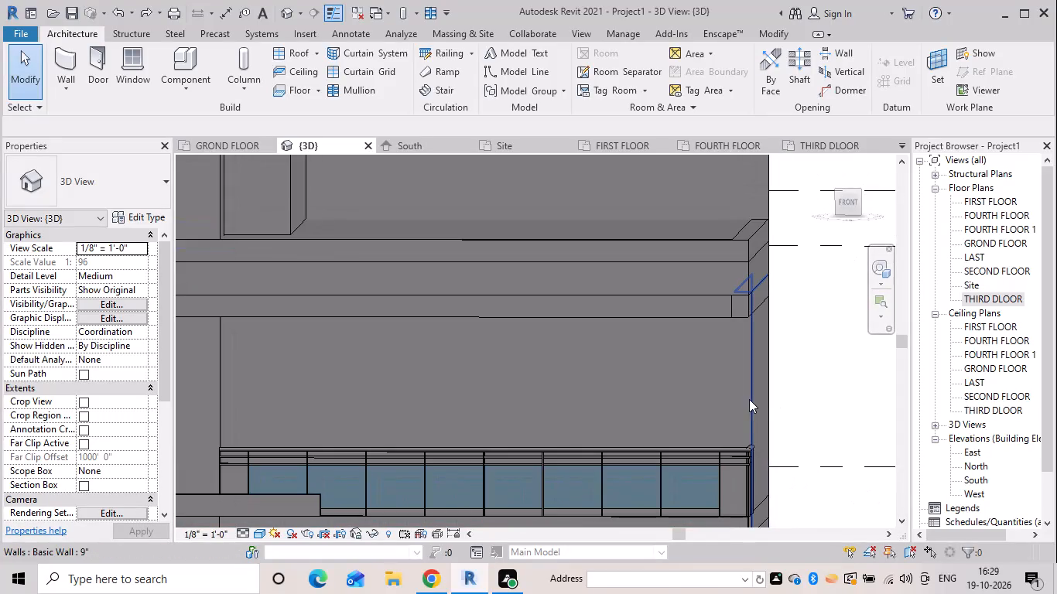
# Examine the front fourth-floor parapet wall and its extent along the slab edge in the 3D front view.
pyautogui.moveTo(751, 399); pyautogui.dragTo(773, 381, button='middle')
pyautogui.scroll(-3, 772, 381)
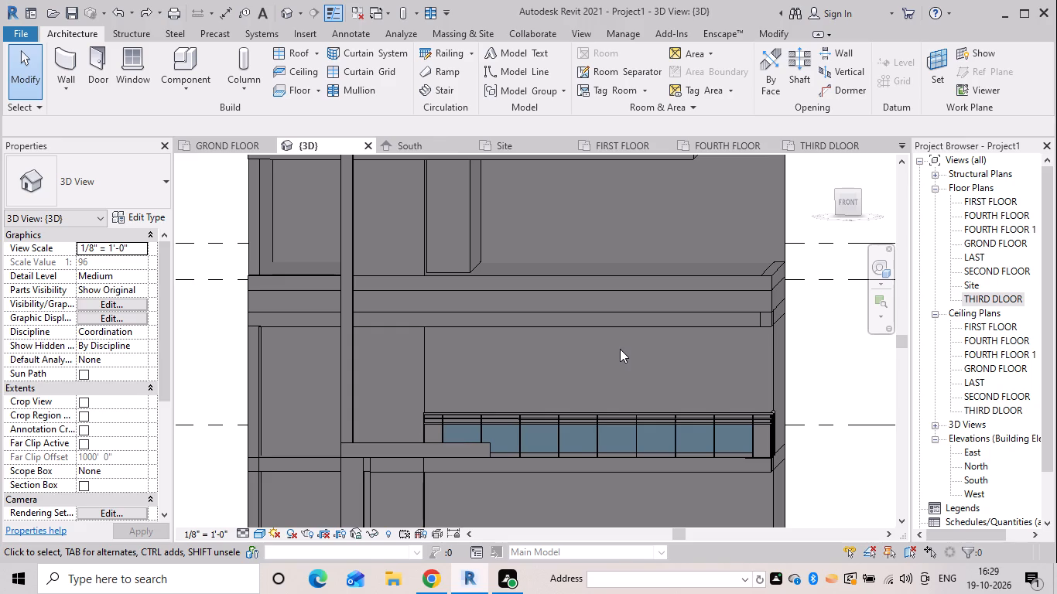
pyautogui.scroll(-4, 316, 384)
pyautogui.moveTo(314, 382); pyautogui.dragTo(324, 384, button='middle')
pyautogui.scroll(5, 373, 362)
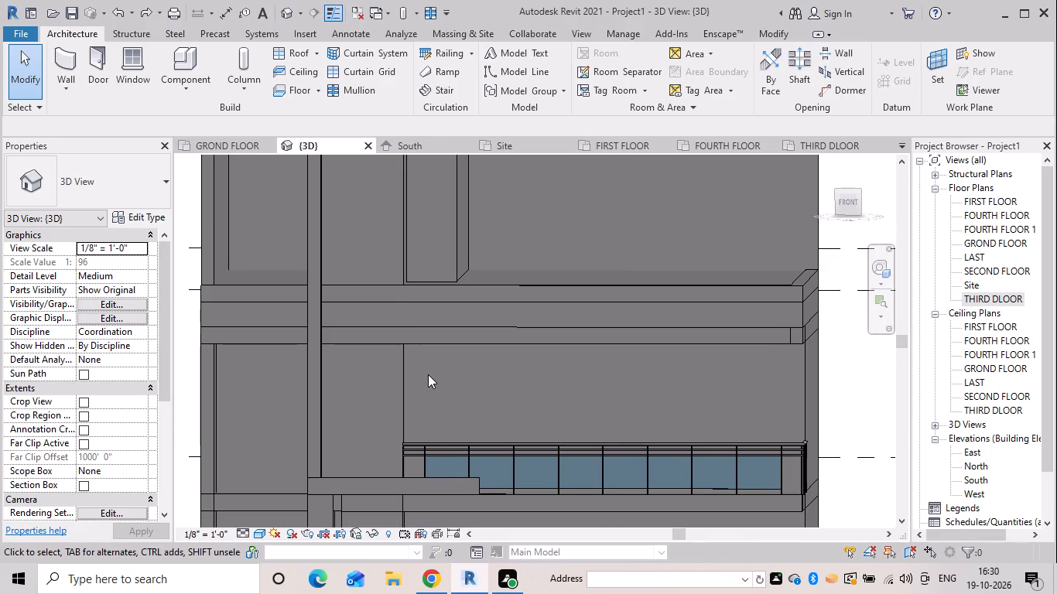
pyautogui.click(428, 374)
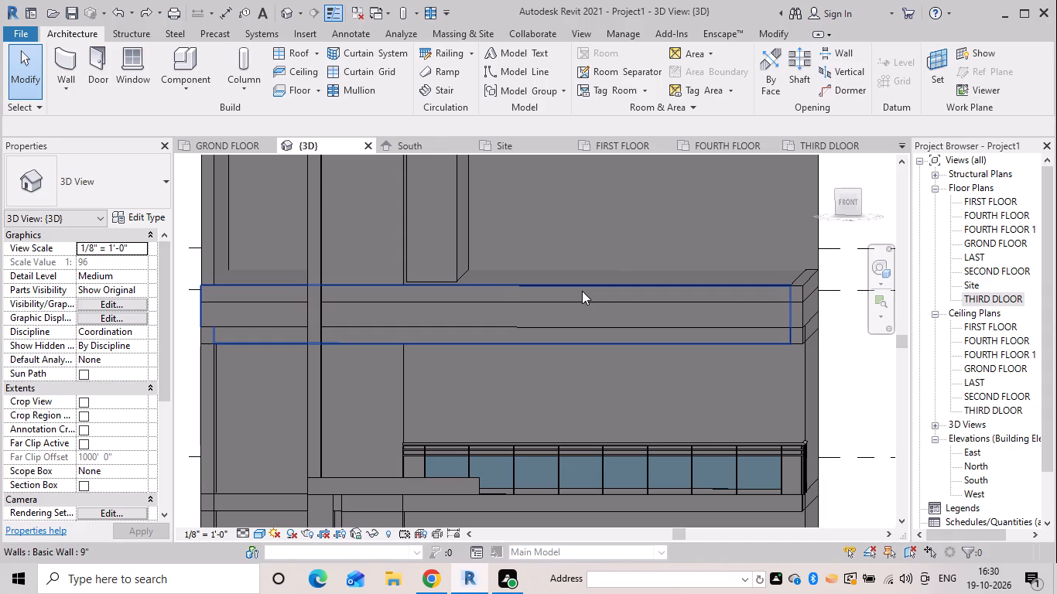
pyautogui.click(582, 291)
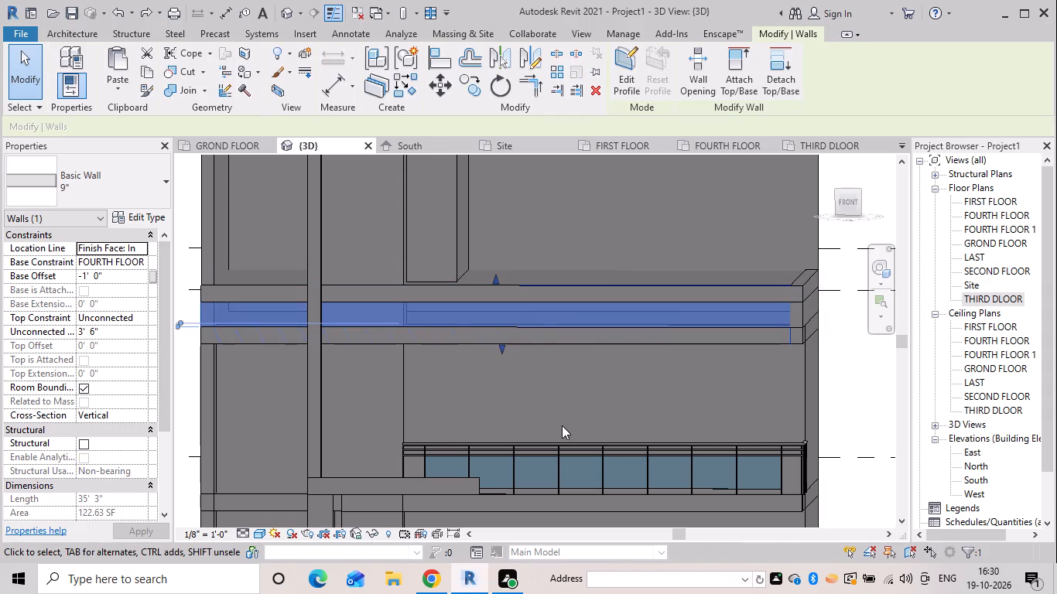
pyautogui.scroll(-6, 562, 425)
pyautogui.click(703, 394)
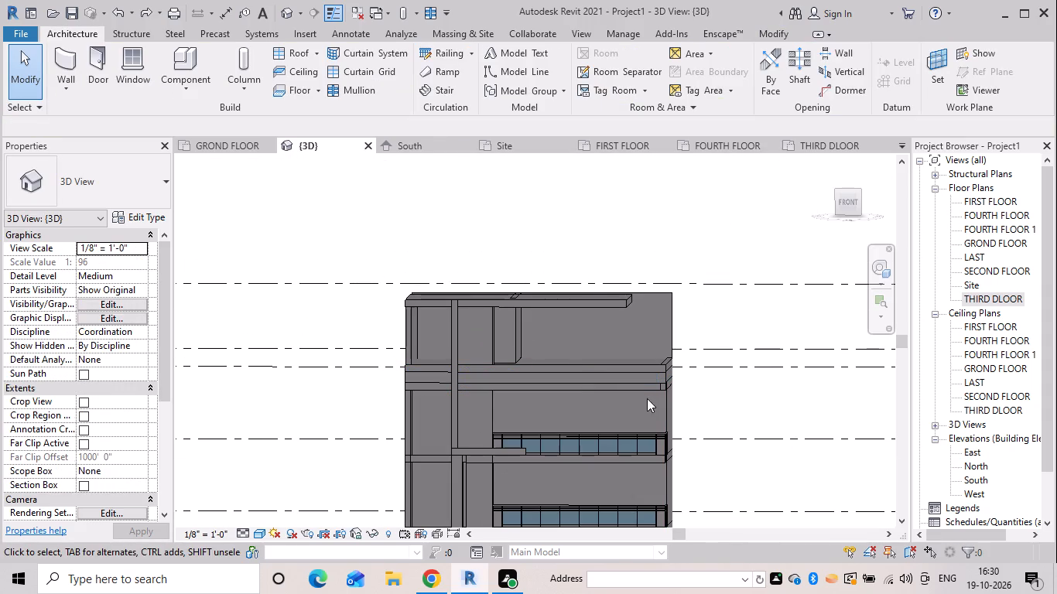
# Inspect the end of the front fourth-floor parapet wall where it meets the side parapet wall and floor slab at the corner.
pyautogui.scroll(9, 675, 386)
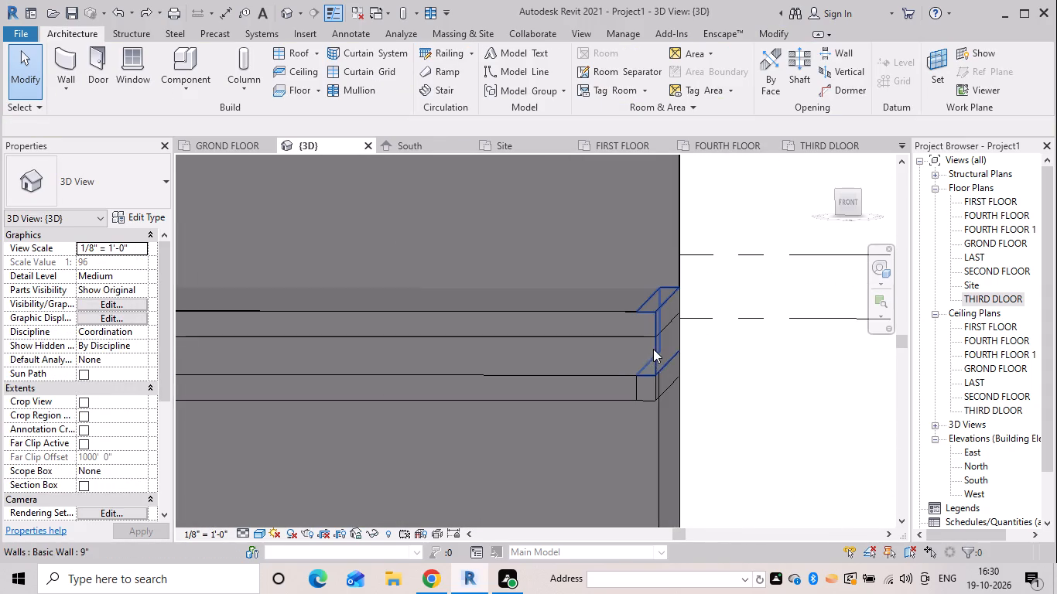
pyautogui.click(526, 317)
pyautogui.click(704, 367)
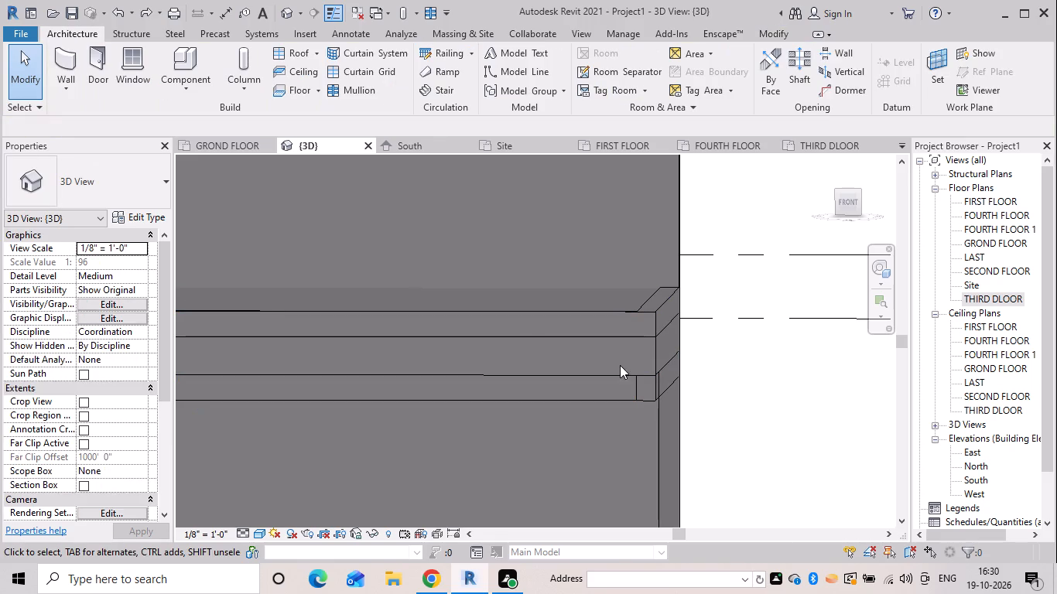
pyautogui.click(585, 314)
pyautogui.scroll(11, 655, 350)
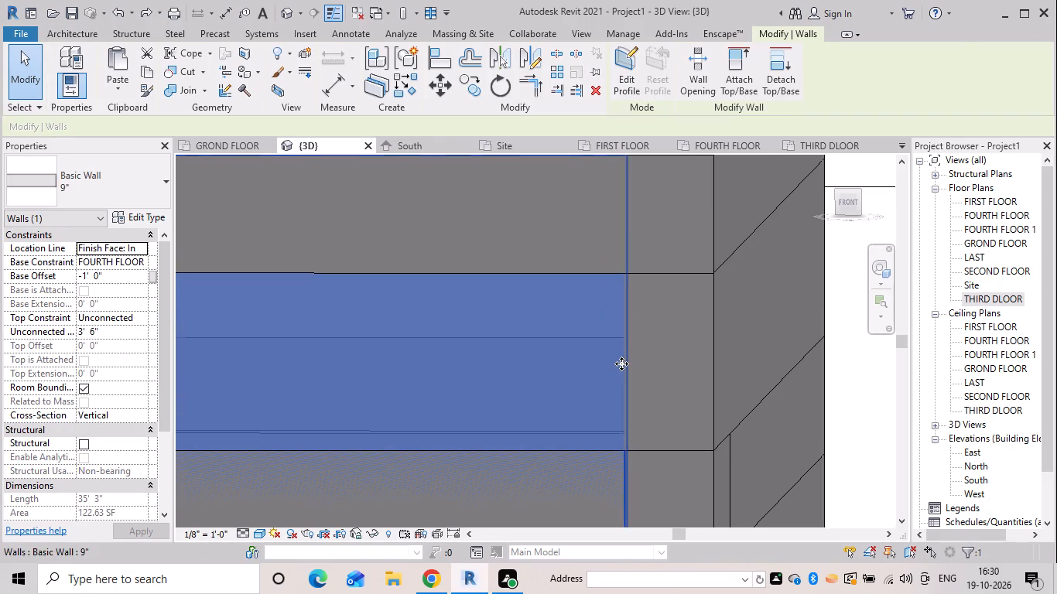
pyautogui.click(660, 367)
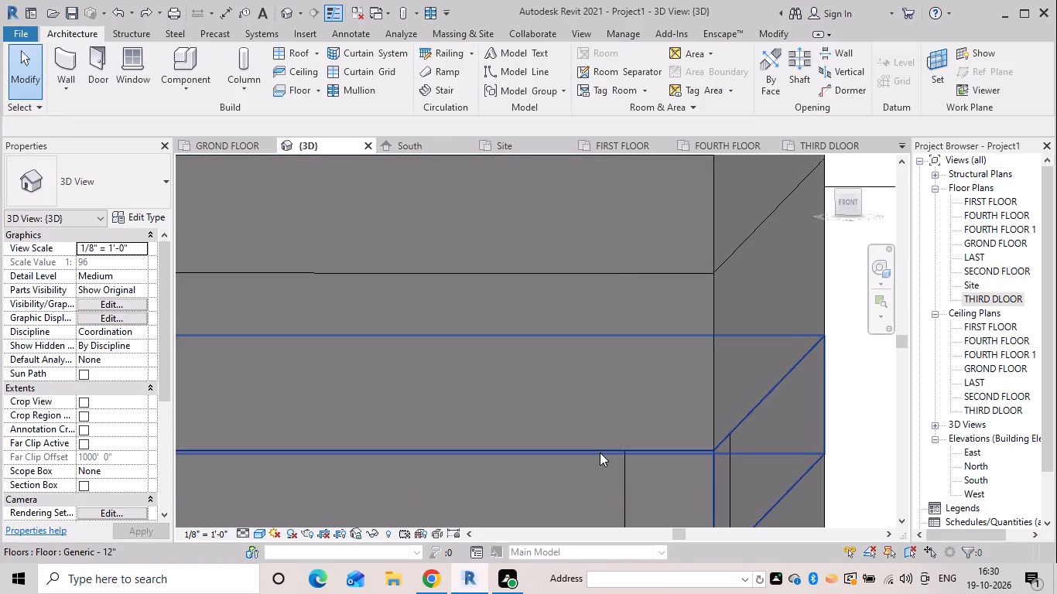
pyautogui.click(621, 461)
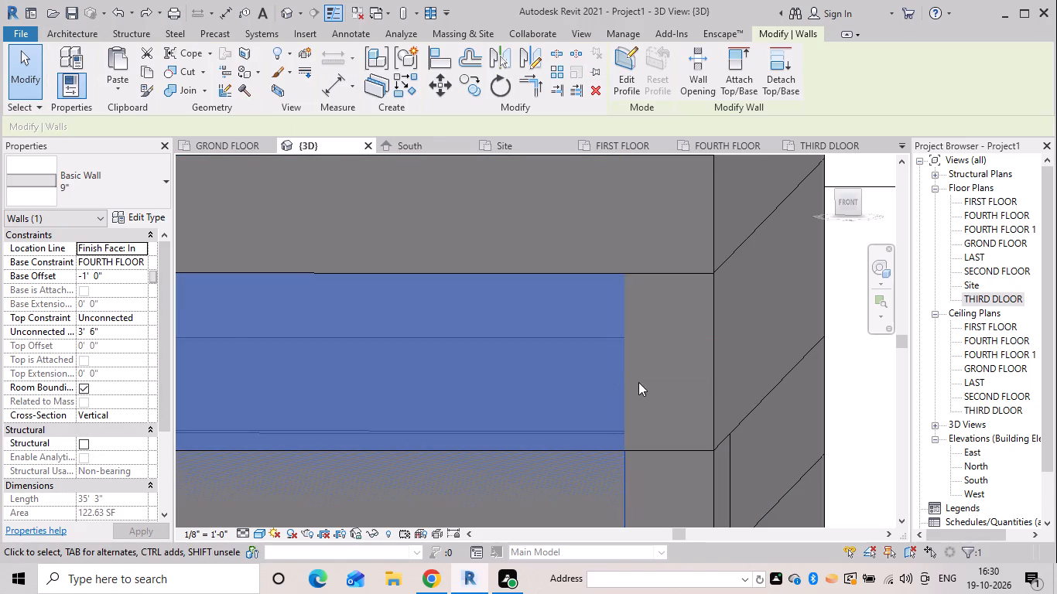
pyautogui.scroll(-5, 639, 394)
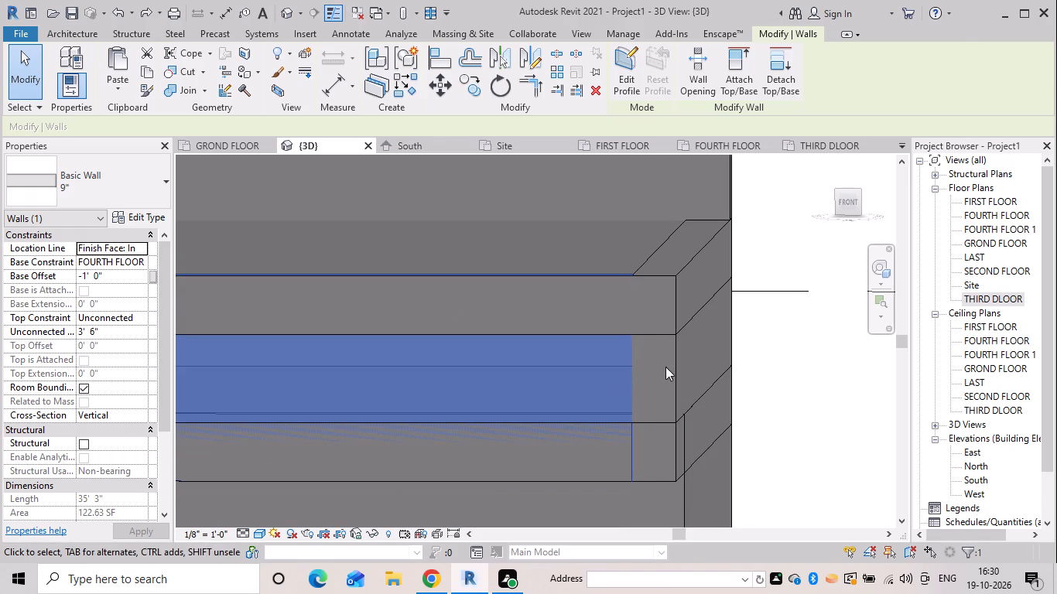
pyautogui.moveTo(660, 369); pyautogui.dragTo(653, 373)
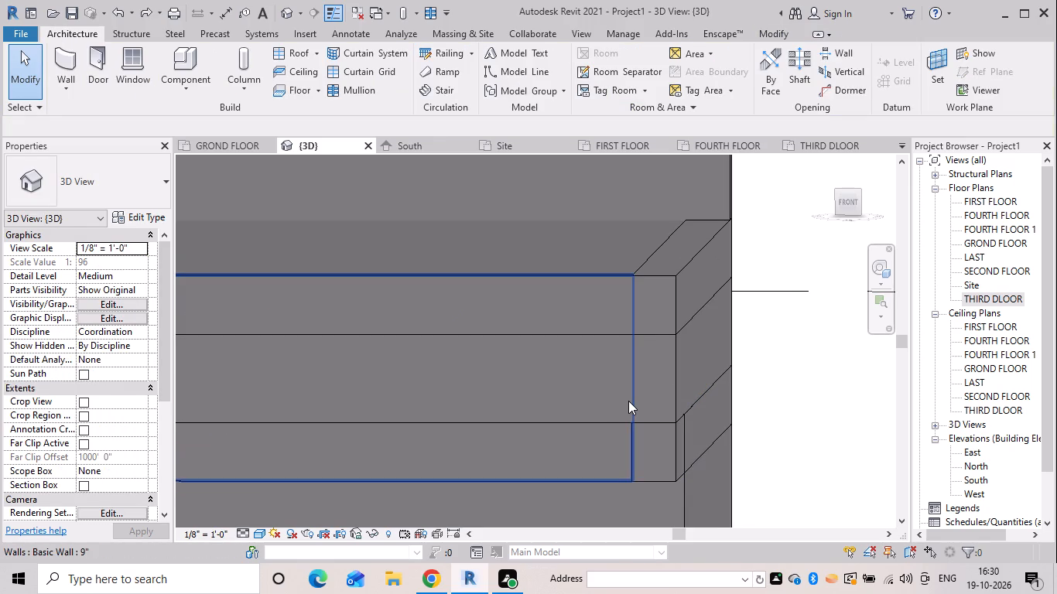
pyautogui.click(628, 401)
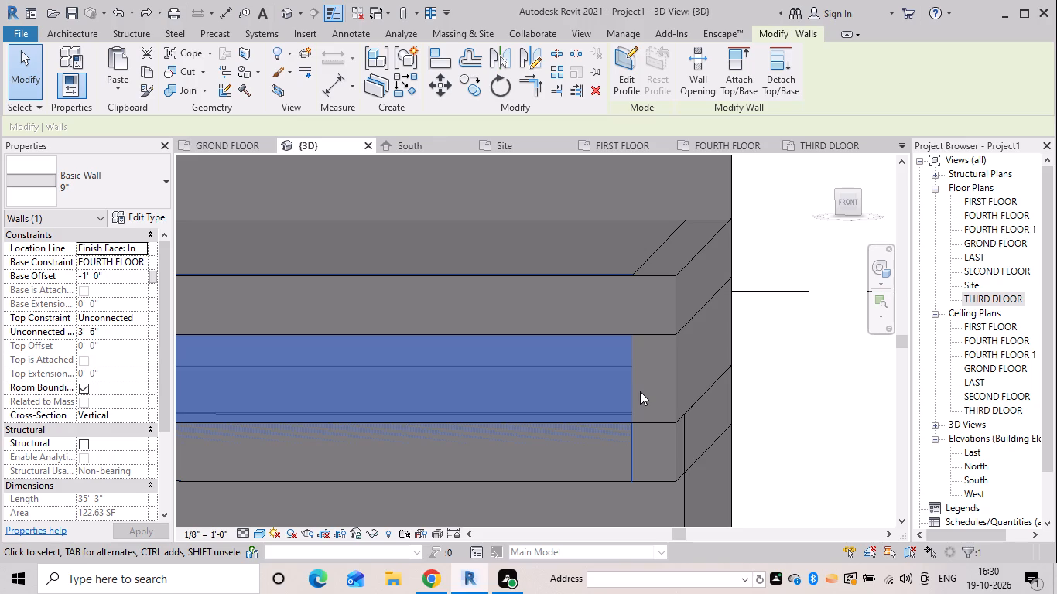
pyautogui.scroll(-5, 641, 387)
pyautogui.middleClick(641, 387)
pyautogui.click(720, 389)
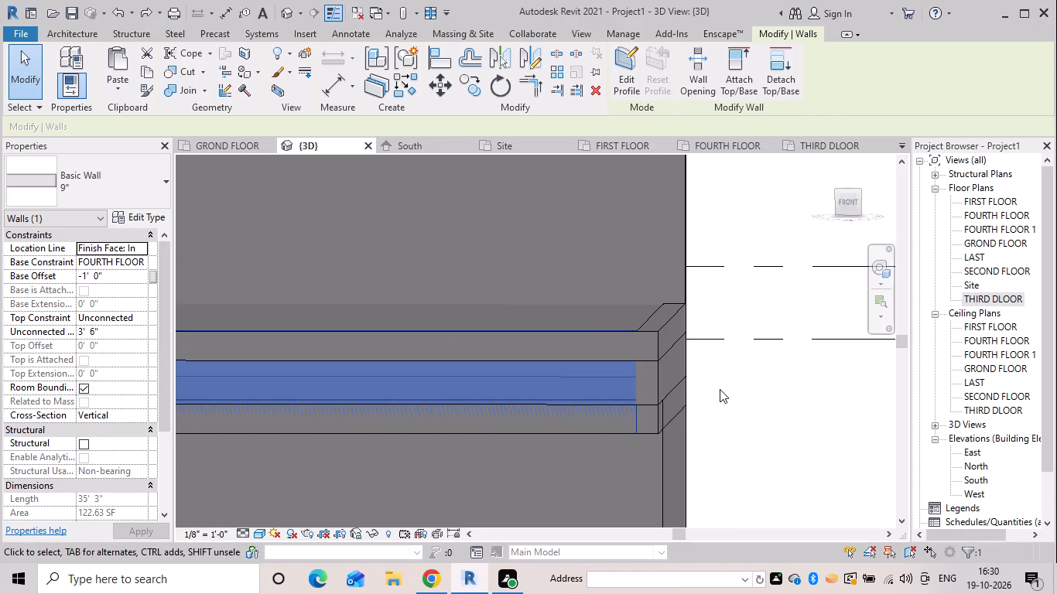
pyautogui.click(632, 394)
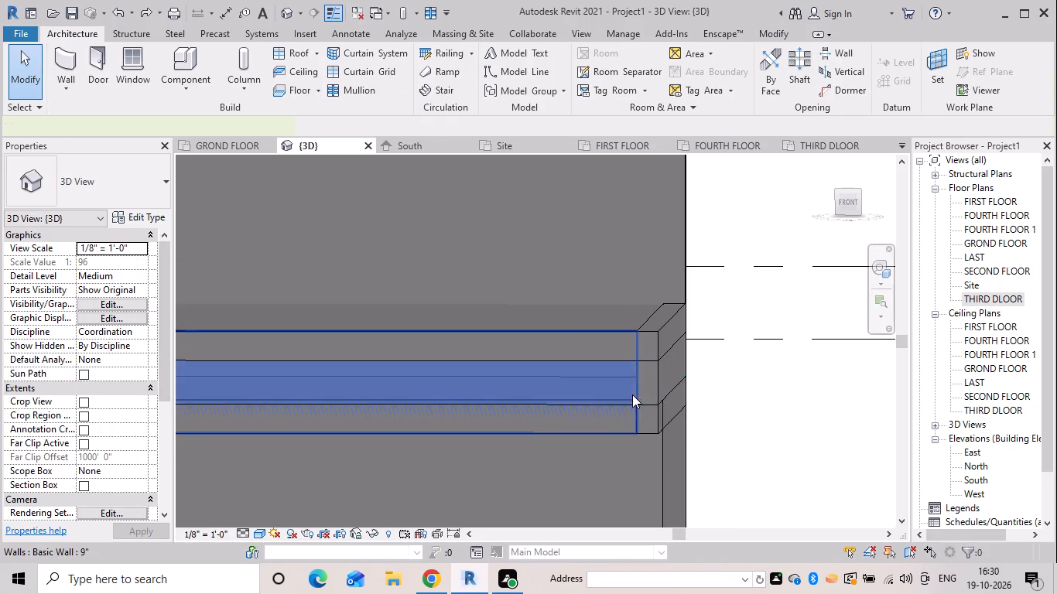
pyautogui.scroll(9, 628, 404)
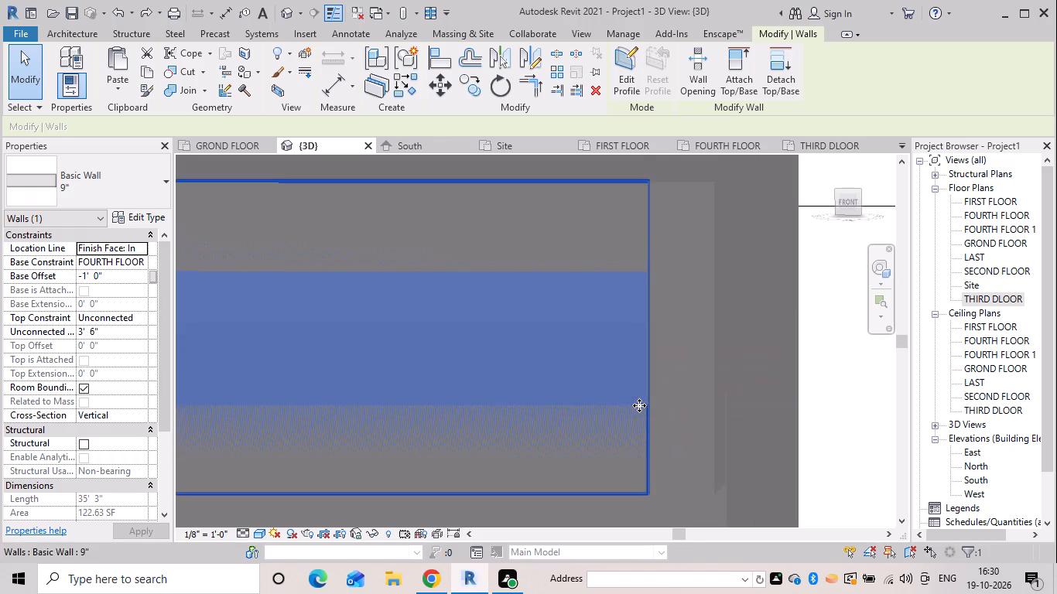
pyautogui.scroll(-5, 671, 432)
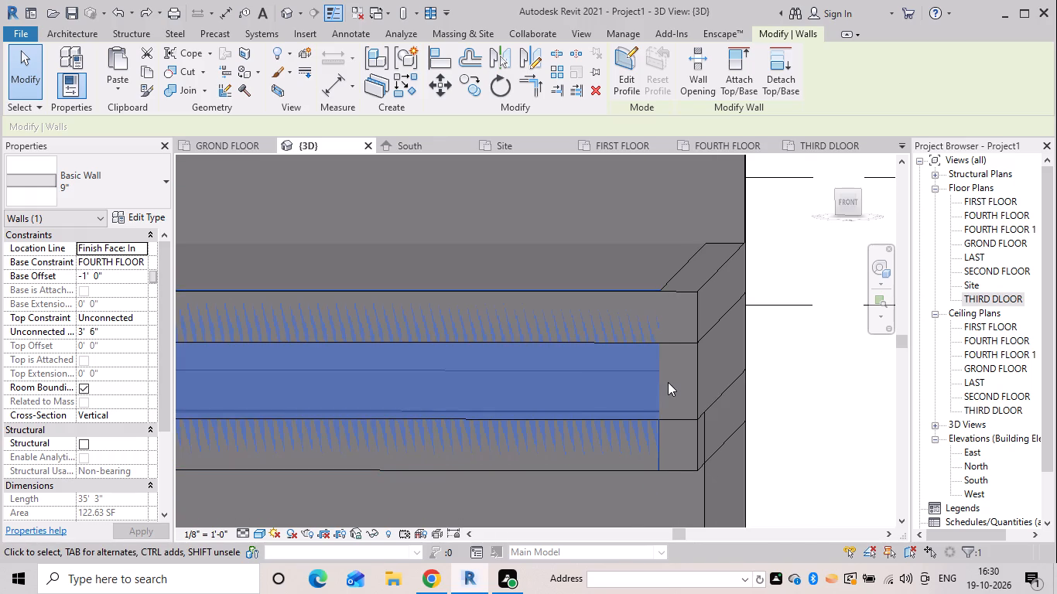
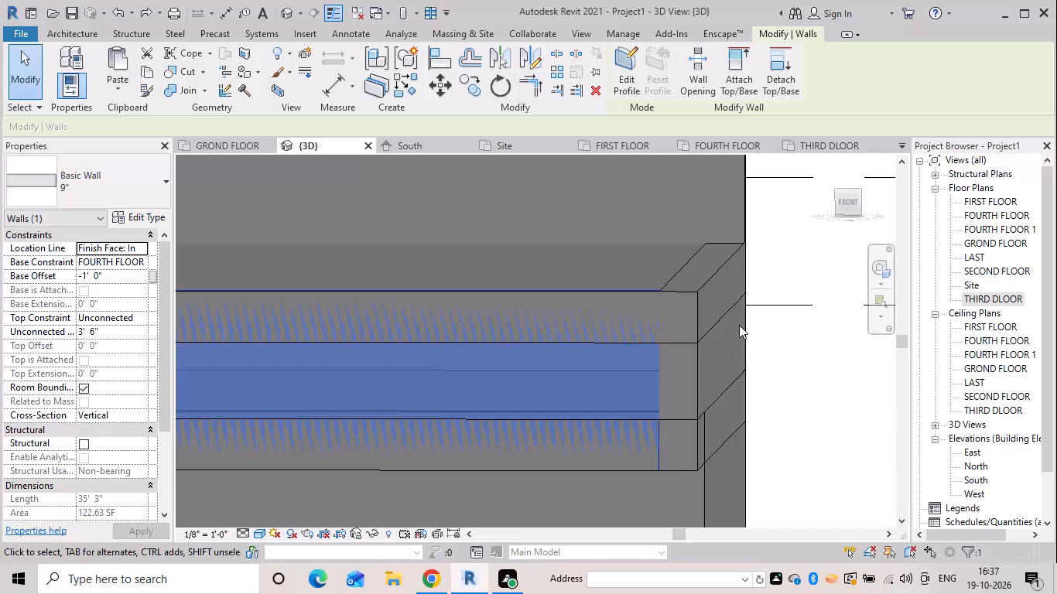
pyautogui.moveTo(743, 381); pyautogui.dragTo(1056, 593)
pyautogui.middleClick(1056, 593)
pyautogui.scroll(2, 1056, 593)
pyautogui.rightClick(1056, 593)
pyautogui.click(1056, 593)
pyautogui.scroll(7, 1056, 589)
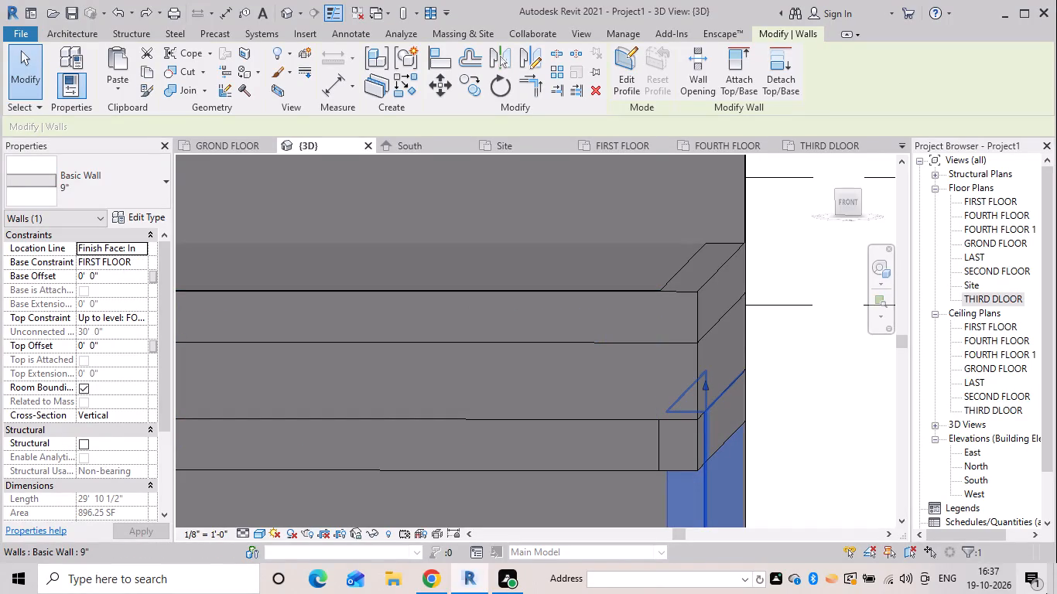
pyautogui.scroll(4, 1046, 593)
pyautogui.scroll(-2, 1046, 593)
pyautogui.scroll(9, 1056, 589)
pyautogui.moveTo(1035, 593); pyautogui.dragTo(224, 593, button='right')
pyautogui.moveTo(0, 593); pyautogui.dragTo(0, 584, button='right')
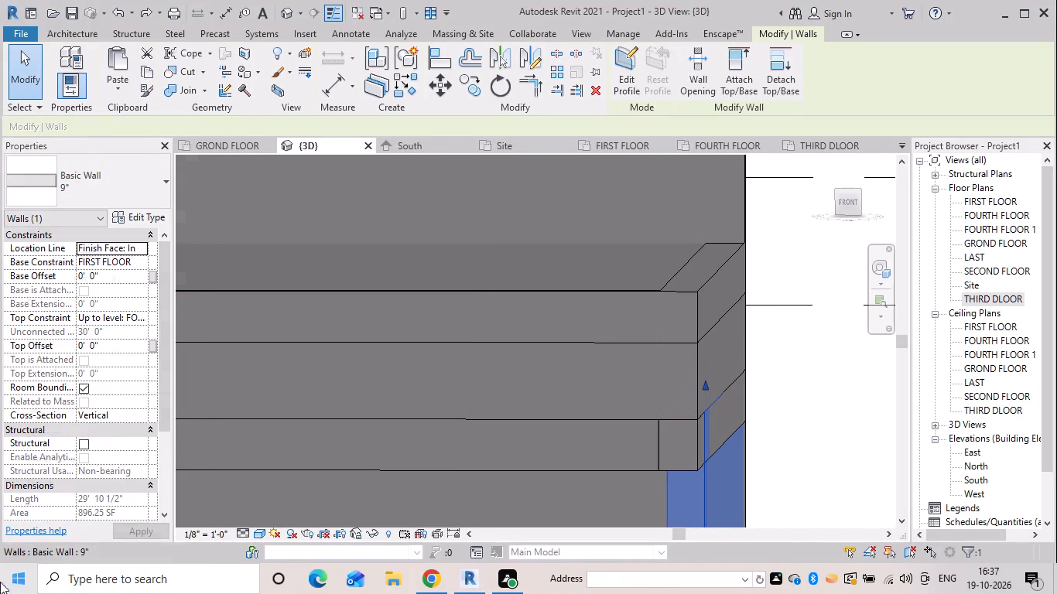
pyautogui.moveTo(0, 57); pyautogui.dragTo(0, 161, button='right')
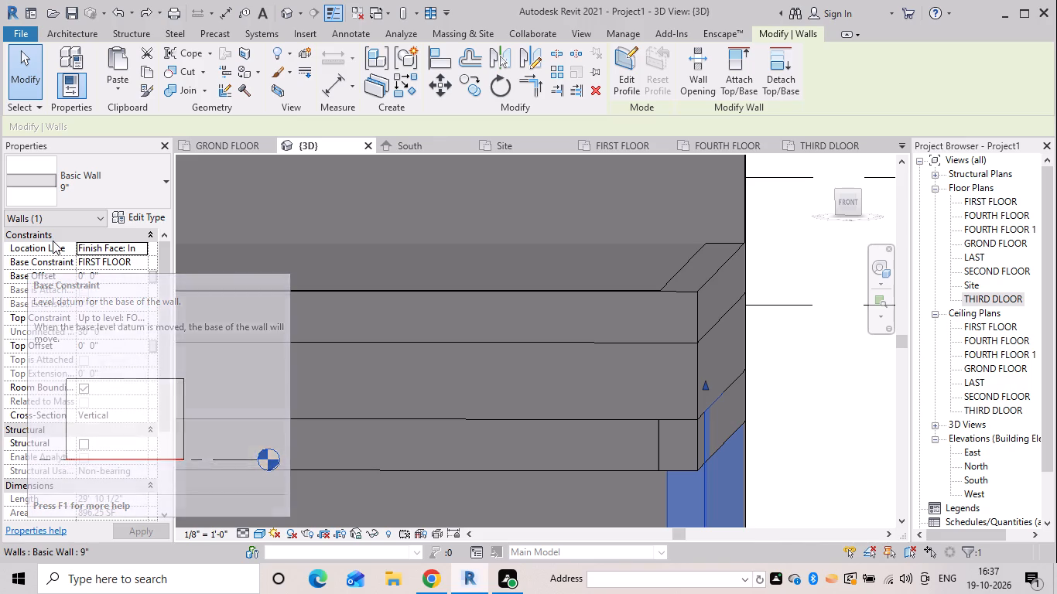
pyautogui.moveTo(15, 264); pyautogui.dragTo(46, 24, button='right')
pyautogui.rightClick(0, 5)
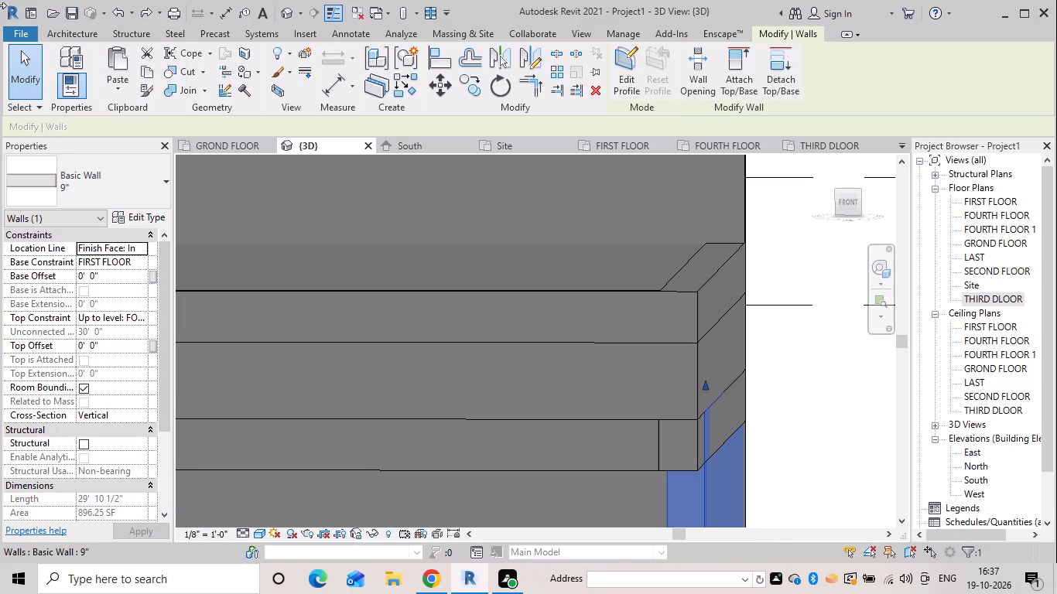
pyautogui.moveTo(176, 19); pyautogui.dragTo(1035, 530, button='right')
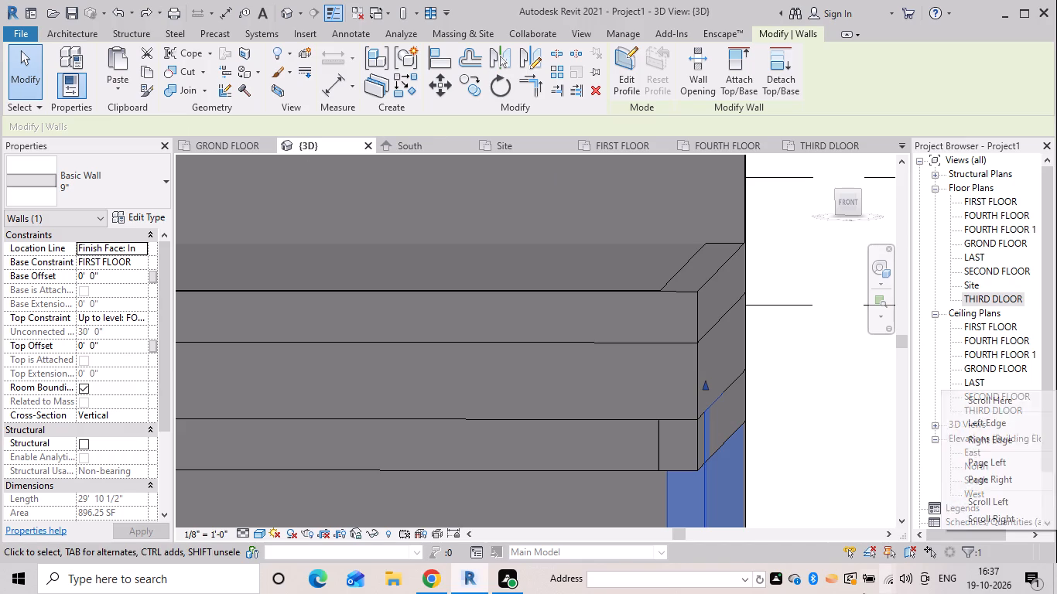
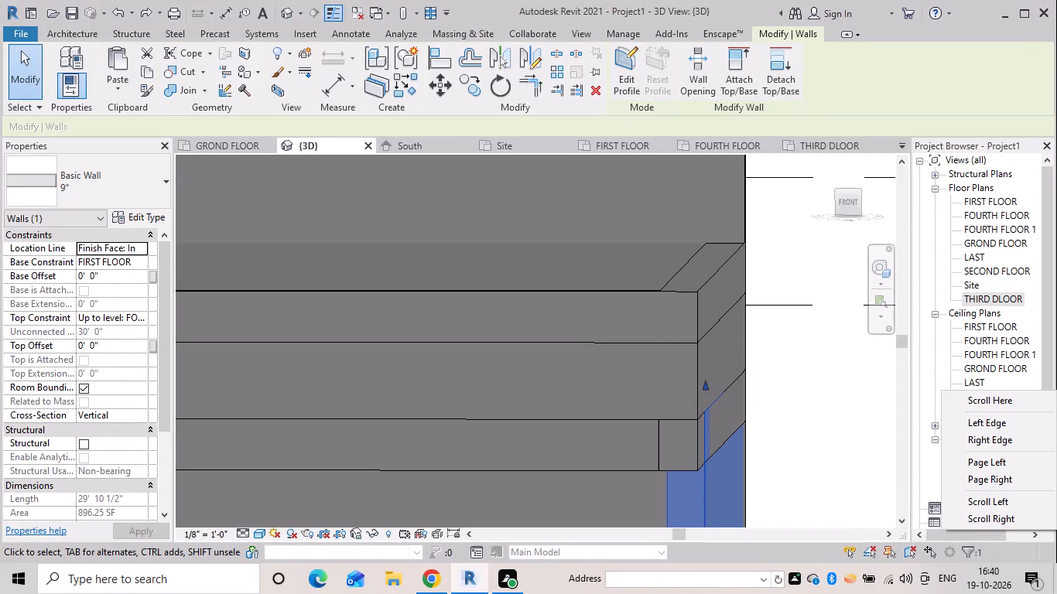
# Examine the villa's upper floors from several angles, covering the slab edges, parapet, roof overhang and balcony railings.
pyautogui.scroll(-4, 696, 338)
pyautogui.keyDown('shift'); pyautogui.moveTo(696, 340); pyautogui.dragTo(525, 365, button='middle'); pyautogui.keyUp('shift')
pyautogui.scroll(-6, 646, 354)
pyautogui.keyDown('shift'); pyautogui.moveTo(715, 341); pyautogui.dragTo(625, 548, button='middle'); pyautogui.keyUp('shift')
pyautogui.scroll(-6, 766, 333)
pyautogui.press('Escape')
pyautogui.press('Escape')
pyautogui.scroll(-3, 754, 387)
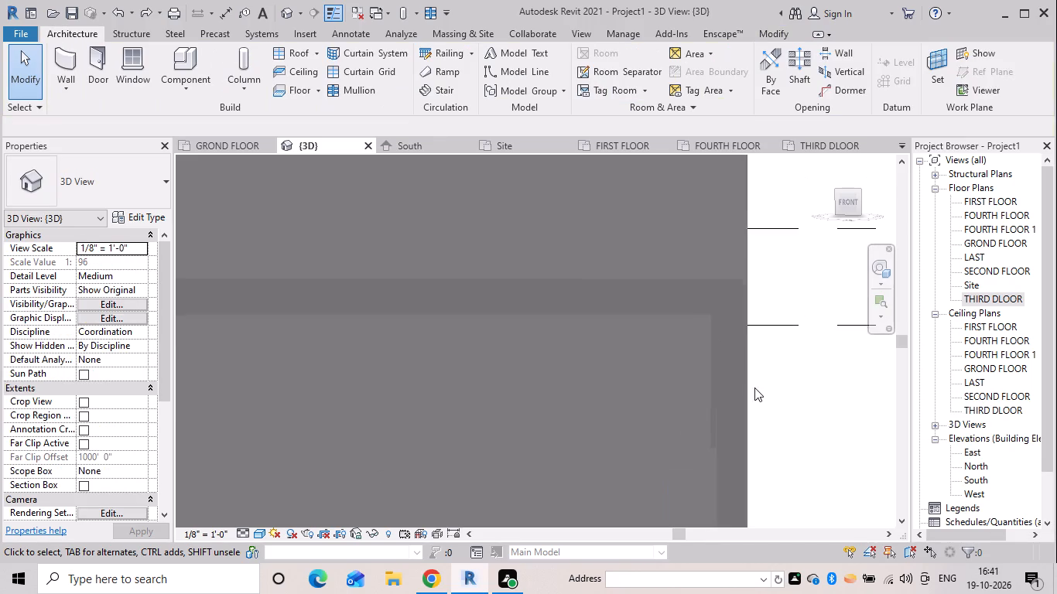
pyautogui.scroll(-3, 754, 387)
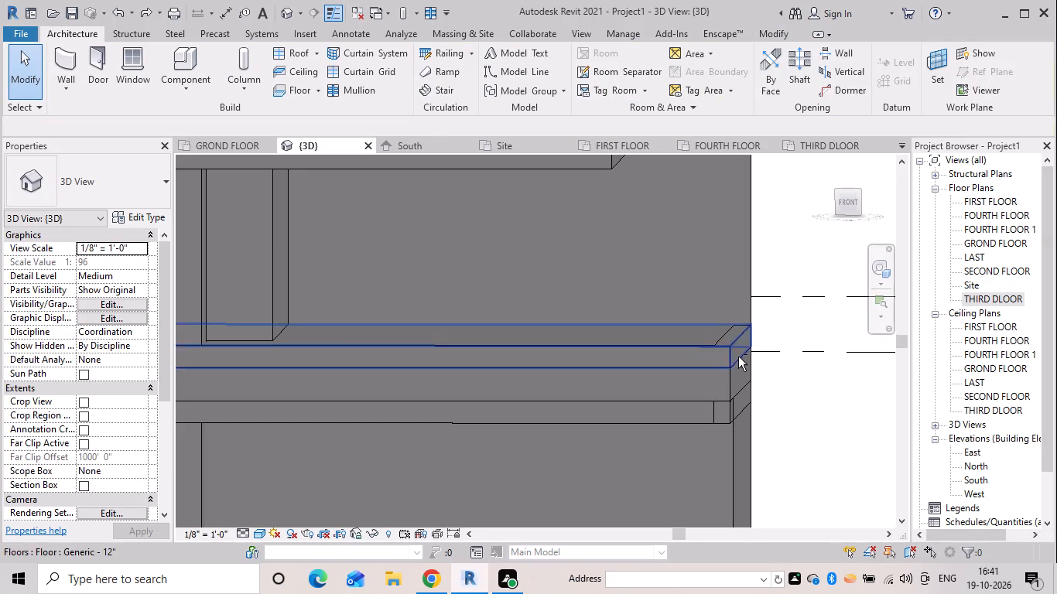
pyautogui.keyDown('shift'); pyautogui.moveTo(736, 357); pyautogui.dragTo(571, 372, button='middle'); pyautogui.keyUp('shift')
pyautogui.scroll(-10, 574, 377)
pyautogui.keyDown('shift'); pyautogui.moveTo(513, 396); pyautogui.dragTo(614, 391, button='middle'); pyautogui.keyUp('shift')
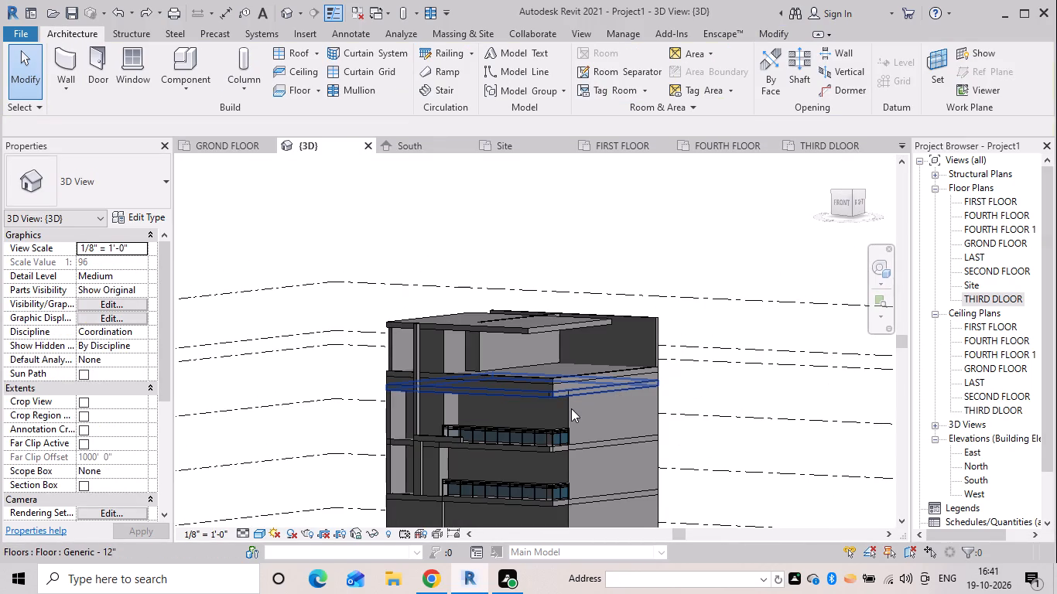
pyautogui.scroll(3, 579, 402)
pyautogui.moveTo(579, 402); pyautogui.dragTo(587, 400, button='middle')
pyautogui.scroll(4, 579, 402)
pyautogui.scroll(-5, 525, 446)
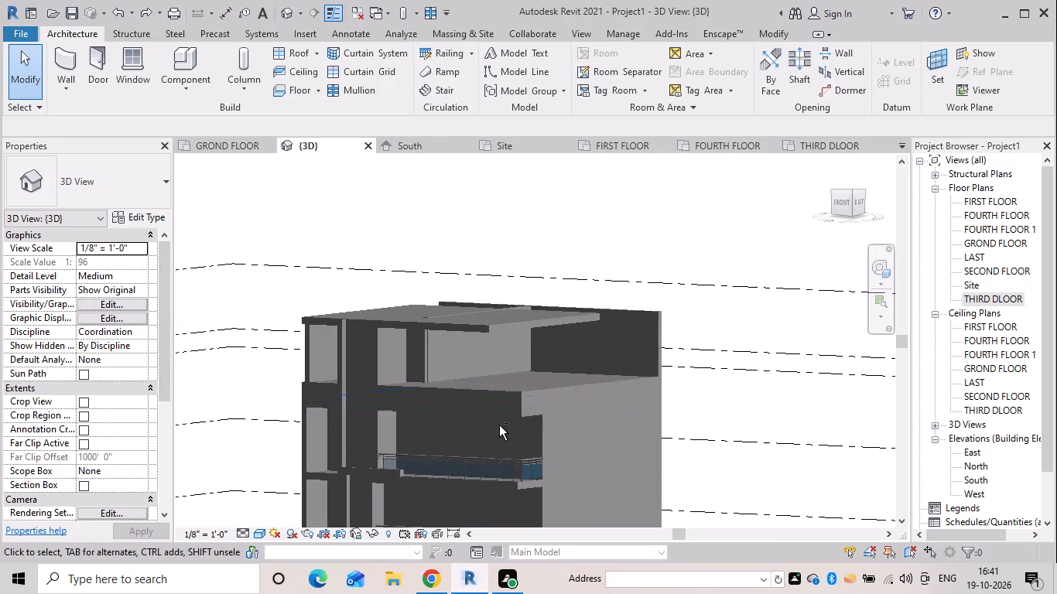
pyautogui.keyDown('shift'); pyautogui.moveTo(499, 425); pyautogui.dragTo(518, 422, button='middle'); pyautogui.keyUp('shift')
pyautogui.scroll(-5, 515, 425)
pyautogui.keyDown('shift'); pyautogui.scroll(2, 478, 375); pyautogui.keyUp('shift')
pyautogui.keyDown('shift'); pyautogui.moveTo(478, 375); pyautogui.dragTo(472, 325, button='middle'); pyautogui.keyUp('shift')
pyautogui.scroll(5, 468, 347)
pyautogui.keyDown('shift'); pyautogui.moveTo(470, 365); pyautogui.dragTo(460, 294, button='middle'); pyautogui.keyUp('shift')
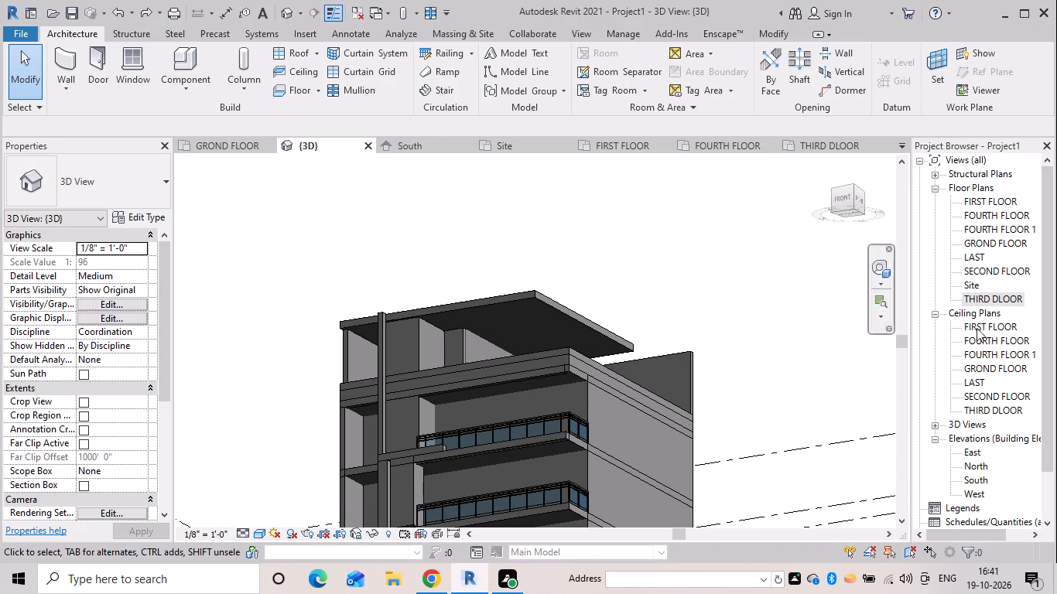
# Examine the whole facade in front view, followed by the ground-floor opening and first-floor slab edge from below.
pyautogui.click(839, 197)
pyautogui.scroll(6, 539, 456)
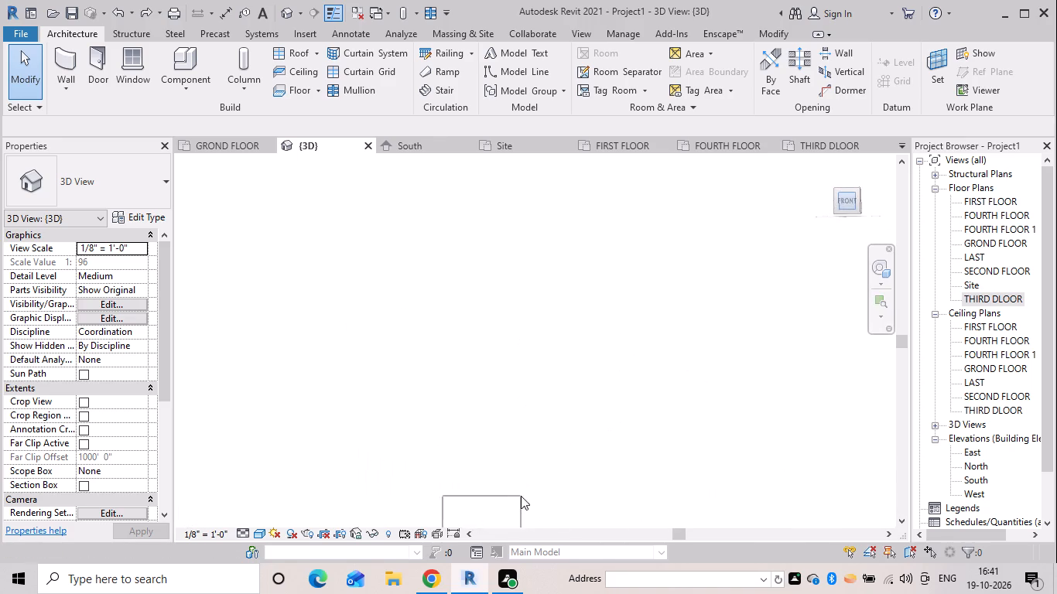
pyautogui.scroll(7, 460, 518)
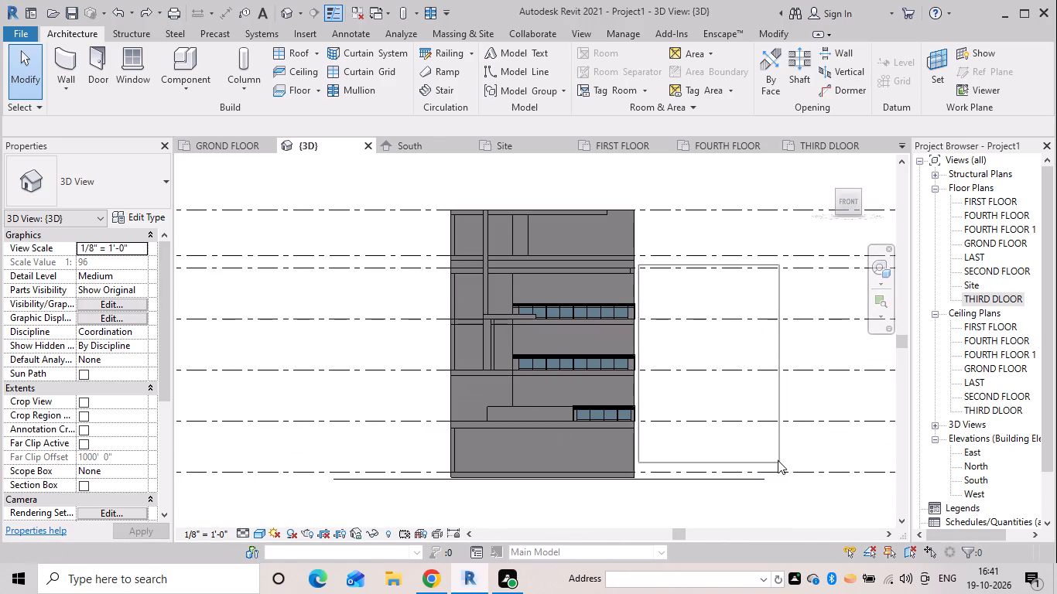
pyautogui.scroll(5, 725, 261)
pyautogui.click(726, 255)
pyautogui.scroll(-5, 434, 447)
pyautogui.moveTo(440, 448); pyautogui.dragTo(472, 394, button='middle')
pyautogui.press('Escape')
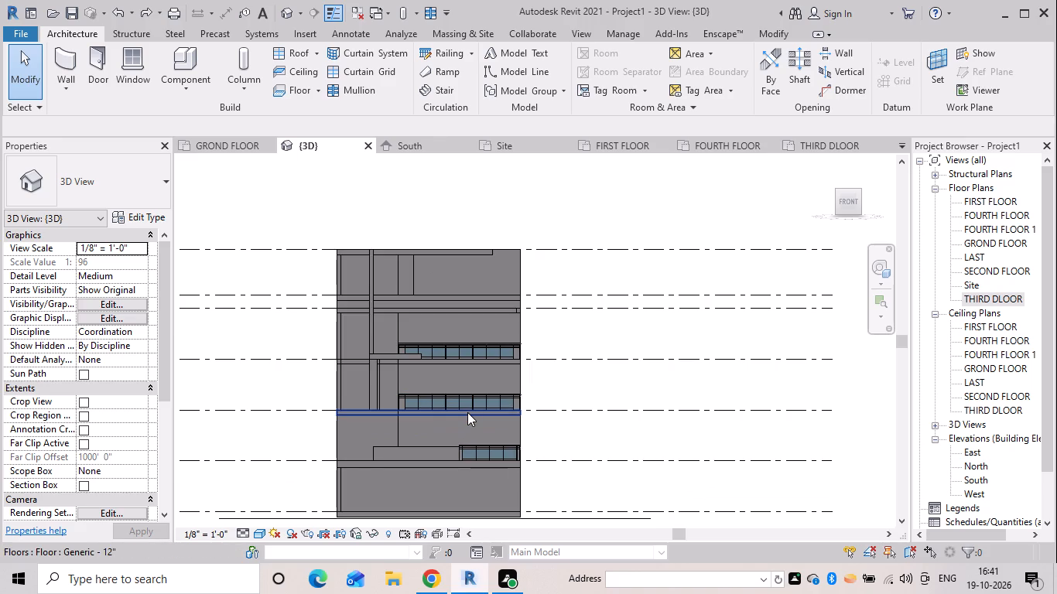
pyautogui.keyDown('shift'); pyautogui.moveTo(464, 416); pyautogui.dragTo(425, 447, button='middle'); pyautogui.keyUp('shift')
pyautogui.moveTo(407, 454); pyautogui.dragTo(450, 294, button='middle')
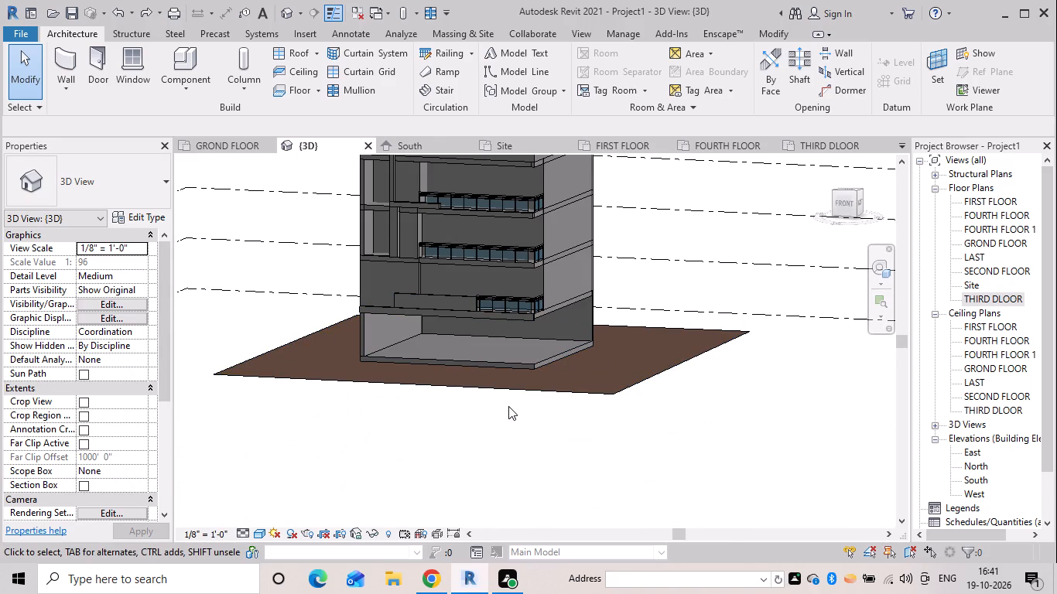
pyautogui.scroll(5, 549, 322)
pyautogui.keyDown('shift'); pyautogui.moveTo(508, 349); pyautogui.dragTo(545, 309, button='middle'); pyautogui.keyUp('shift')
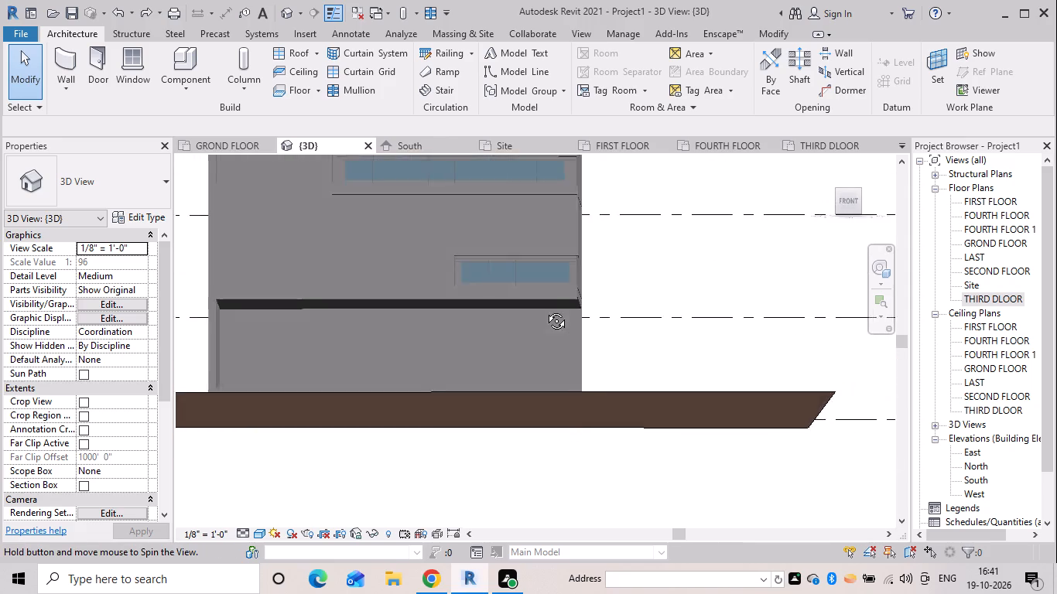
pyautogui.keyDown('shift'); pyautogui.moveTo(545, 309); pyautogui.dragTo(532, 316, button='middle'); pyautogui.keyUp('shift')
pyautogui.scroll(4, 241, 306)
pyautogui.keyDown('shift'); pyautogui.moveTo(241, 306); pyautogui.dragTo(214, 312, button='middle'); pyautogui.keyUp('shift')
pyautogui.scroll(-3, 268, 367)
pyautogui.moveTo(300, 370); pyautogui.dragTo(413, 285, button='middle')
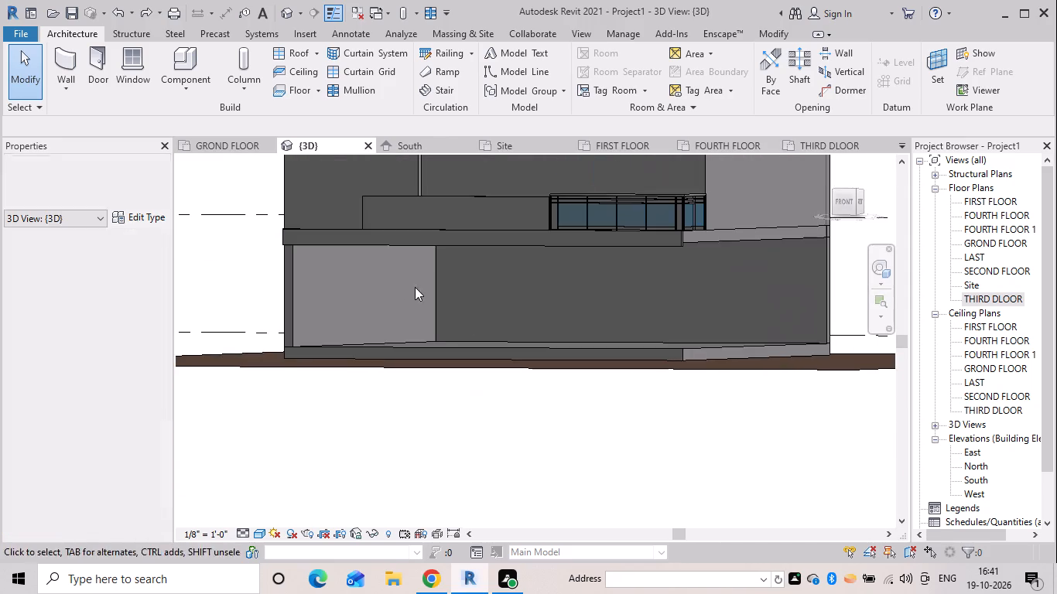
pyautogui.keyDown('shift'); pyautogui.middleClick(479, 318); pyautogui.keyUp('shift')
# Stretch the bottom face of the first-floor slab-edge extrusion slightly downward in front view, below the underside of the slab.
pyautogui.scroll(3, 717, 255)
pyautogui.keyDown('shift'); pyautogui.moveTo(715, 267); pyautogui.dragTo(655, 278, button='middle'); pyautogui.keyUp('shift')
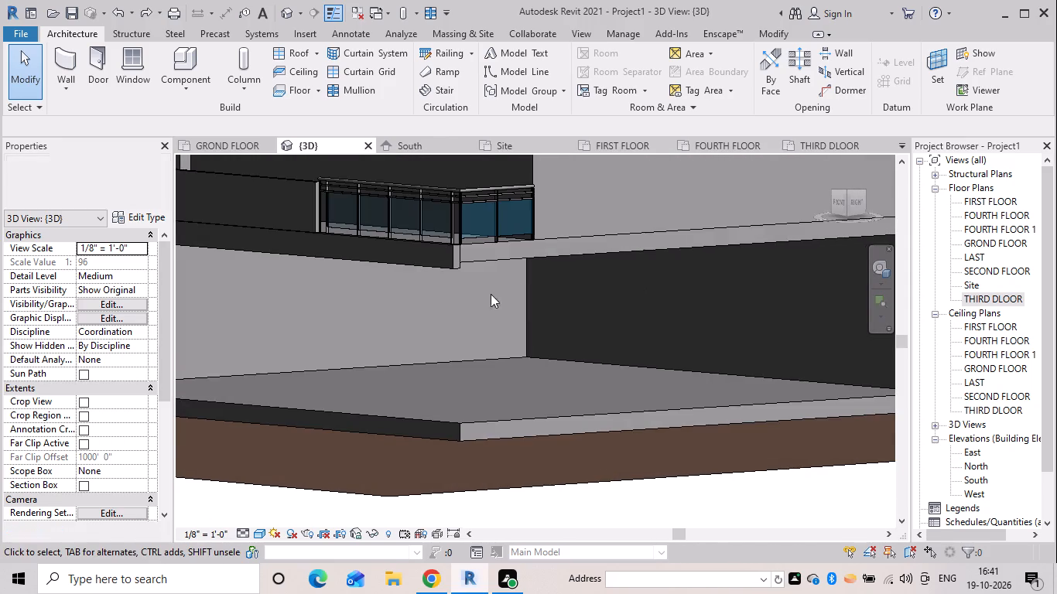
pyautogui.scroll(4, 480, 271)
pyautogui.click(434, 273)
pyautogui.scroll(-4, 419, 338)
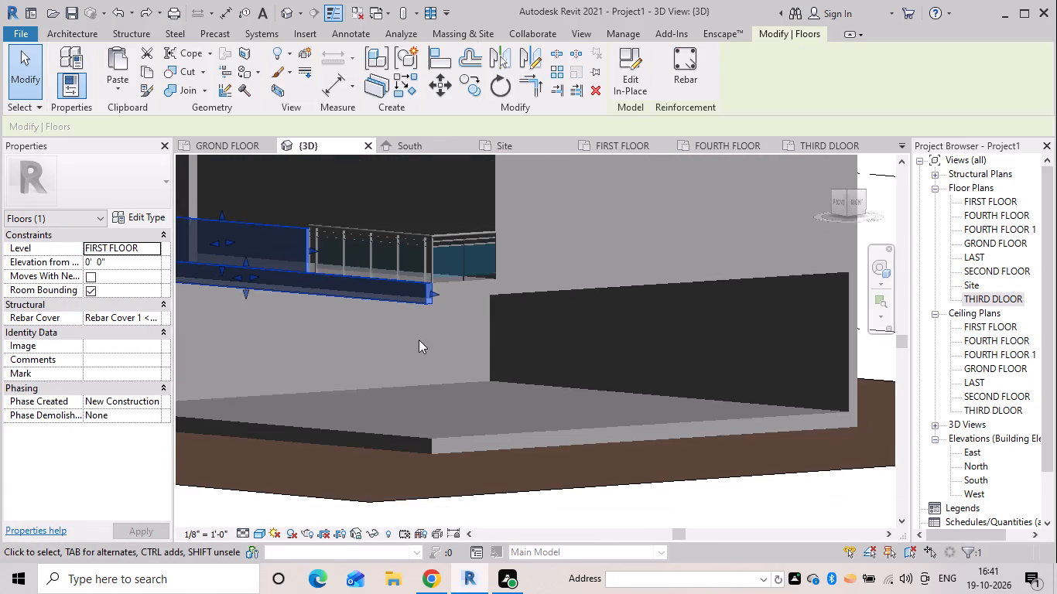
pyautogui.scroll(-2, 419, 340)
pyautogui.keyDown('shift'); pyautogui.moveTo(527, 329); pyautogui.dragTo(663, 337, button='middle'); pyautogui.keyUp('shift')
pyautogui.click(847, 198)
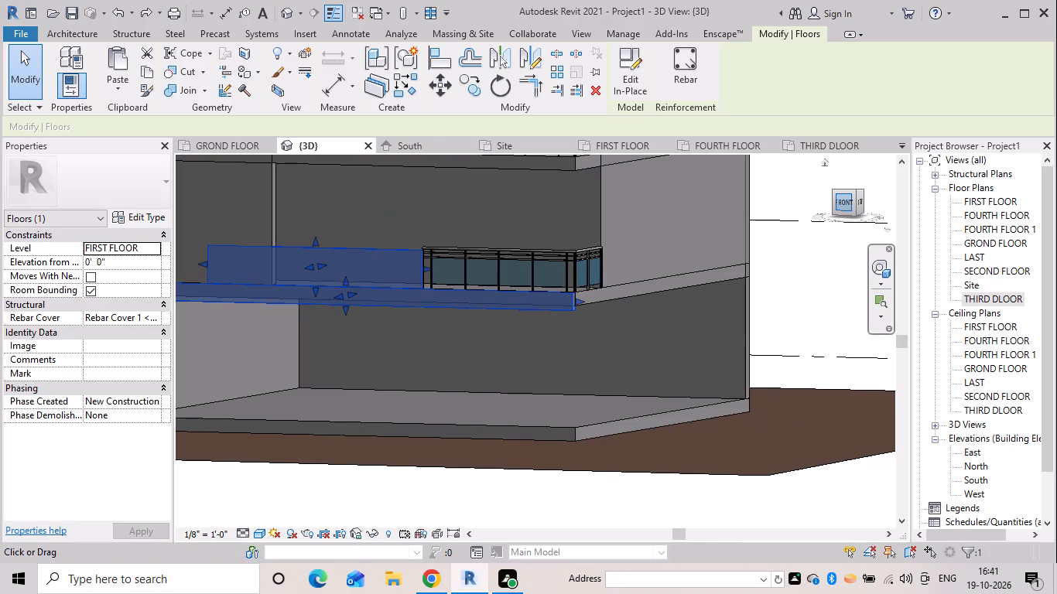
pyautogui.scroll(4, 480, 242)
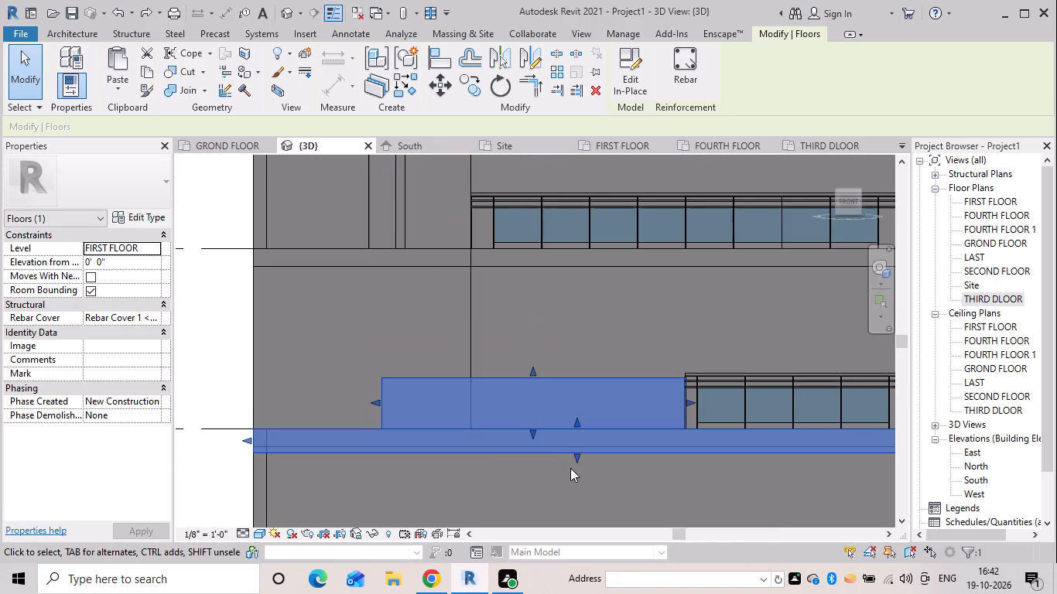
pyautogui.click(576, 461)
pyautogui.press('Escape')
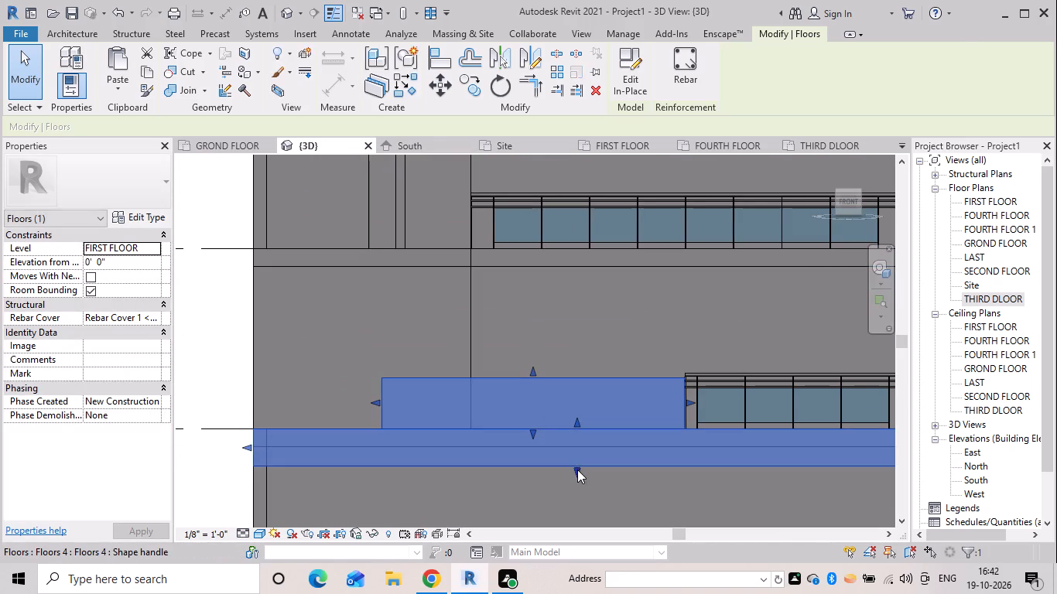
# Open the first-floor slab-edge extrusion in place for sketch editing, with its profile seen from the side beside the glass railing.
pyautogui.scroll(-6, 648, 485)
pyautogui.keyDown('shift'); pyautogui.moveTo(659, 486); pyautogui.dragTo(568, 469, button='middle'); pyautogui.keyUp('shift')
pyautogui.keyDown('shift'); pyautogui.moveTo(676, 500); pyautogui.dragTo(628, 521, button='middle'); pyautogui.keyUp('shift')
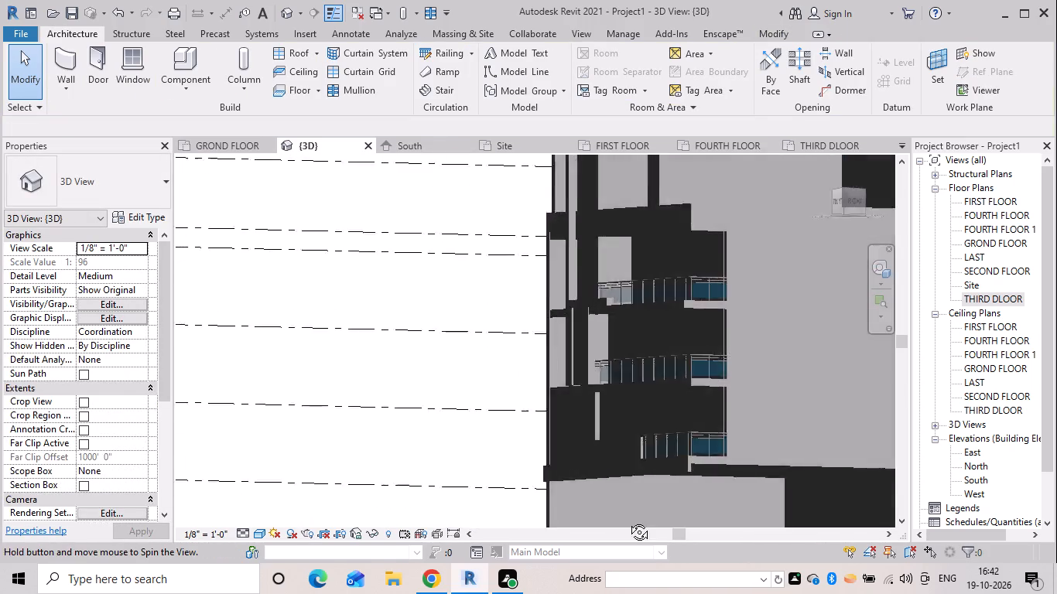
pyautogui.keyDown('shift'); pyautogui.moveTo(628, 521); pyautogui.dragTo(611, 531, button='middle'); pyautogui.keyUp('shift')
pyautogui.scroll(5, 711, 477)
pyautogui.scroll(4, 582, 488)
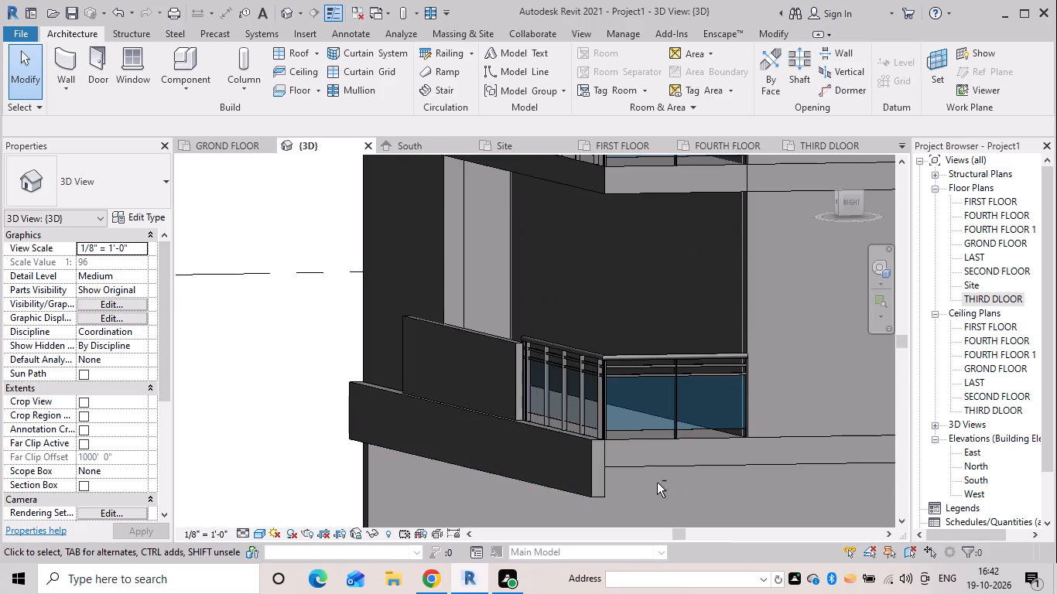
pyautogui.keyDown('shift'); pyautogui.moveTo(657, 483); pyautogui.dragTo(641, 483, button='middle'); pyautogui.keyUp('shift')
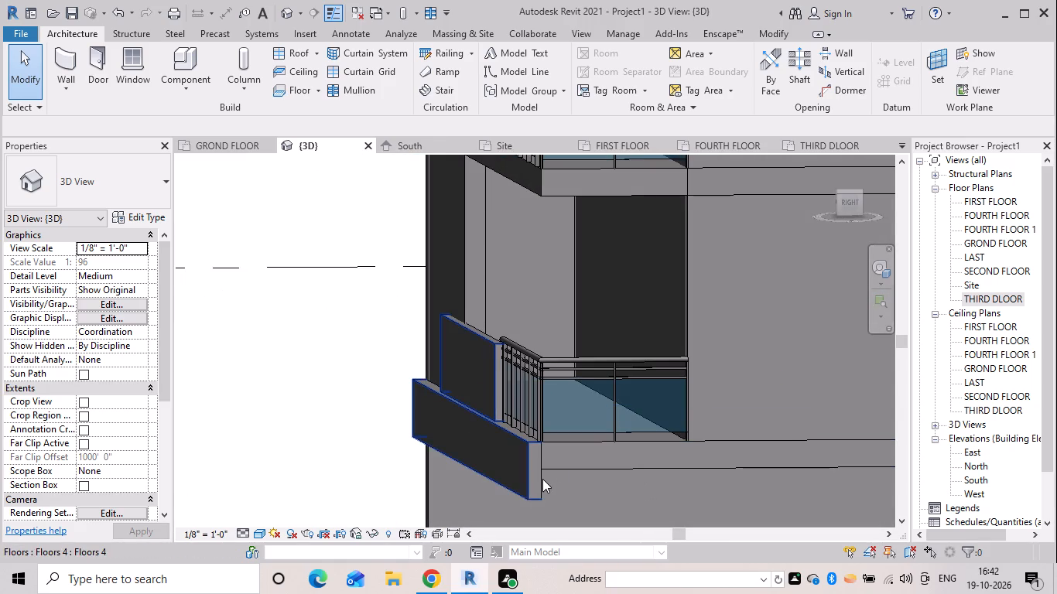
pyautogui.click(542, 482)
pyautogui.click(650, 459)
pyautogui.doubleClick(541, 480)
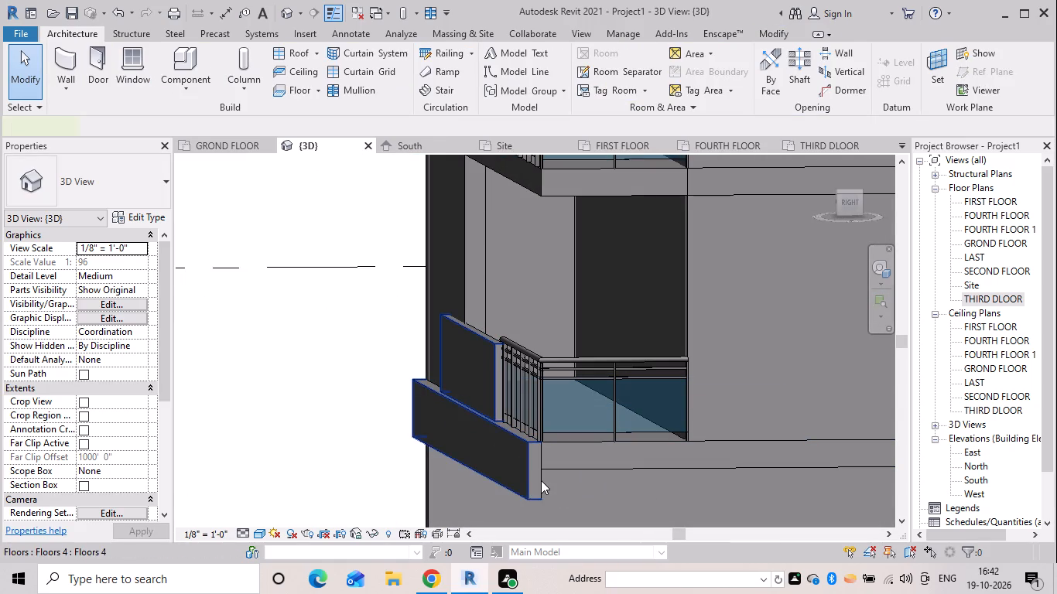
pyautogui.hotkey('ctrl', 'z')
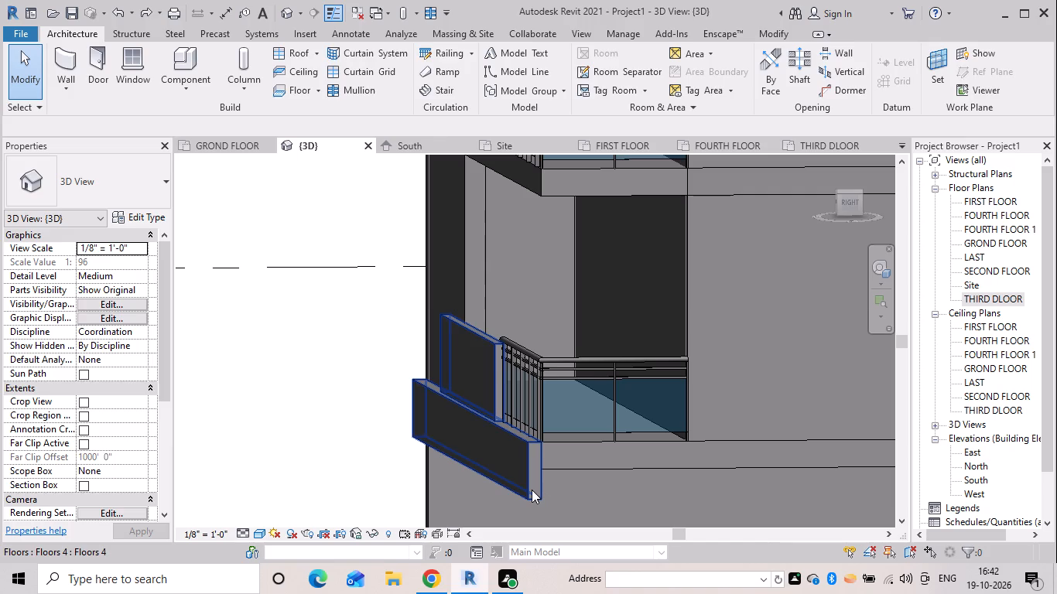
pyautogui.doubleClick(532, 490)
pyautogui.doubleClick(530, 490)
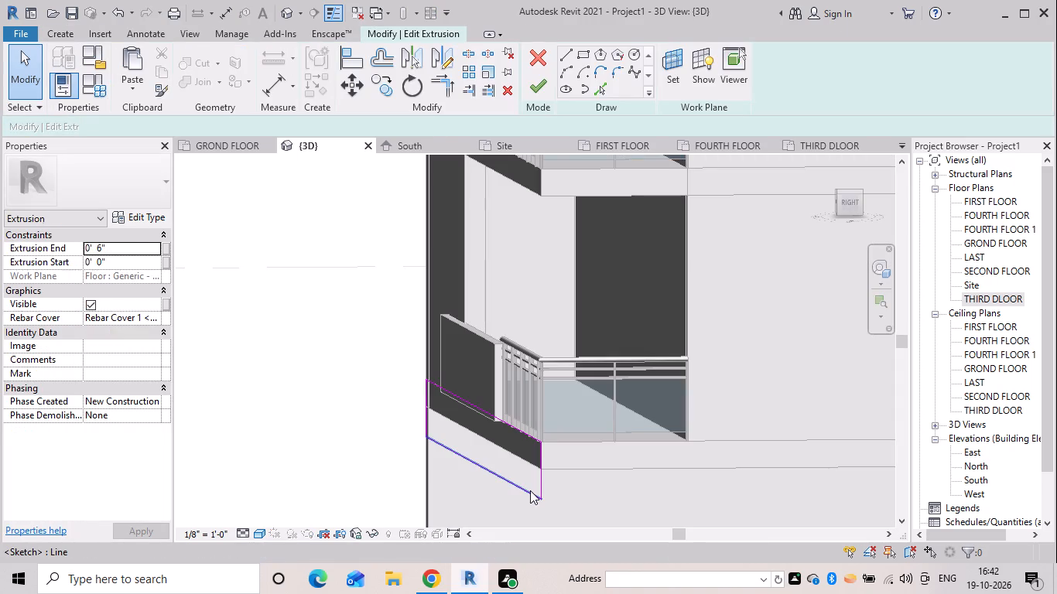
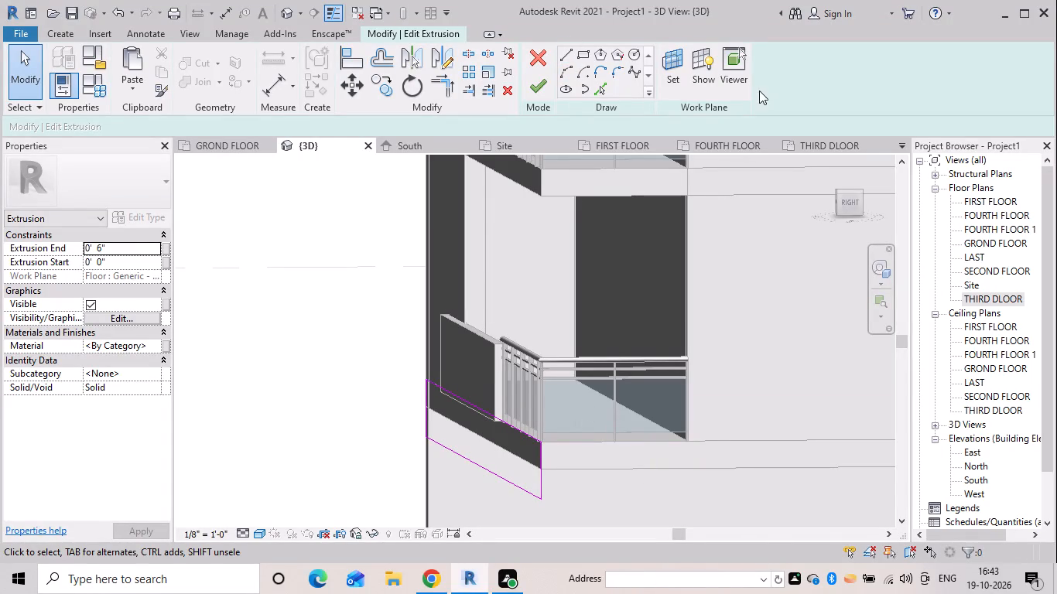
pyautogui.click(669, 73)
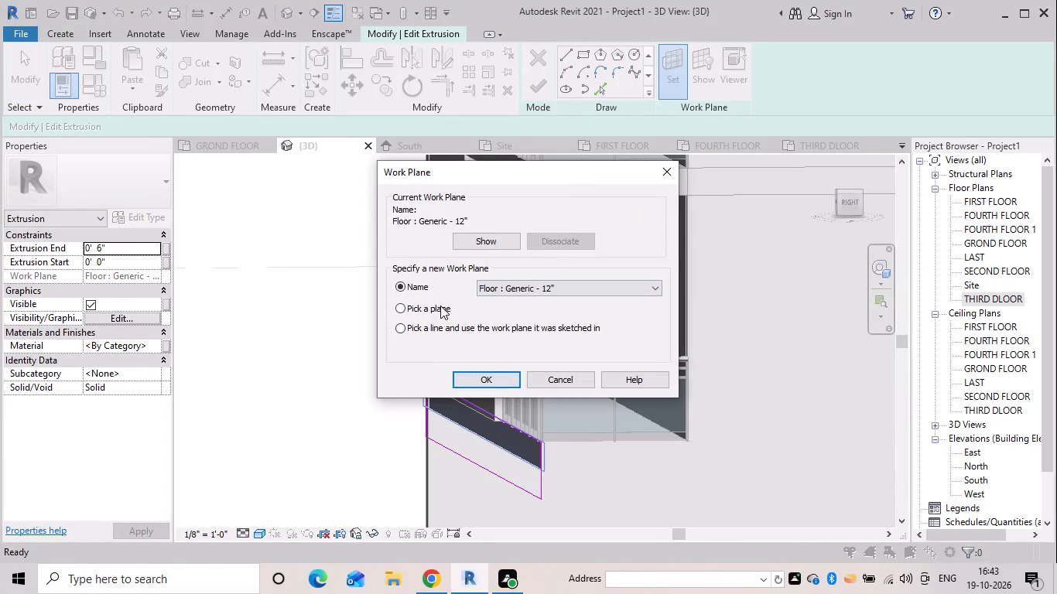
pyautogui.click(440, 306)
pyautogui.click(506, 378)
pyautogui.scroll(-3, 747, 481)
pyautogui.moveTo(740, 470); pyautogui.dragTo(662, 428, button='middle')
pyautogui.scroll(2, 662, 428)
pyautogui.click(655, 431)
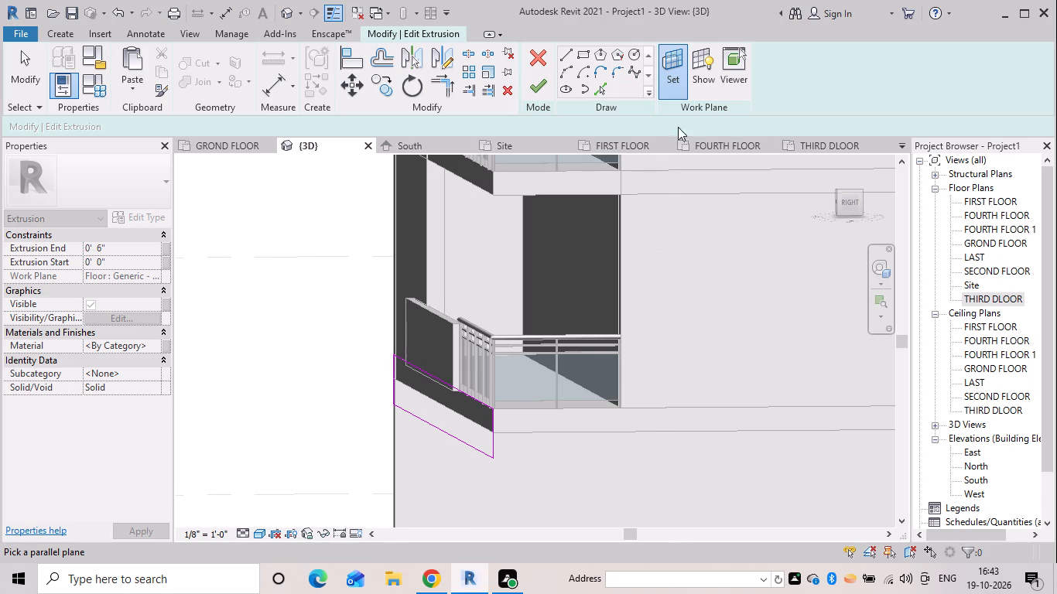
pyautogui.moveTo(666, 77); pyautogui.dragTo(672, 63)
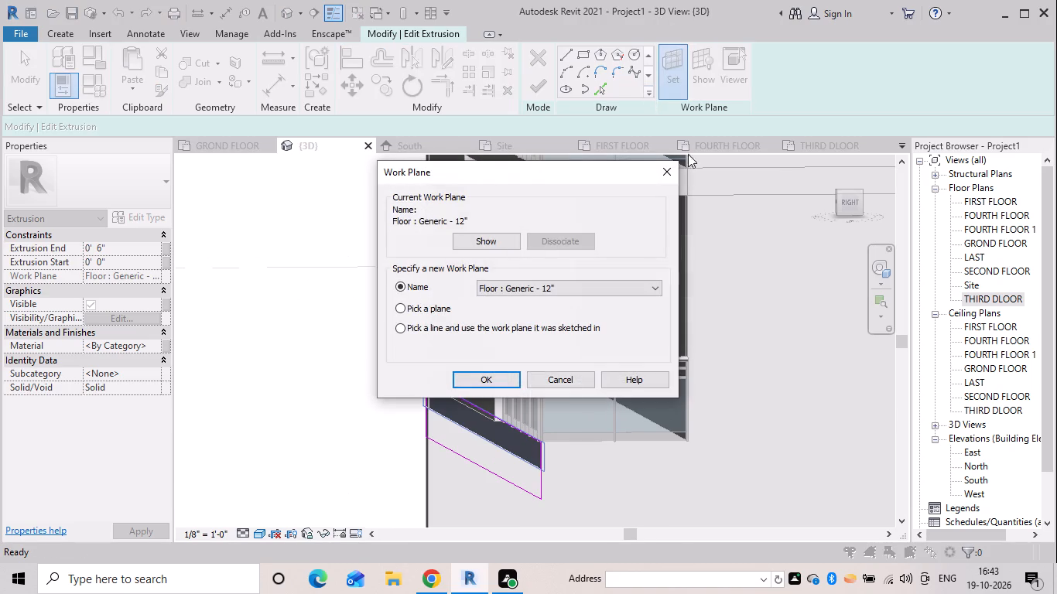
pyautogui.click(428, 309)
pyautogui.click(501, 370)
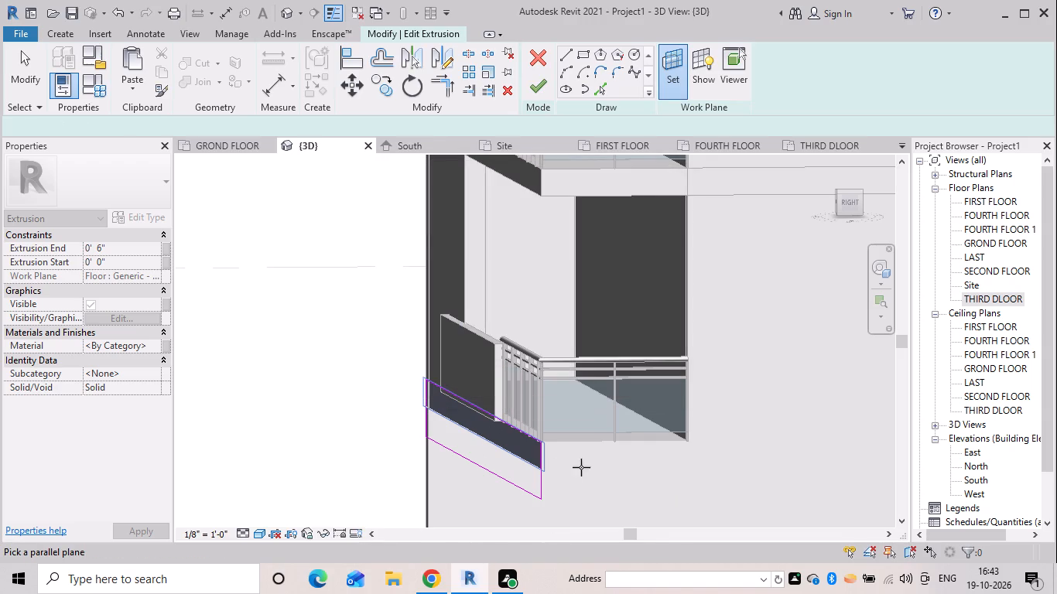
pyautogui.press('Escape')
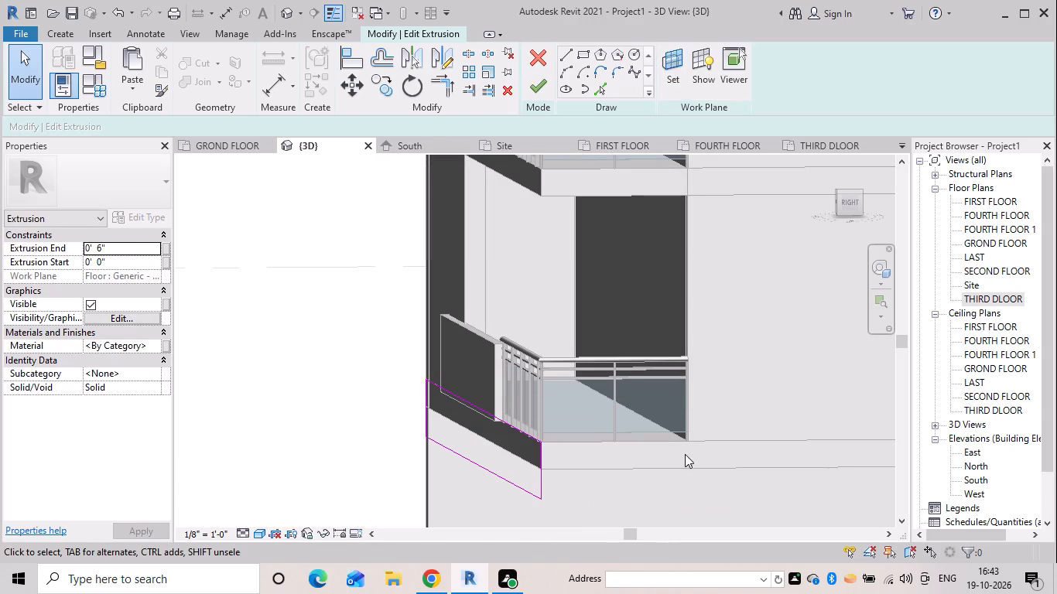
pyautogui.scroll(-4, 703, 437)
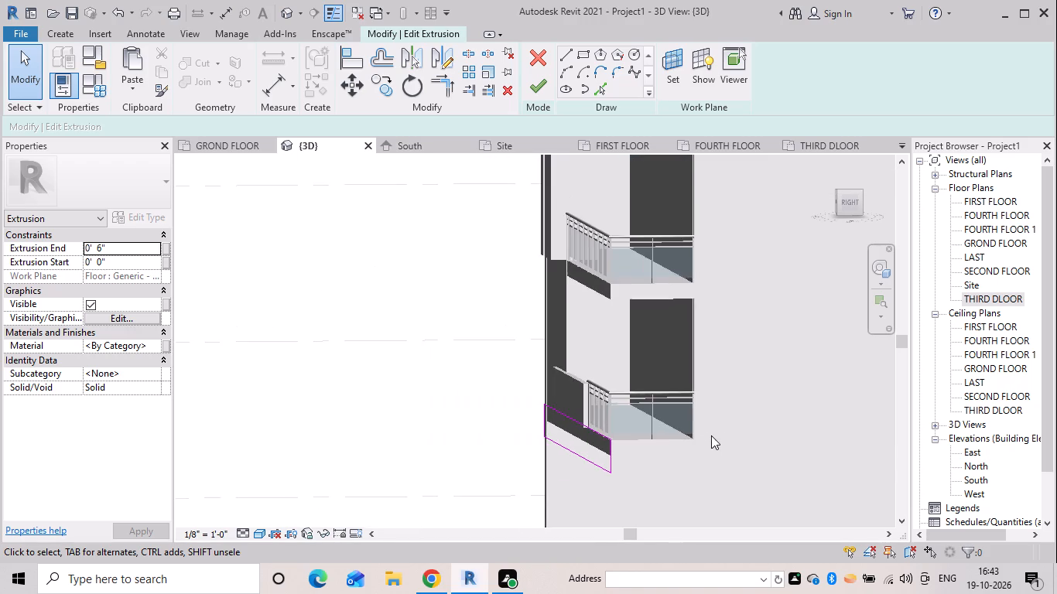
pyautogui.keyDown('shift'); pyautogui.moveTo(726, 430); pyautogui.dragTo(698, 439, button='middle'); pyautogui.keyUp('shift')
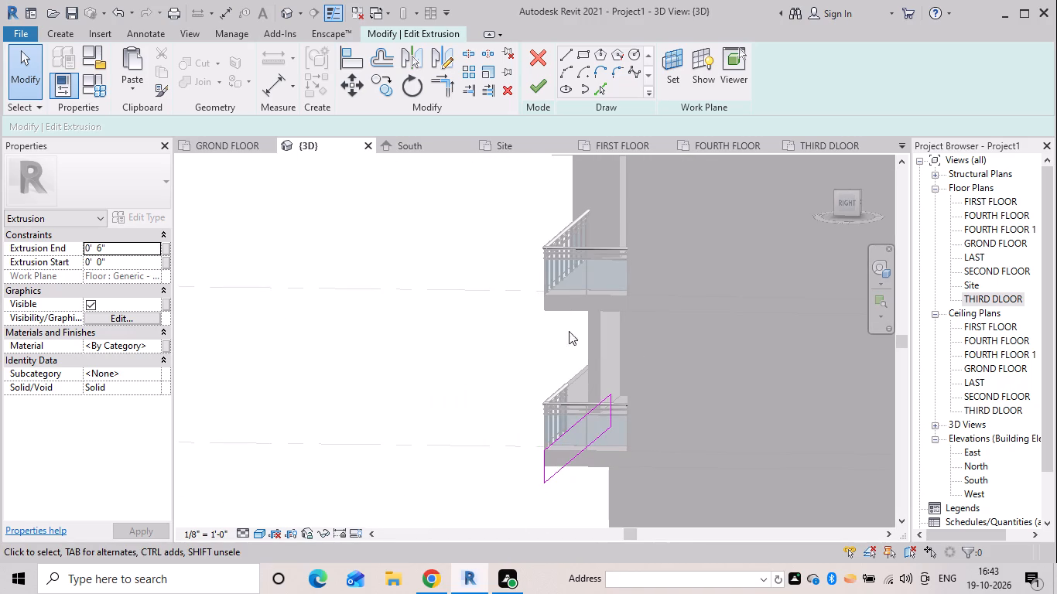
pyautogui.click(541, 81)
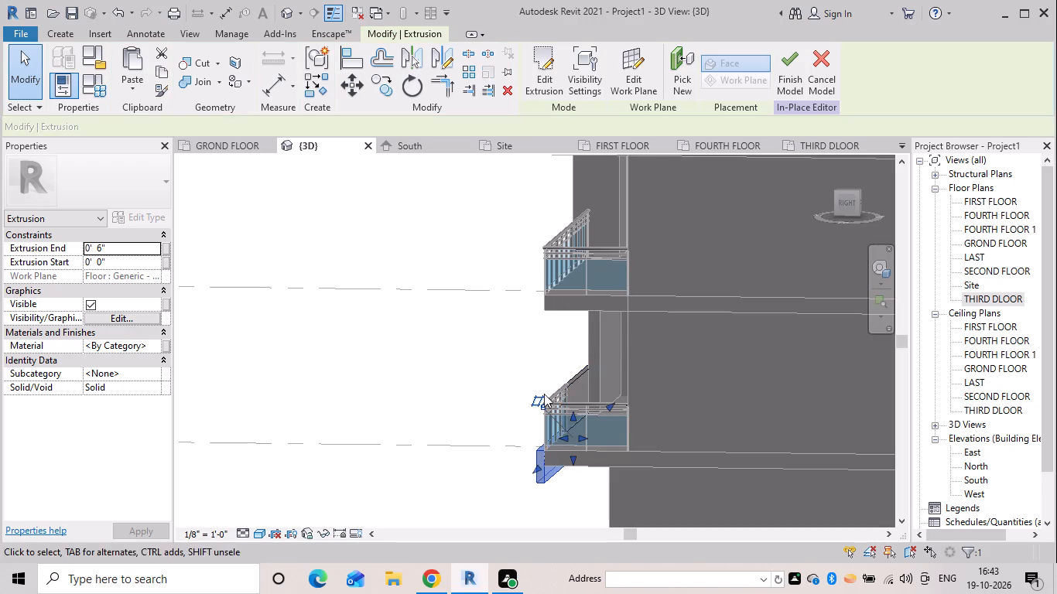
# Start a new extrusion in the in-place floor model, picking the first-floor slab's side face as its work plane.
pyautogui.scroll(-3, 388, 383)
pyautogui.keyDown('shift'); pyautogui.moveTo(376, 383); pyautogui.dragTo(405, 383, button='middle'); pyautogui.keyUp('shift')
pyautogui.moveTo(672, 454); pyautogui.dragTo(652, 440, button='middle')
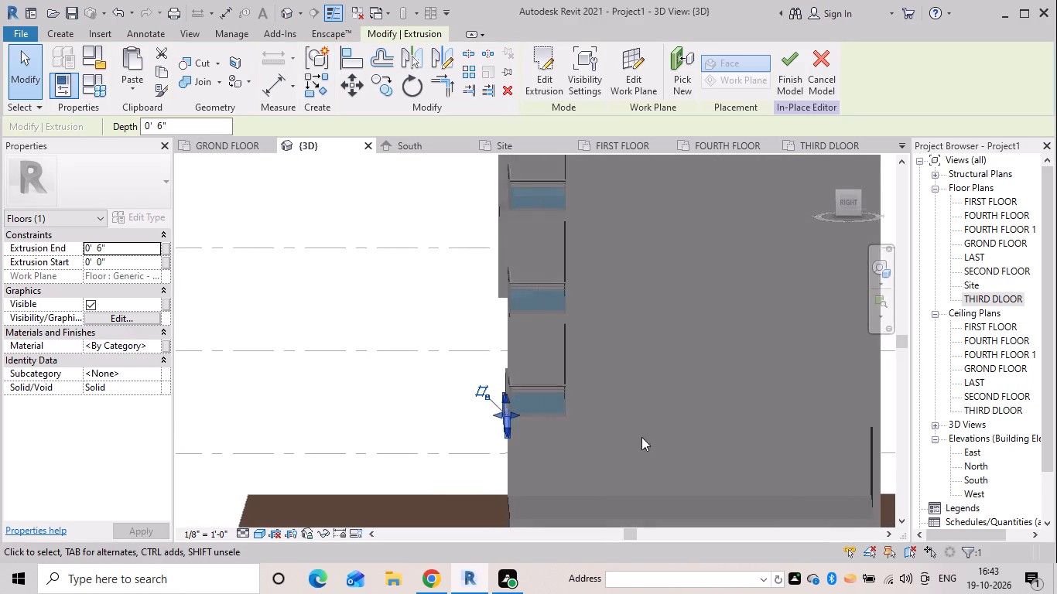
pyautogui.scroll(6, 635, 432)
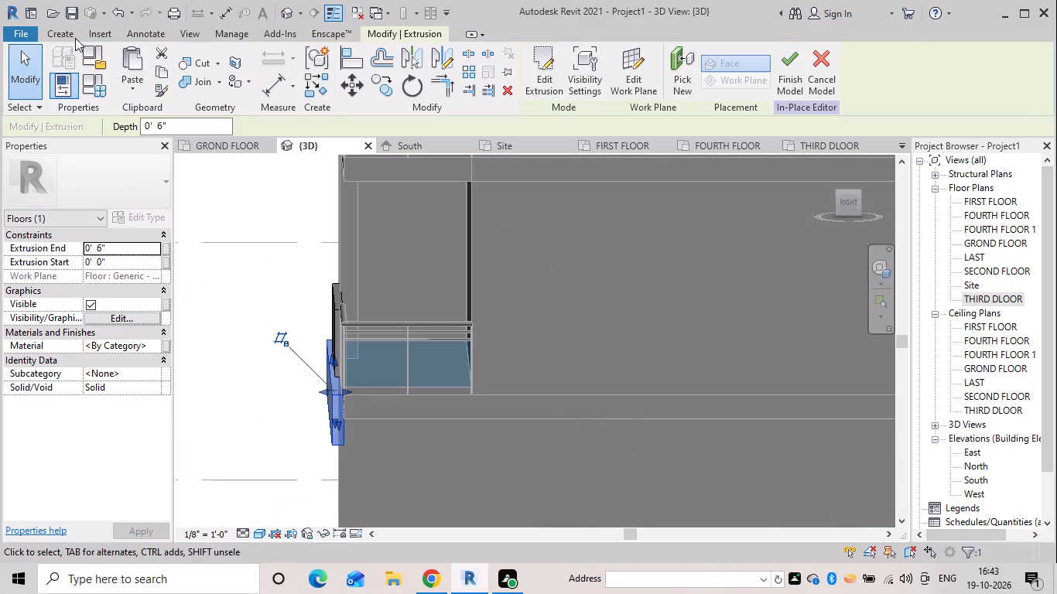
pyautogui.click(74, 36)
pyautogui.click(129, 85)
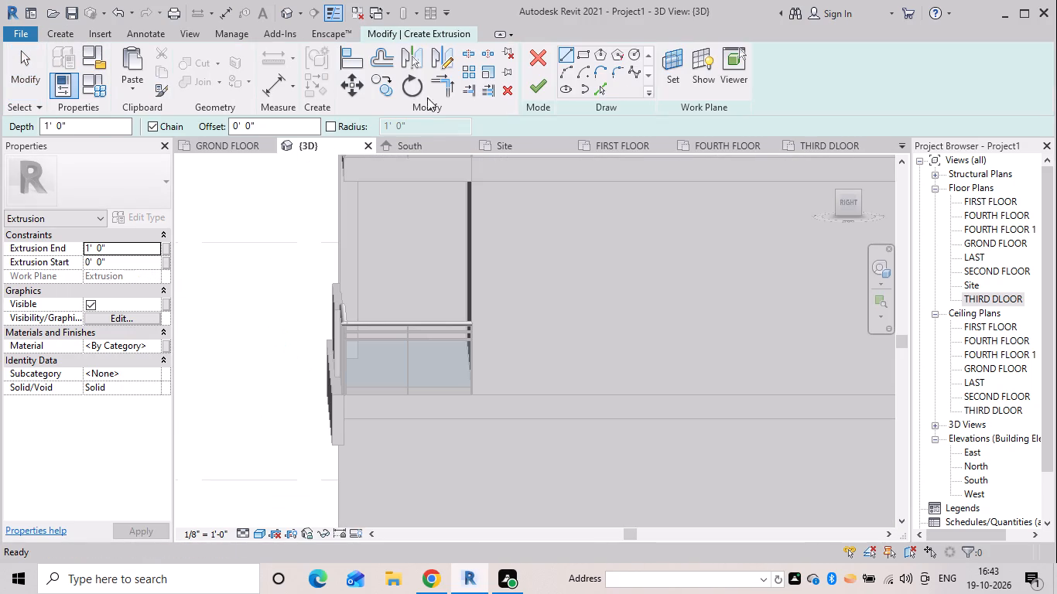
pyautogui.click(671, 63)
pyautogui.click(442, 308)
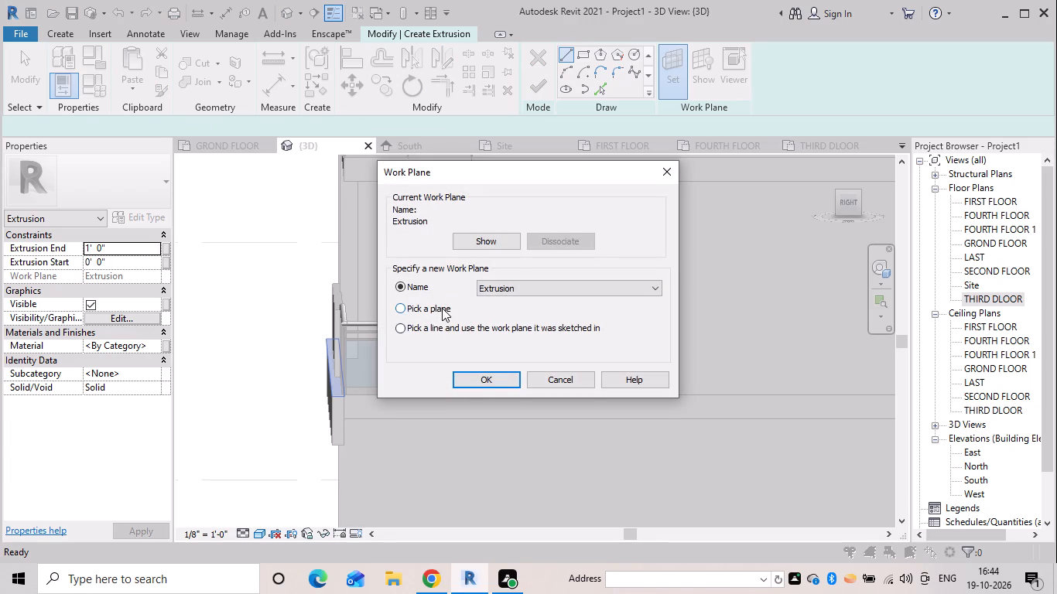
pyautogui.moveTo(480, 380); pyautogui.dragTo(483, 373)
pyautogui.click(489, 415)
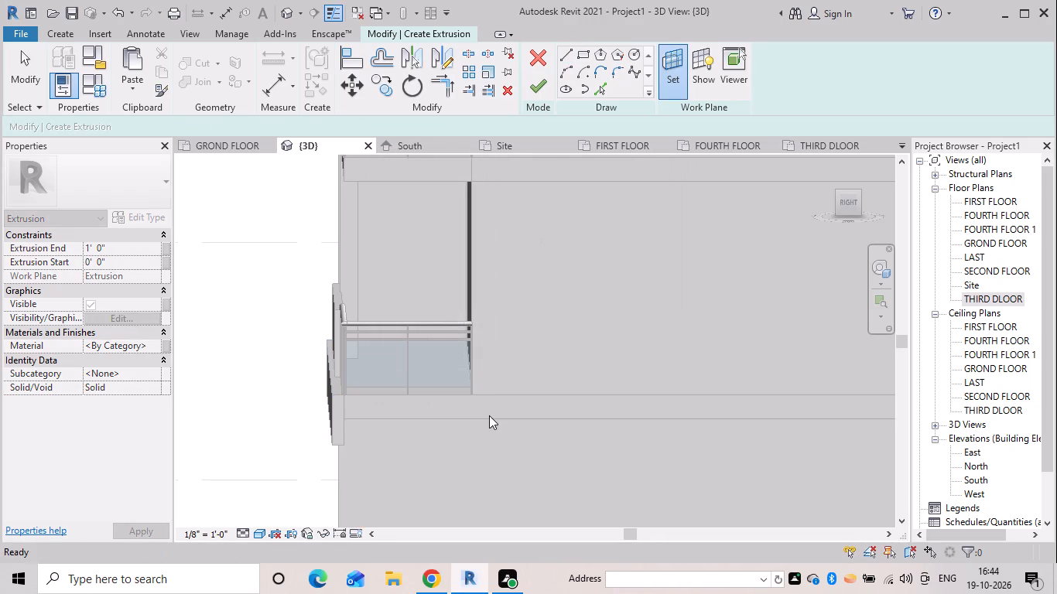
# Sketch a rectangle along the first-floor slab's side, from its rear top corner to the front slab edge's bottom corner, and complete the extrusion.
pyautogui.moveTo(581, 56); pyautogui.dragTo(574, 76)
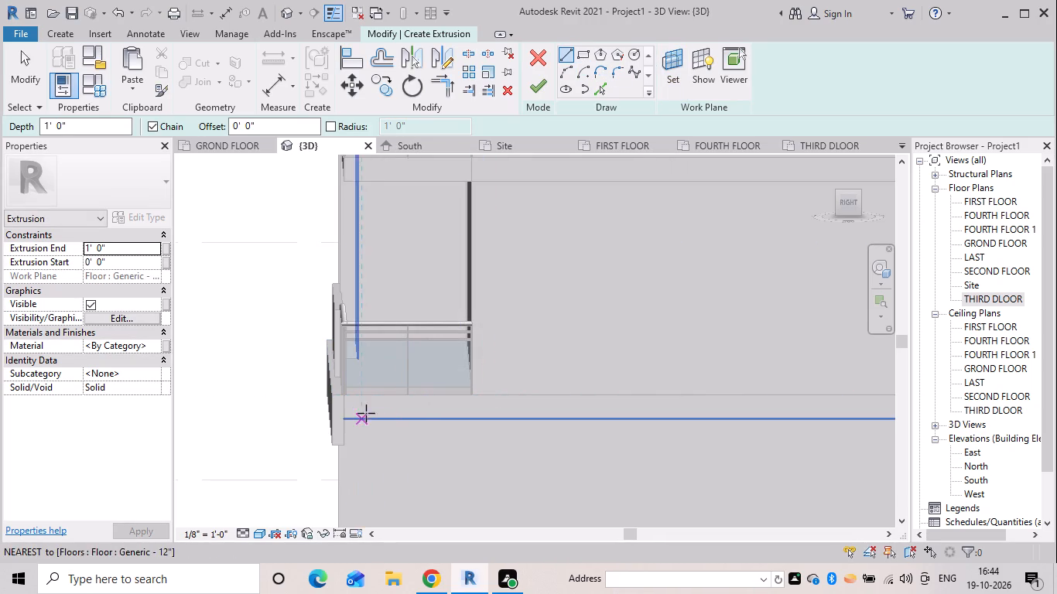
pyautogui.moveTo(330, 398); pyautogui.dragTo(339, 420)
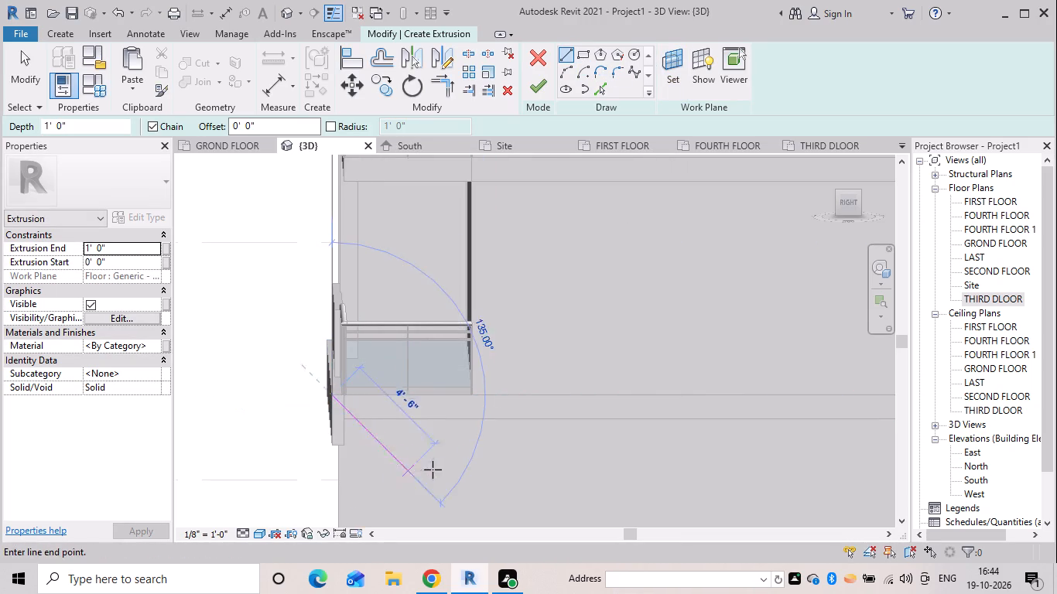
pyautogui.click(580, 54)
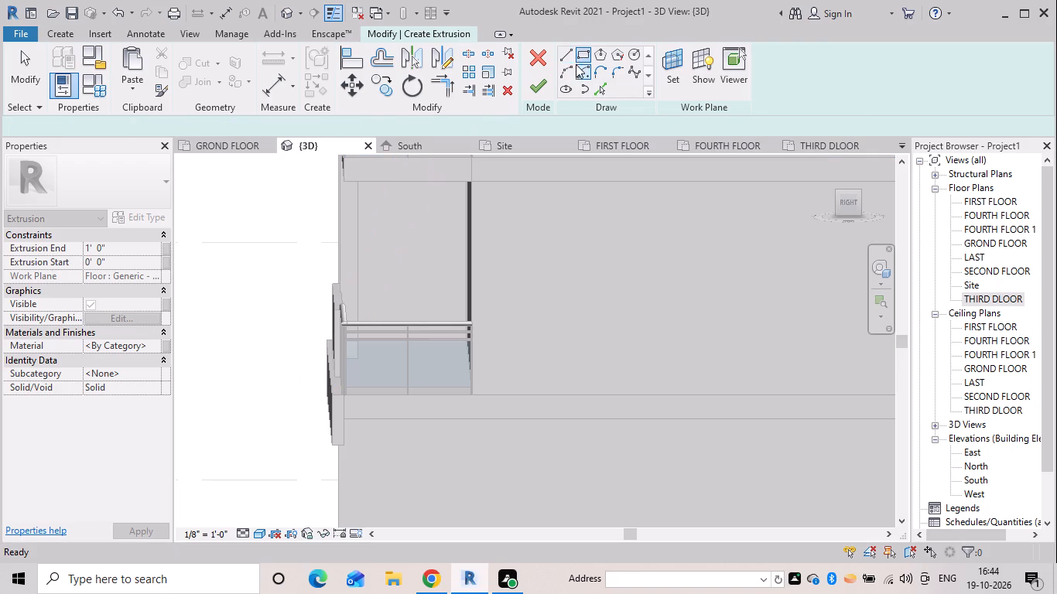
pyautogui.scroll(-3, 611, 439)
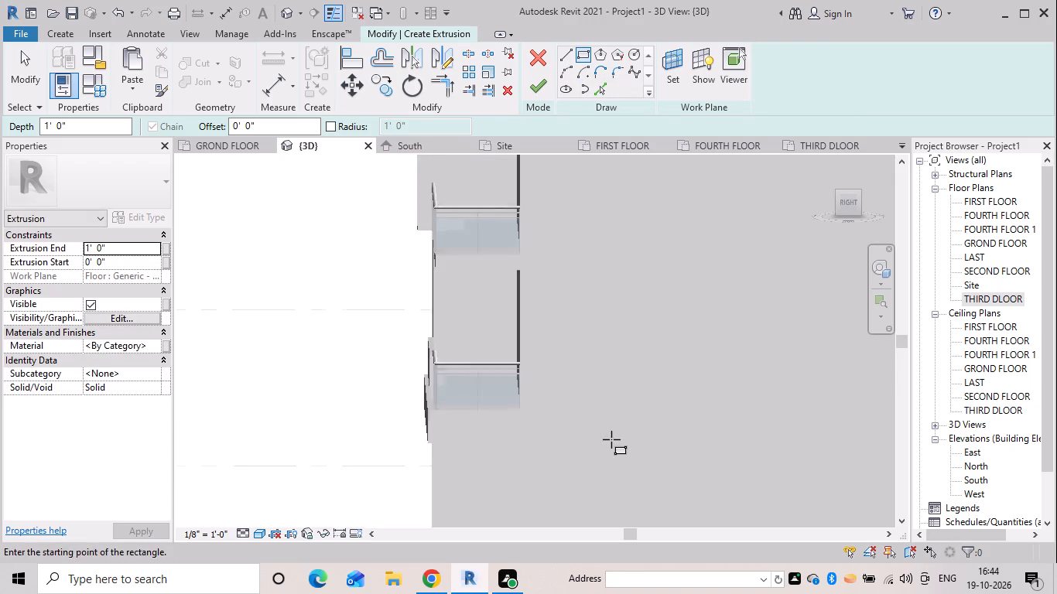
pyautogui.scroll(-1, 611, 439)
pyautogui.moveTo(611, 439); pyautogui.dragTo(118, 405, button='middle')
pyautogui.moveTo(460, 380); pyautogui.dragTo(447, 393)
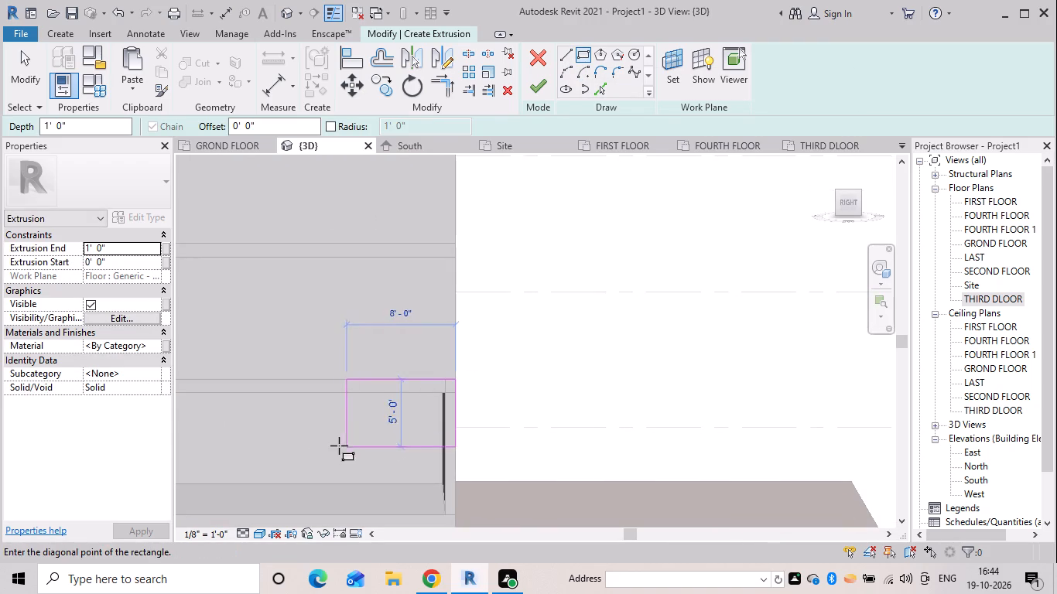
pyautogui.scroll(-3, 332, 428)
pyautogui.moveTo(335, 428); pyautogui.dragTo(702, 406, button='middle')
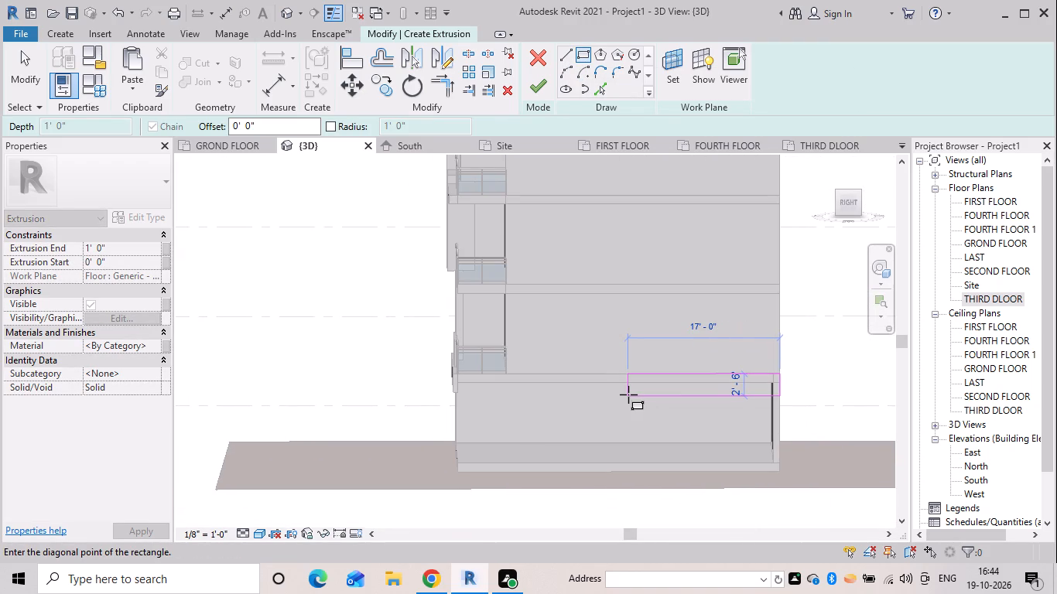
pyautogui.moveTo(474, 411); pyautogui.dragTo(676, 376, button='middle')
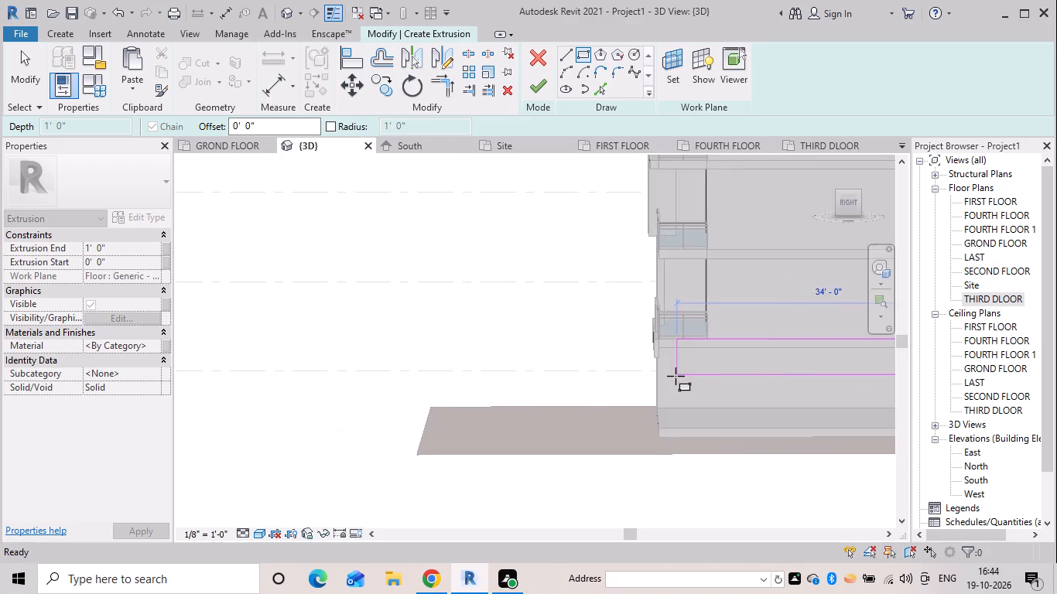
pyautogui.scroll(12, 672, 376)
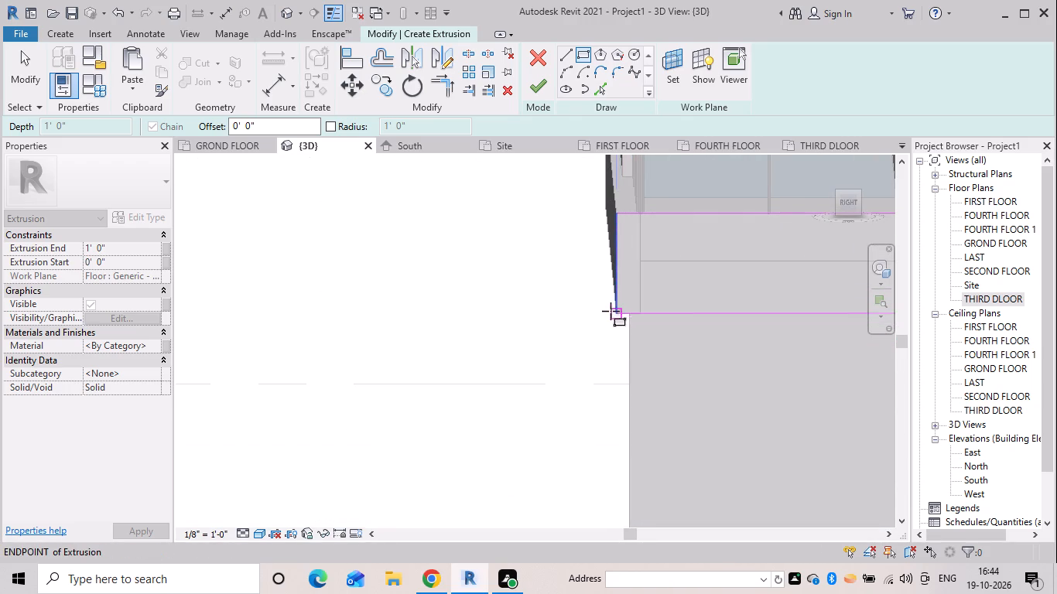
pyautogui.click(617, 312)
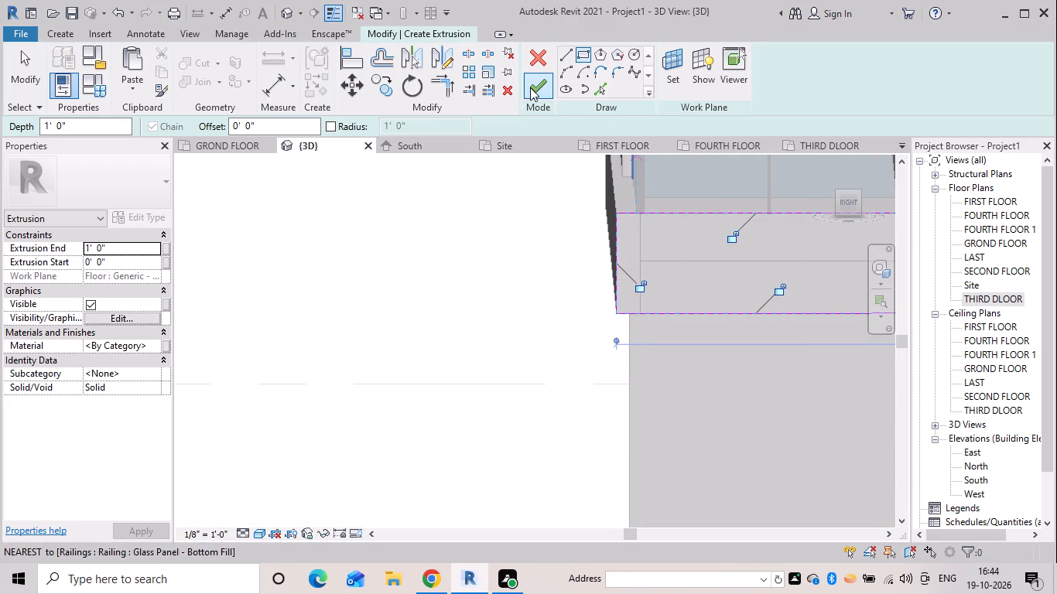
pyautogui.click(530, 87)
pyautogui.press('Escape')
# Set the extrusion end of the new side slab-edge extrusion to 6" to thin it at the building's corner.
pyautogui.scroll(-3, 551, 309)
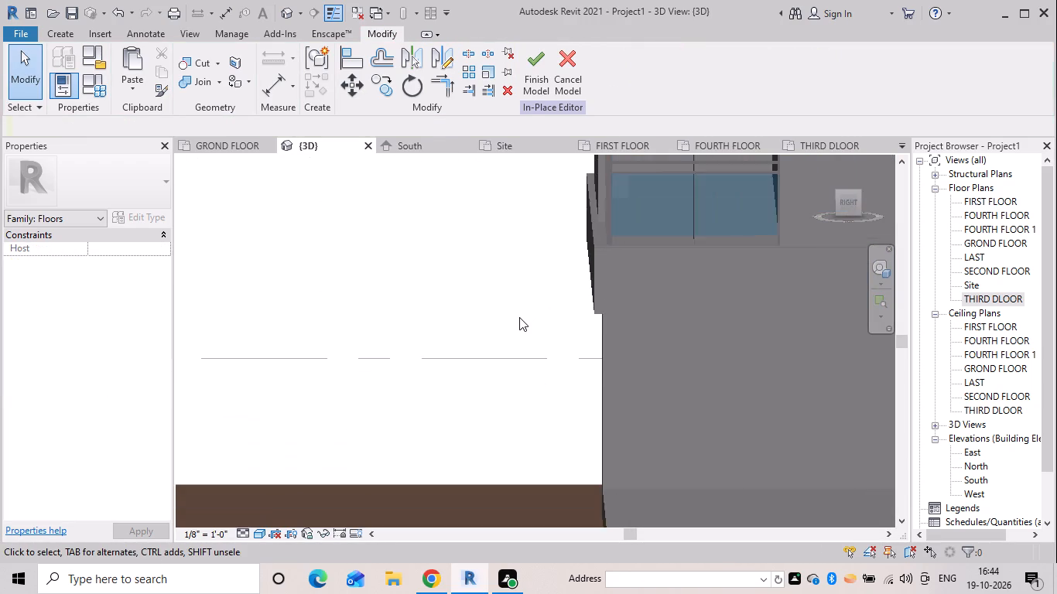
pyautogui.keyDown('shift'); pyautogui.moveTo(509, 319); pyautogui.dragTo(620, 340, button='middle'); pyautogui.keyUp('shift')
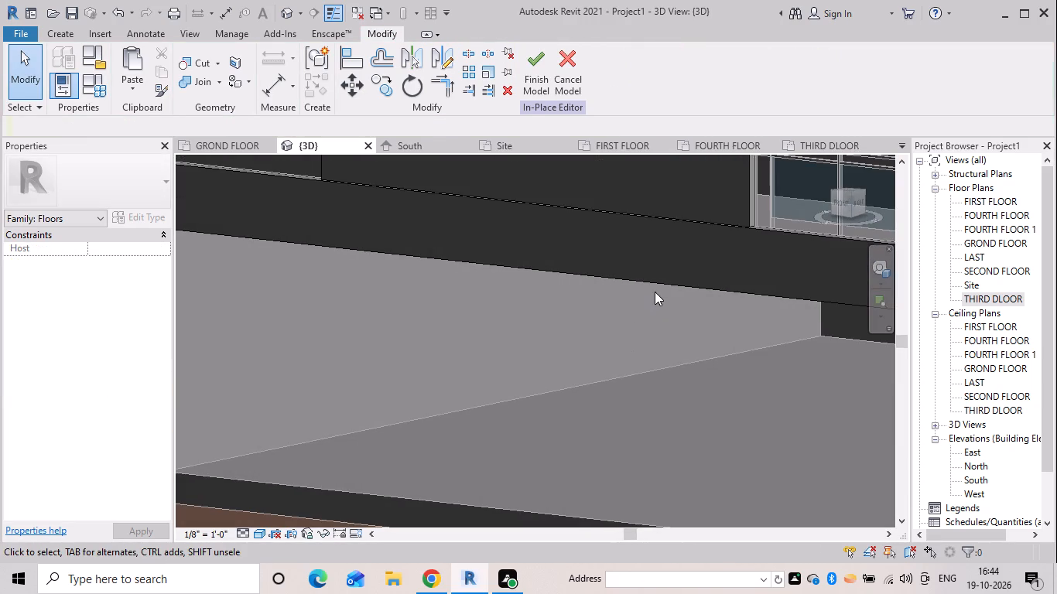
pyautogui.press('Escape')
pyautogui.click(655, 286)
pyautogui.press('Escape')
pyautogui.scroll(-4, 628, 315)
pyautogui.moveTo(622, 316); pyautogui.dragTo(378, 315, button='middle')
pyautogui.click(638, 315)
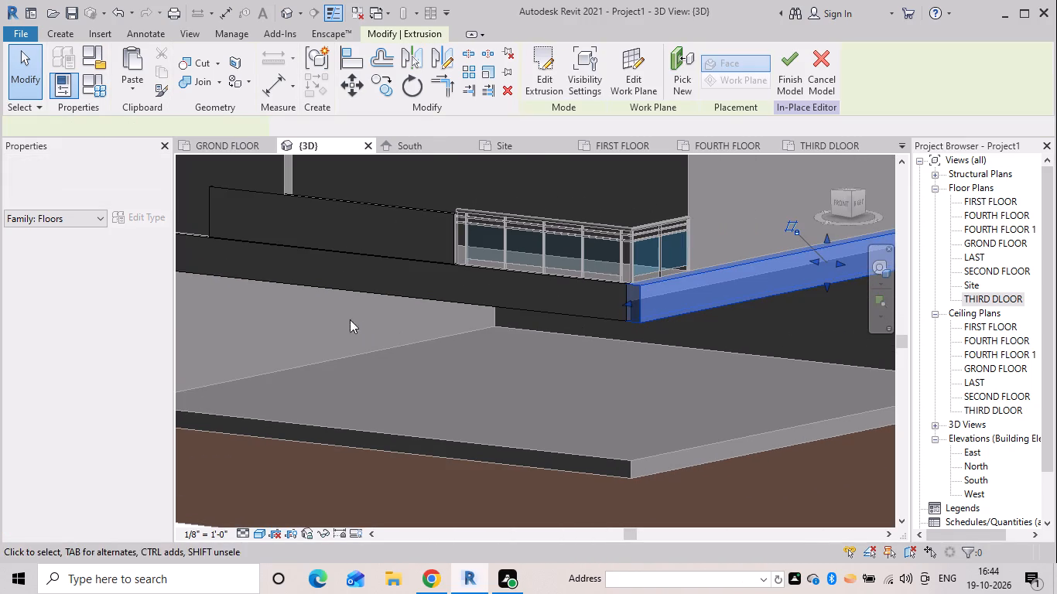
pyautogui.click(125, 251)
pyautogui.press('BackSpace')
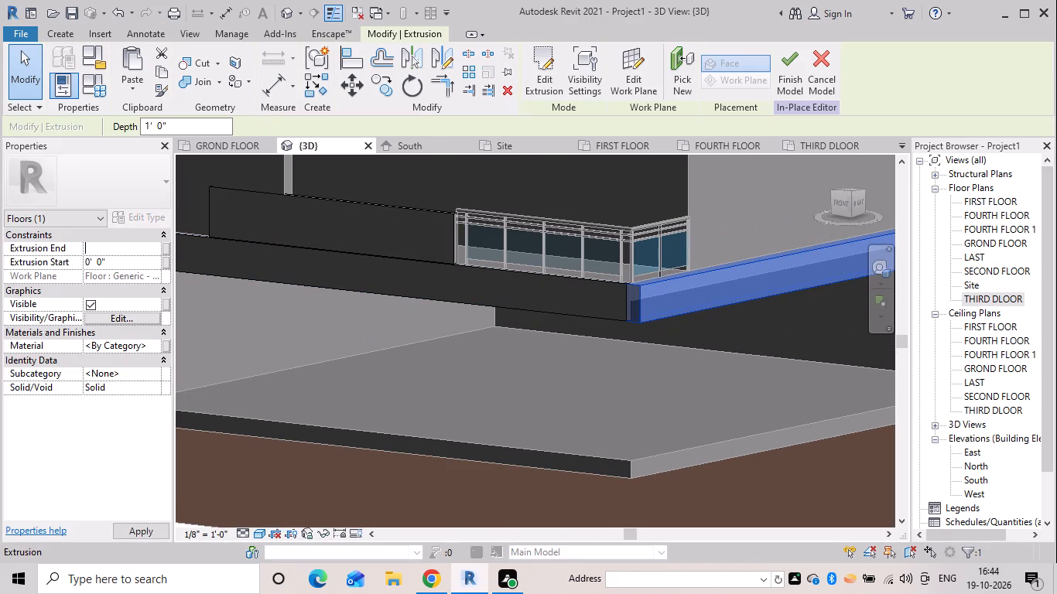
pyautogui.write('6"')
pyautogui.press('Return')
pyautogui.click(538, 375)
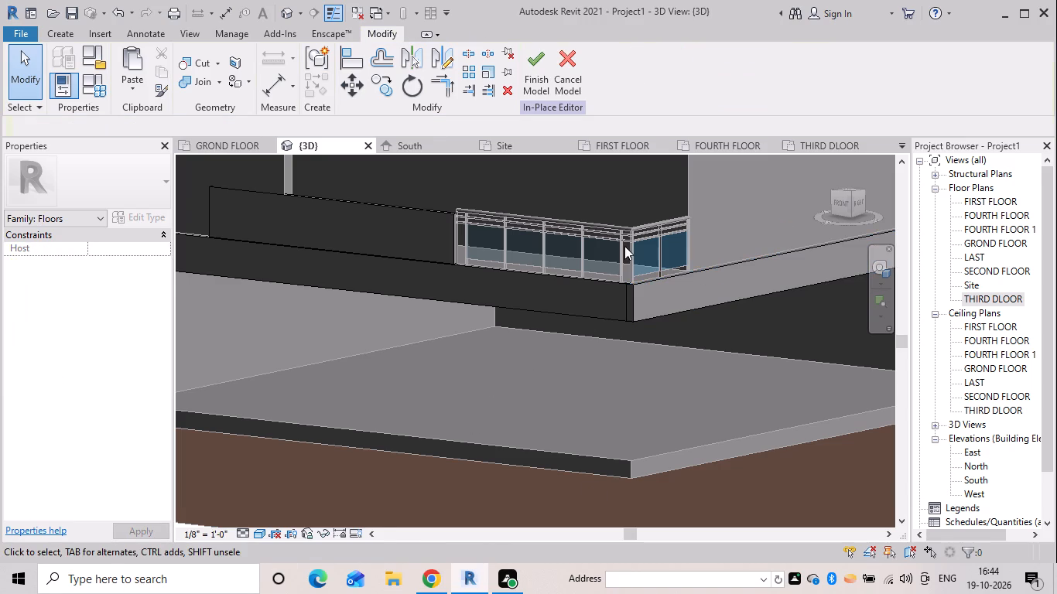
# Finish the in-place floor model containing the front and side slab-edge extrusions.
pyautogui.scroll(-3, 562, 356)
pyautogui.keyDown('shift'); pyautogui.moveTo(490, 352); pyautogui.dragTo(573, 353, button='middle'); pyautogui.keyUp('shift')
pyautogui.scroll(-2, 573, 353)
pyautogui.moveTo(567, 352); pyautogui.dragTo(552, 329, button='middle')
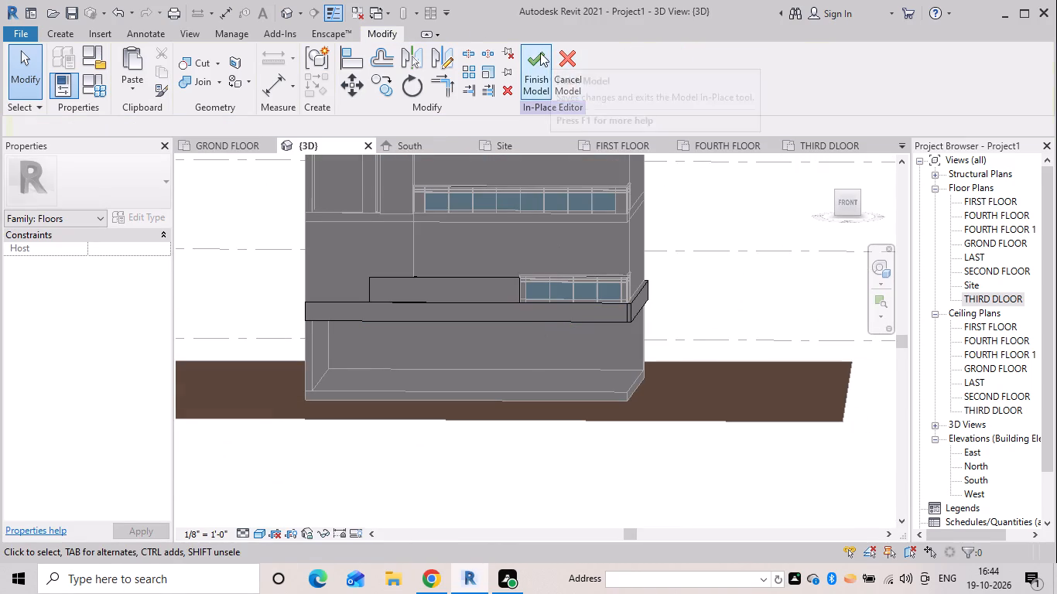
pyautogui.moveTo(539, 53); pyautogui.dragTo(539, 66)
# Examine the first-floor corner where the front and side slab-edge extrusions meet below the glass railing.
pyautogui.scroll(10, 625, 299)
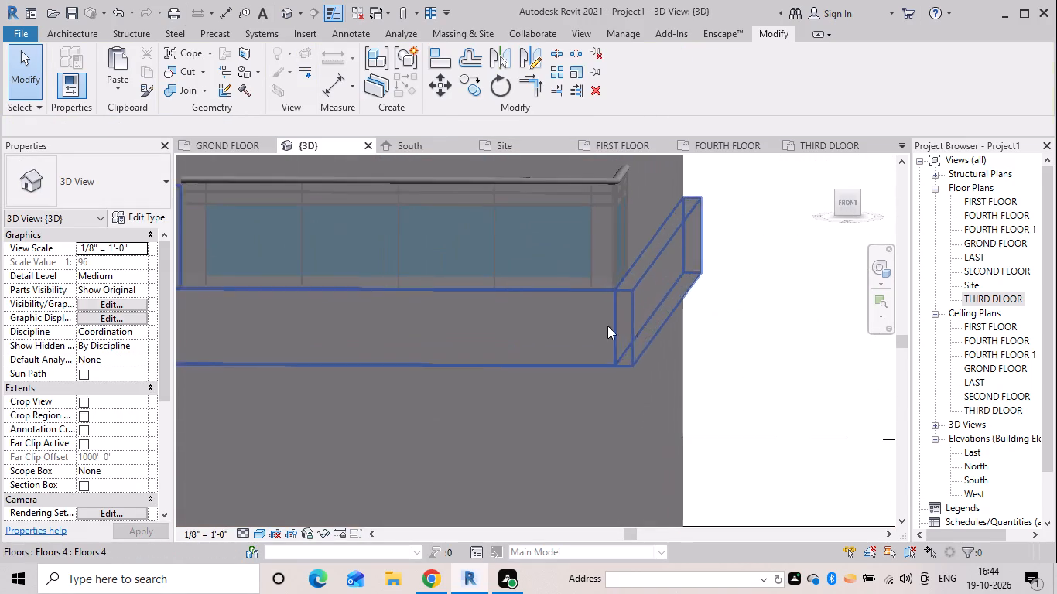
pyautogui.click(618, 324)
pyautogui.press('Escape')
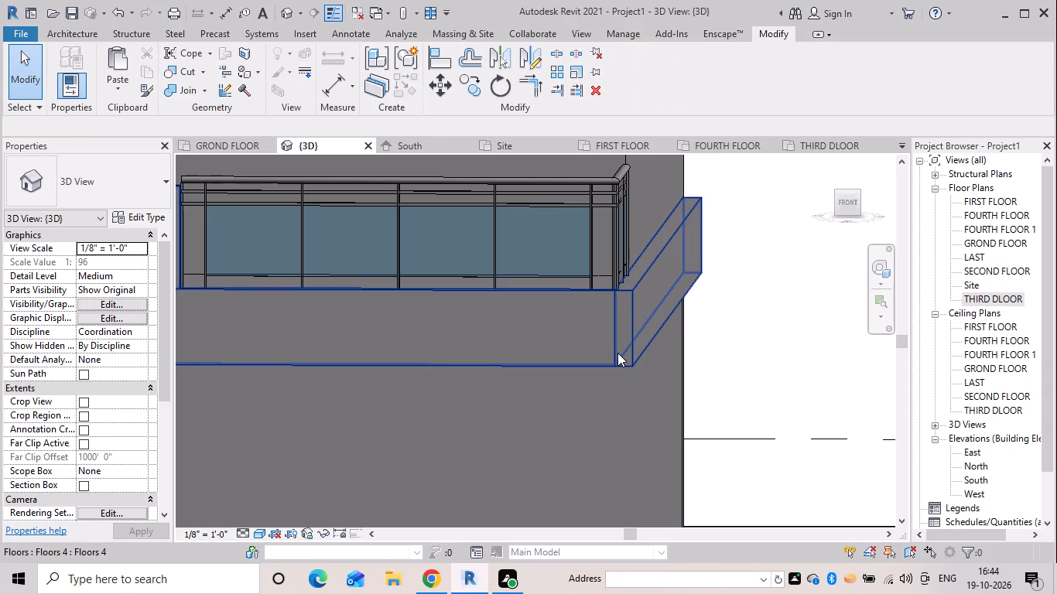
pyautogui.press('Escape')
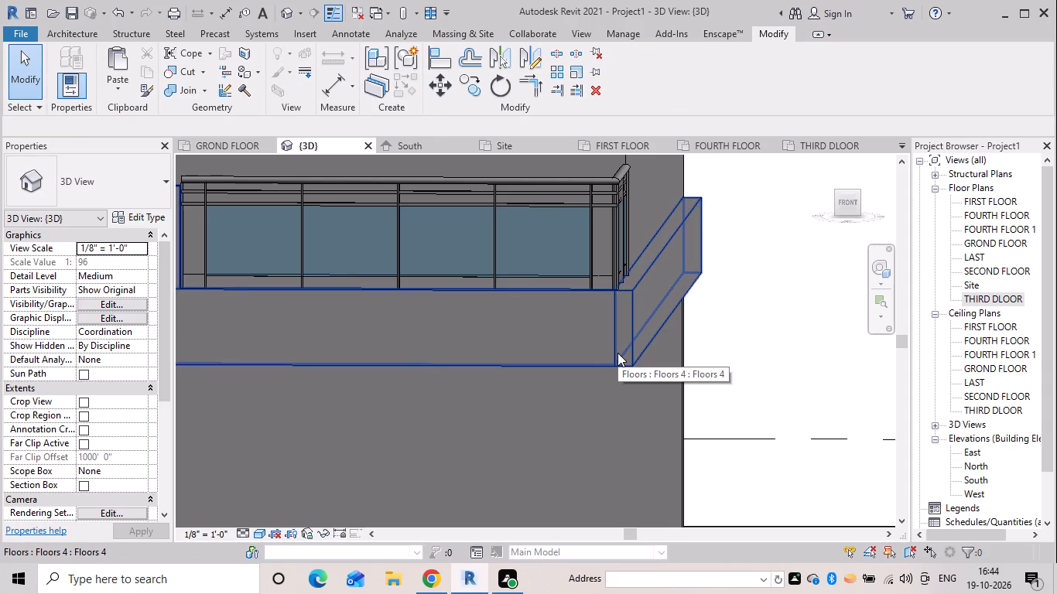
pyautogui.click(617, 350)
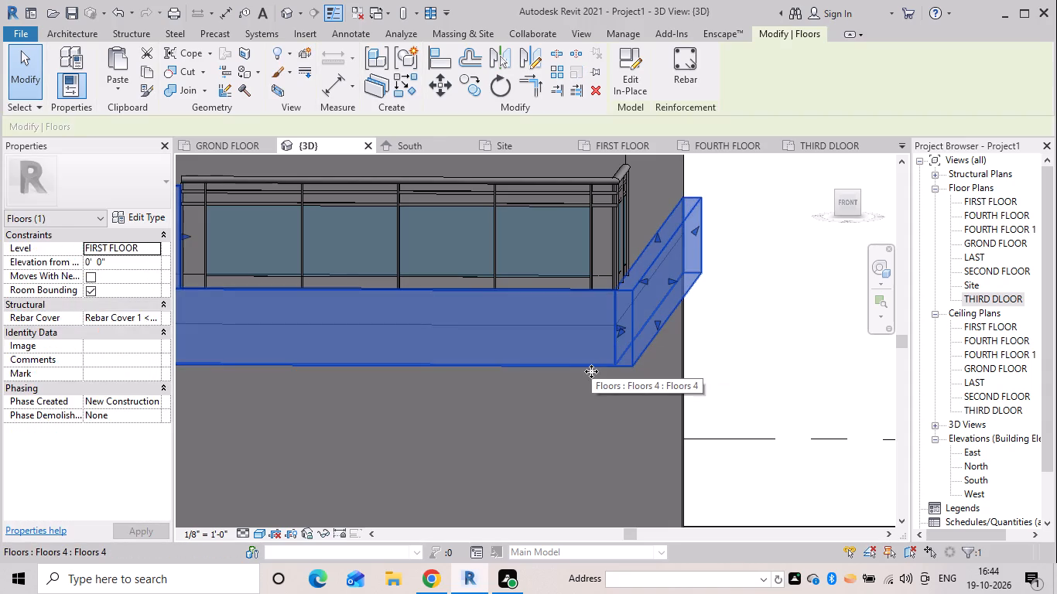
pyautogui.press('Escape')
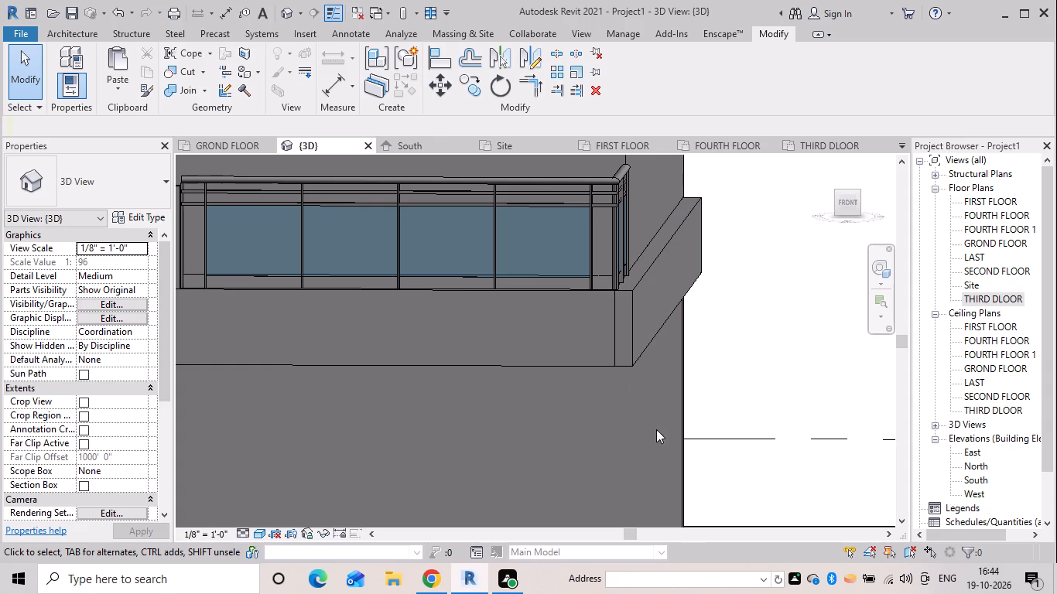
# Examine the first-floor side slab edge along its length, from the front corner to the rear end of the building.
pyautogui.scroll(-5, 656, 406)
pyautogui.keyDown('shift'); pyautogui.moveTo(662, 405); pyautogui.dragTo(539, 417, button='middle'); pyautogui.keyUp('shift')
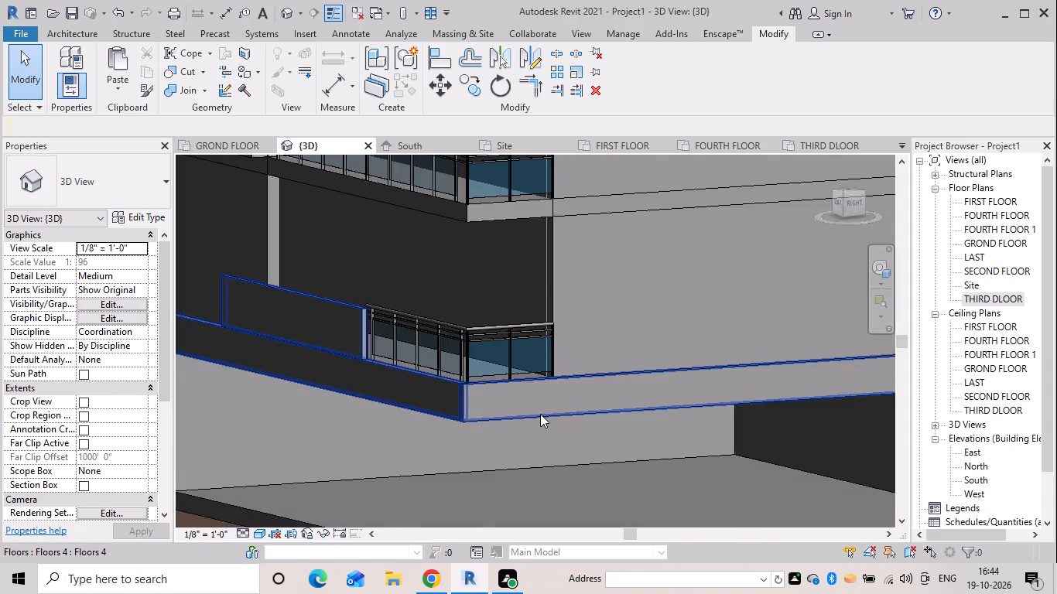
pyautogui.scroll(-5, 540, 414)
pyautogui.moveTo(538, 412); pyautogui.dragTo(443, 290, button='middle')
pyautogui.keyDown('shift'); pyautogui.moveTo(624, 294); pyautogui.dragTo(533, 296, button='middle'); pyautogui.keyUp('shift')
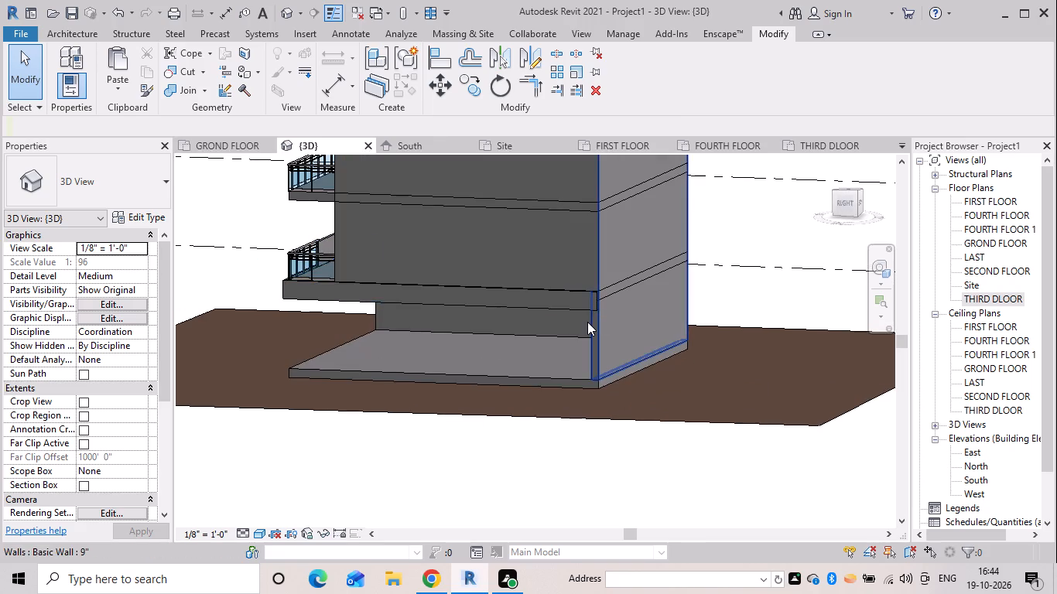
pyautogui.scroll(6, 587, 316)
pyautogui.keyDown('shift'); pyautogui.moveTo(608, 316); pyautogui.dragTo(623, 306, button='middle'); pyautogui.keyUp('shift')
pyautogui.scroll(-5, 620, 320)
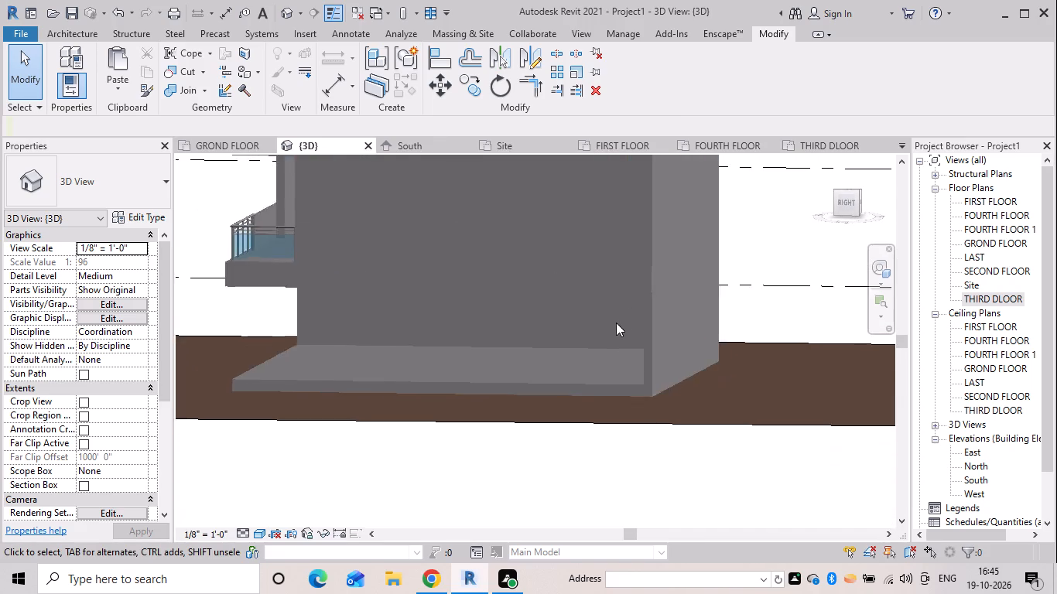
pyautogui.keyDown('shift'); pyautogui.moveTo(607, 323); pyautogui.dragTo(623, 312, button='middle'); pyautogui.keyUp('shift')
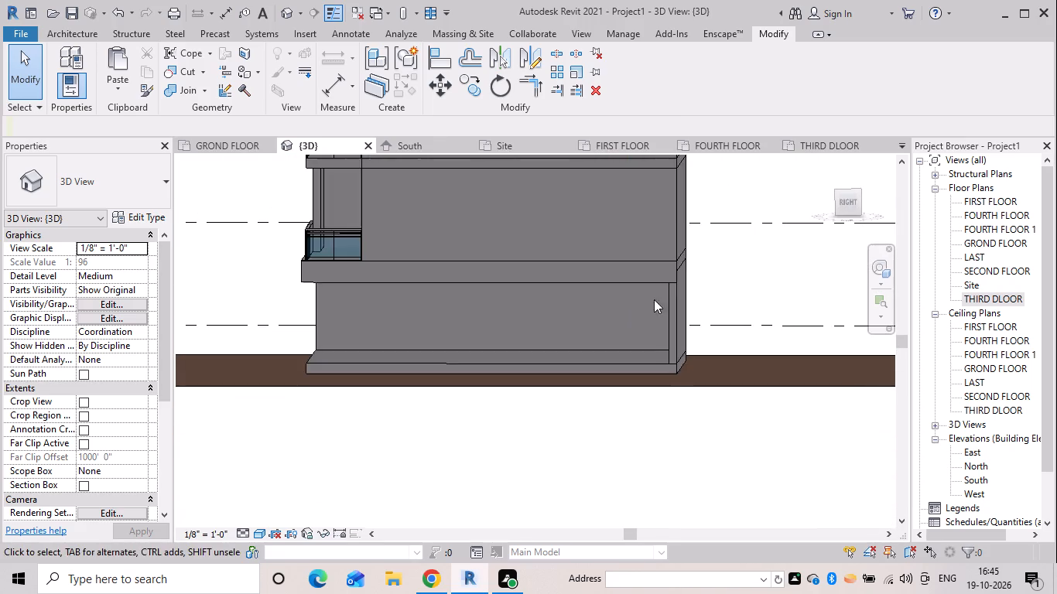
pyautogui.scroll(10, 666, 291)
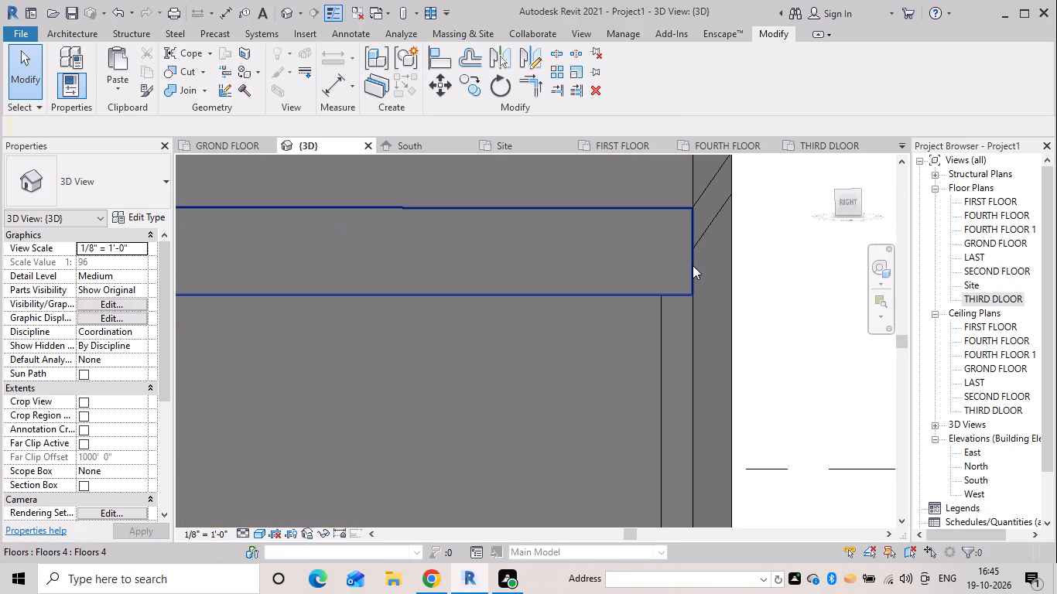
pyautogui.scroll(-13, 620, 337)
pyautogui.keyDown('shift'); pyautogui.moveTo(436, 358); pyautogui.dragTo(546, 357, button='middle'); pyautogui.keyUp('shift')
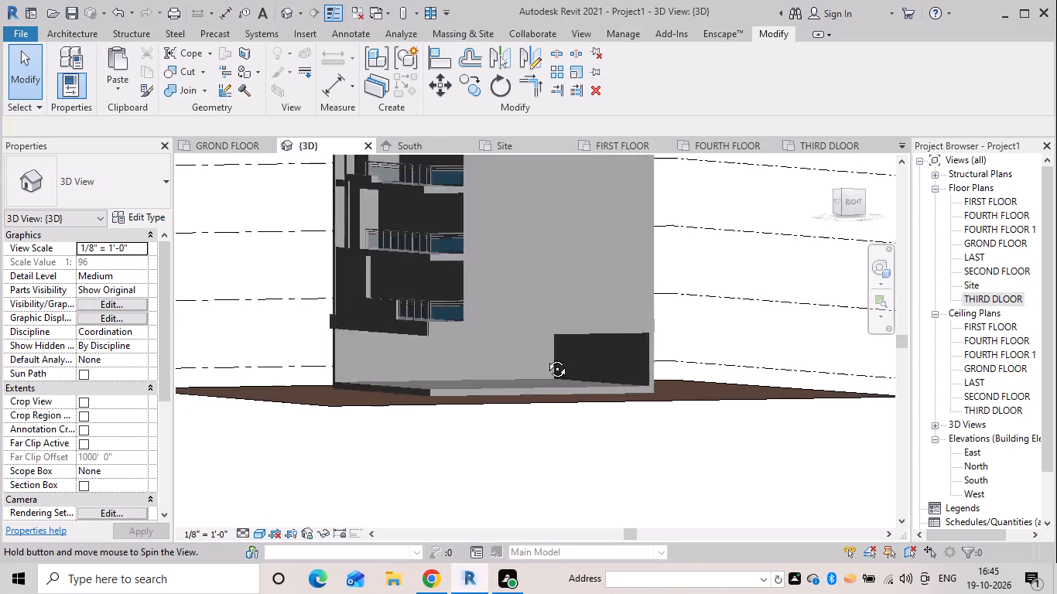
pyautogui.keyDown('shift'); pyautogui.moveTo(546, 357); pyautogui.dragTo(598, 357, button='middle'); pyautogui.keyUp('shift')
pyautogui.scroll(5, 508, 323)
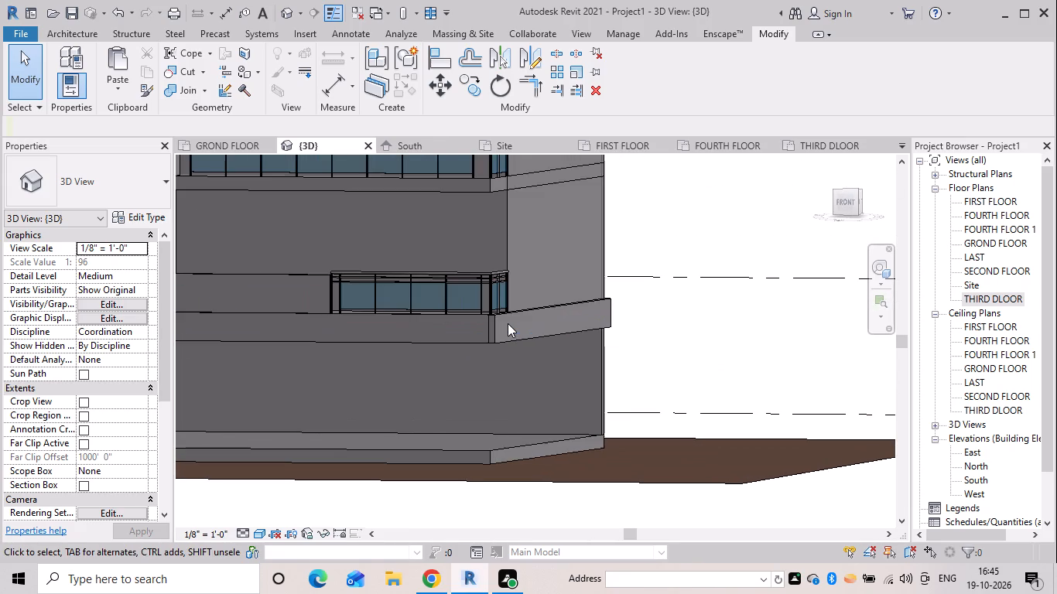
# Check which elements make up the first-floor slab edge and the side wall at the front corner.
pyautogui.click(498, 329)
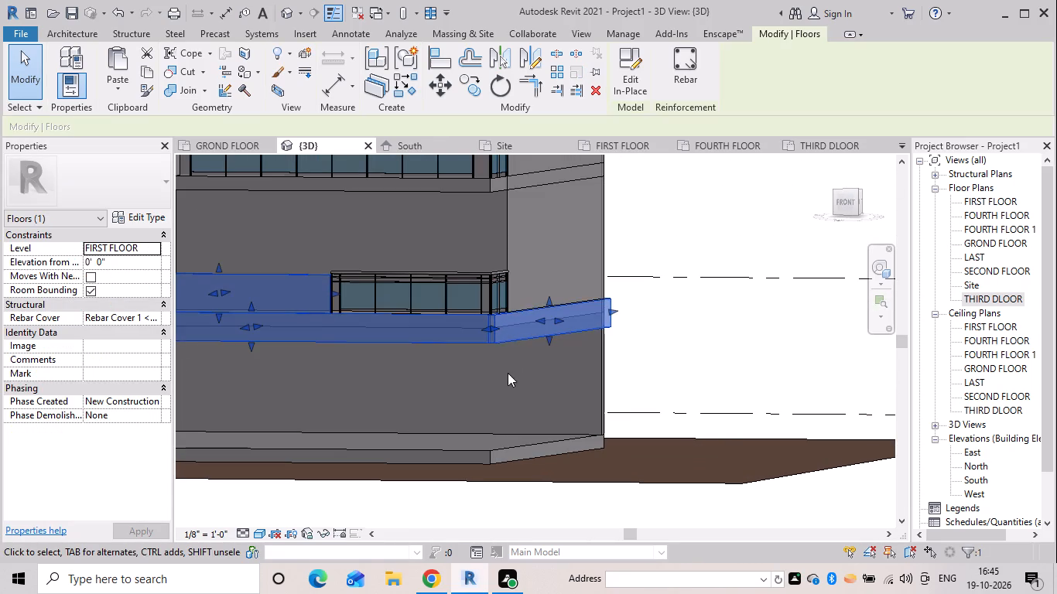
pyautogui.scroll(-6, 508, 377)
pyautogui.keyDown('shift'); pyautogui.moveTo(459, 380); pyautogui.dragTo(471, 456, button='middle'); pyautogui.keyUp('shift')
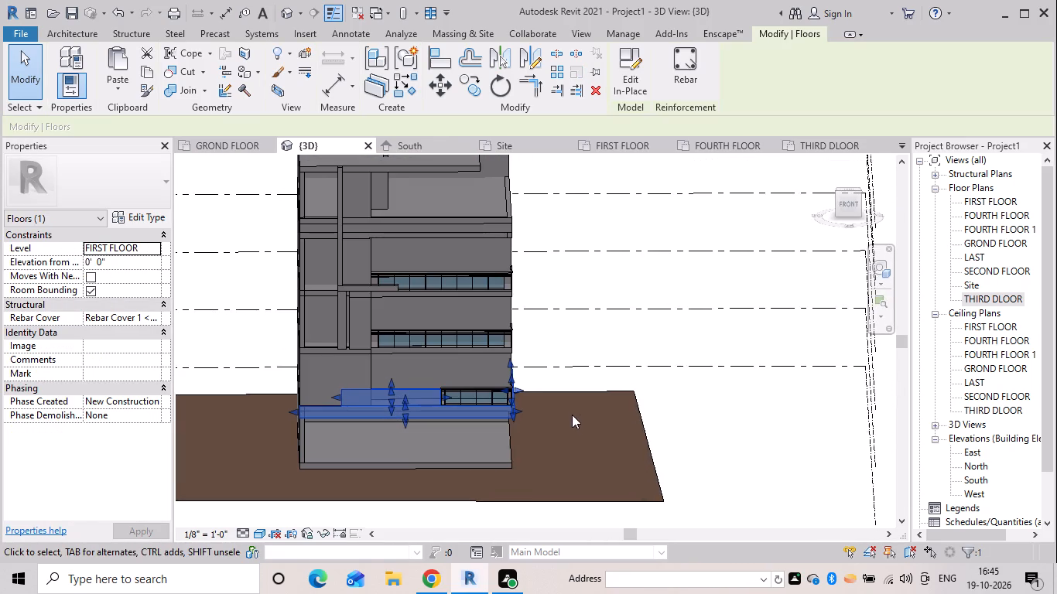
pyautogui.keyDown('shift'); pyautogui.moveTo(572, 415); pyautogui.dragTo(511, 459, button='middle'); pyautogui.keyUp('shift')
pyautogui.scroll(5, 453, 419)
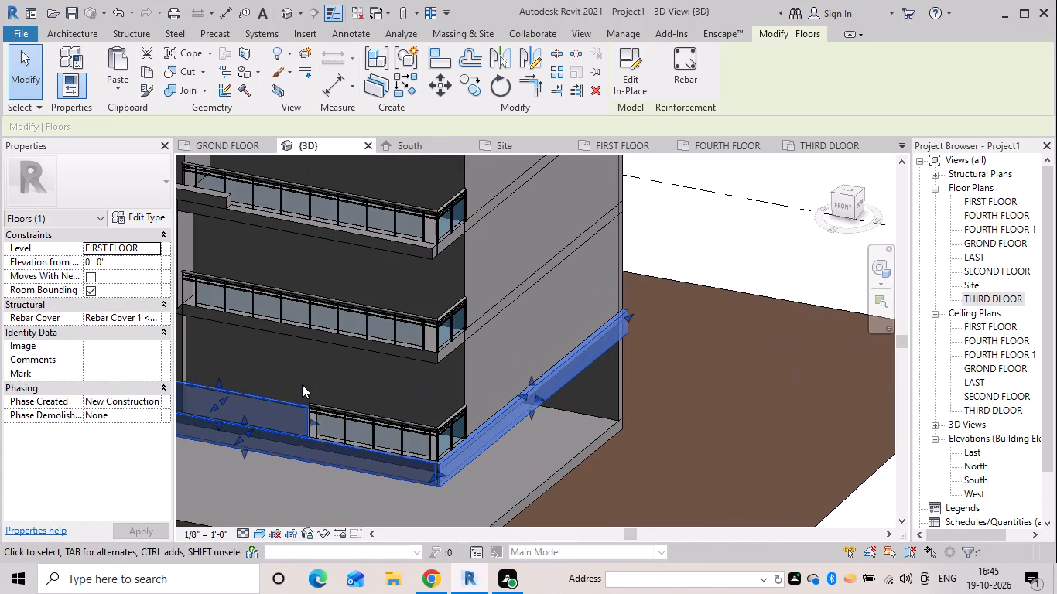
pyautogui.click(302, 384)
pyautogui.click(347, 371)
pyautogui.click(306, 415)
pyautogui.click(347, 371)
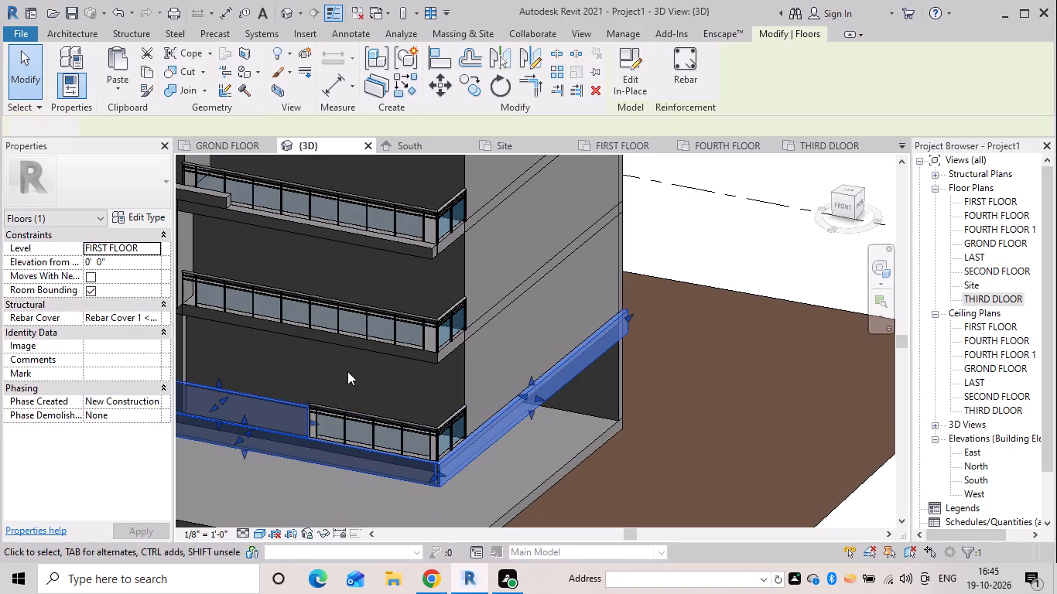
pyautogui.click(433, 473)
pyautogui.click(425, 397)
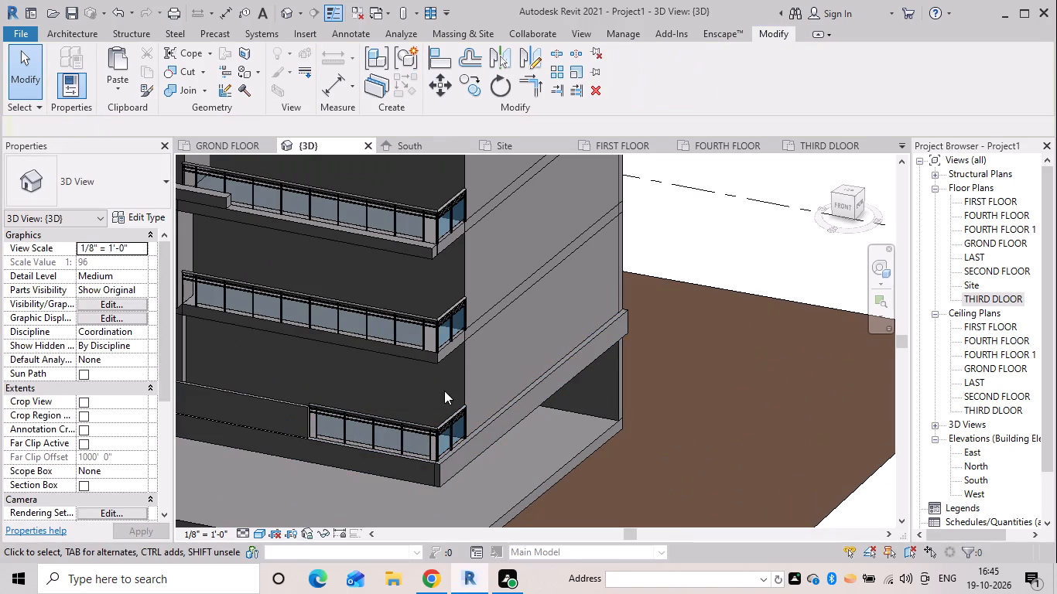
pyautogui.click(465, 394)
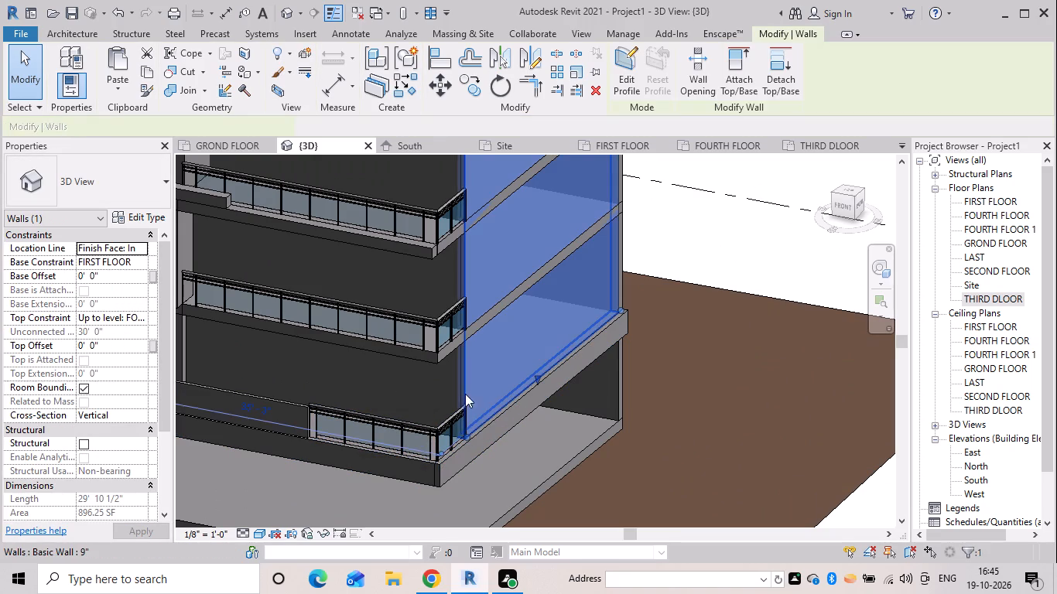
pyautogui.click(415, 384)
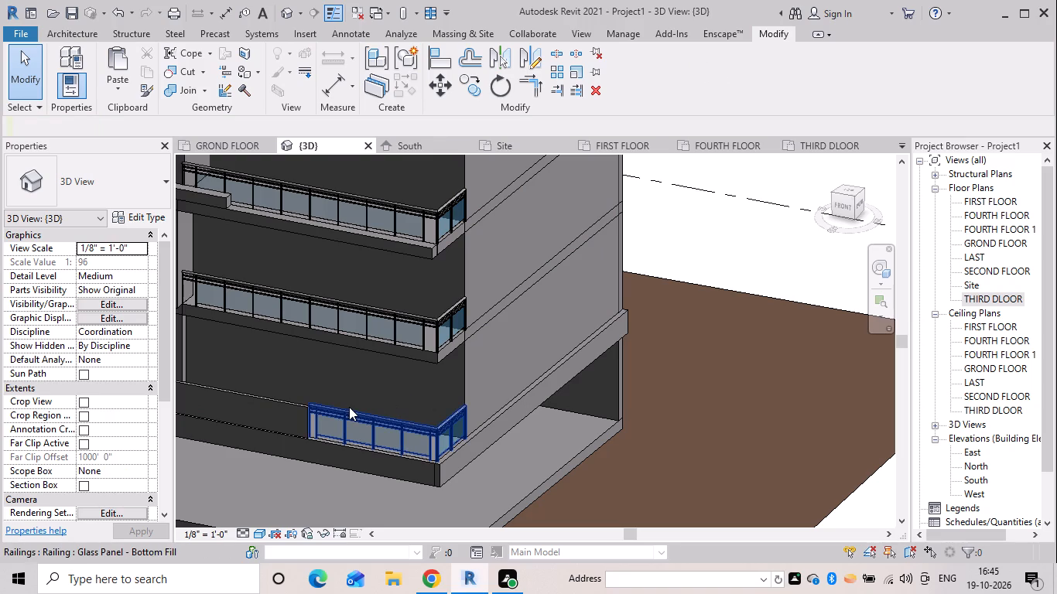
pyautogui.click(434, 479)
pyautogui.click(479, 483)
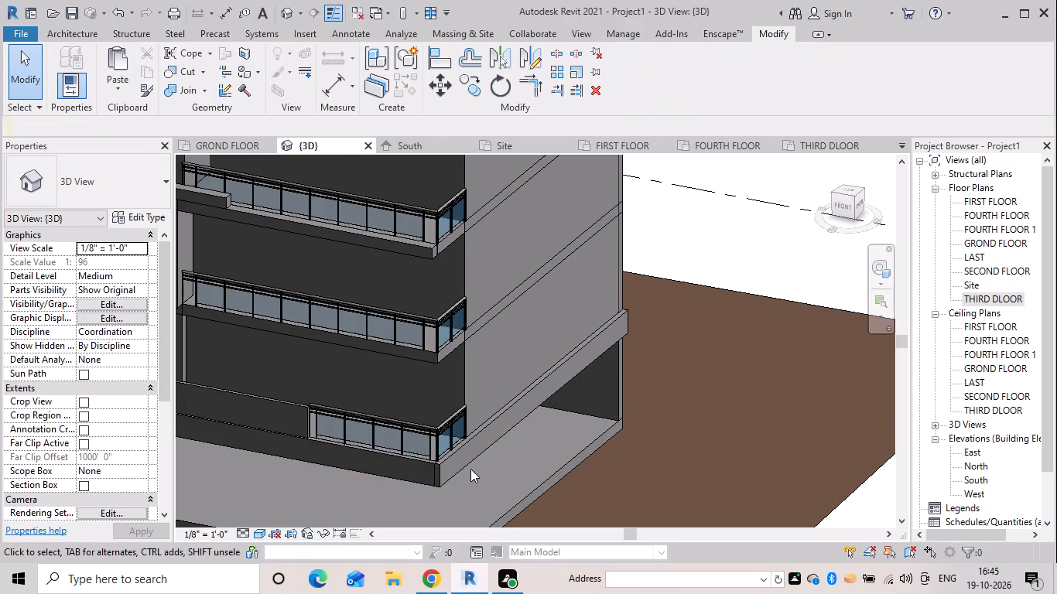
pyautogui.click(473, 475)
pyautogui.click(450, 471)
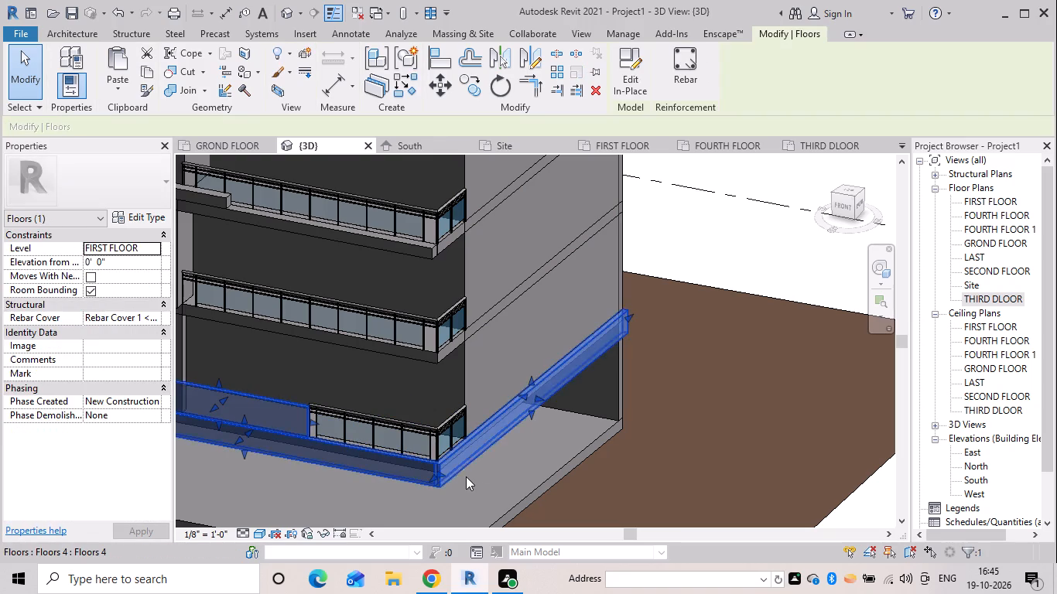
pyautogui.click(471, 477)
# Examine the base of the first-floor glass railing's corner posts where they meet the slab edge.
pyautogui.scroll(6, 420, 476)
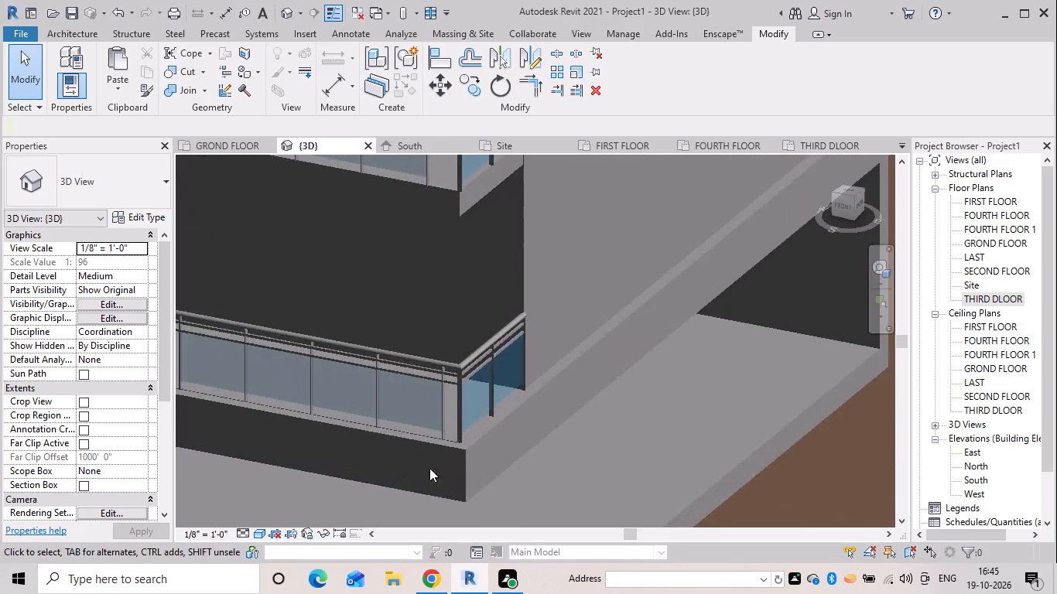
pyautogui.scroll(18, 454, 458)
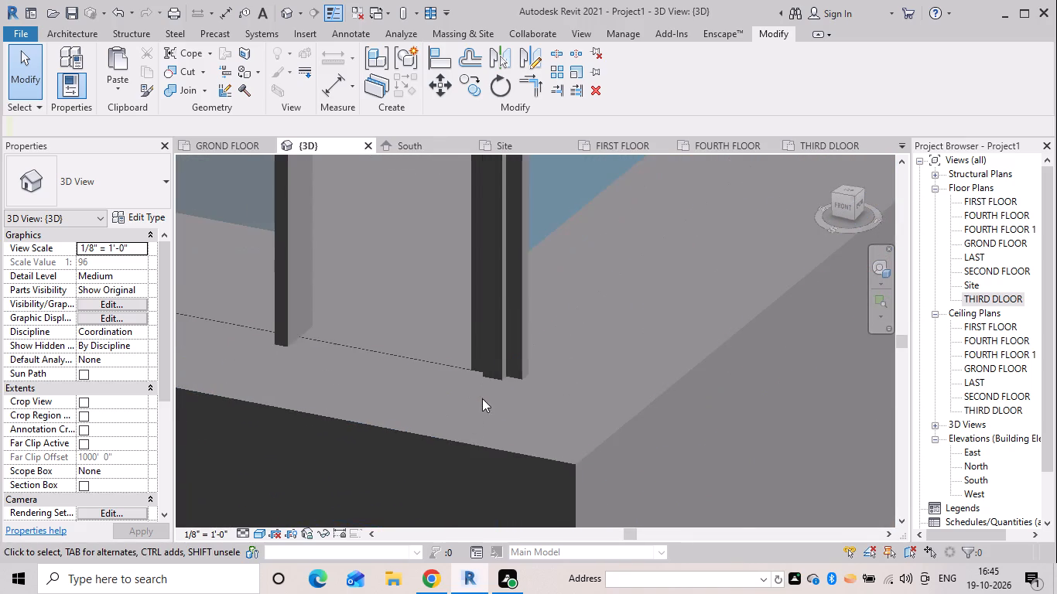
pyautogui.scroll(8, 487, 387)
pyautogui.moveTo(513, 365); pyautogui.dragTo(525, 476, button='middle')
pyautogui.scroll(1, 525, 458)
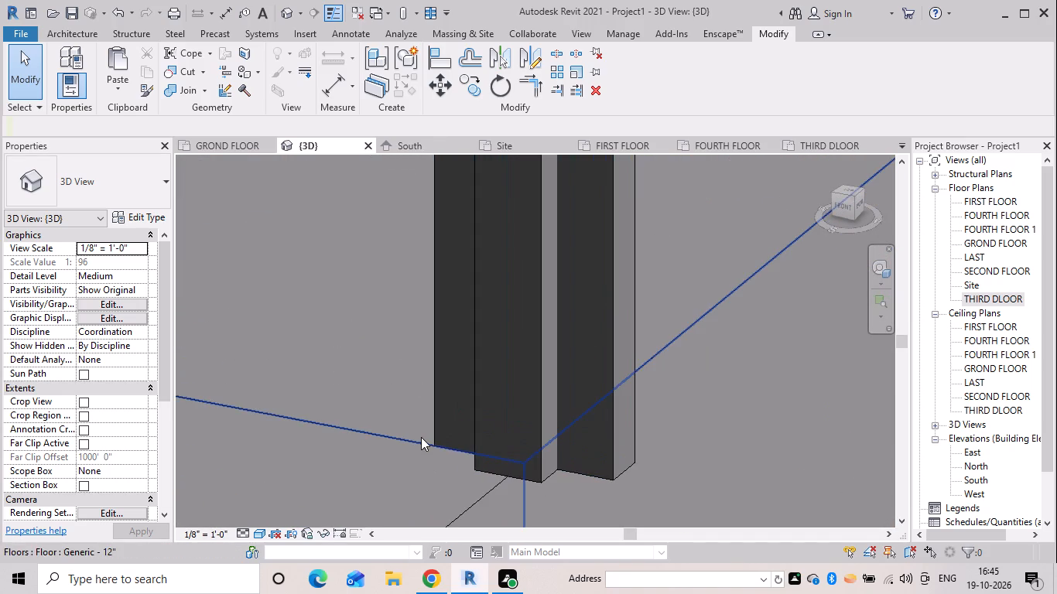
pyautogui.moveTo(426, 437); pyautogui.dragTo(445, 481, button='middle')
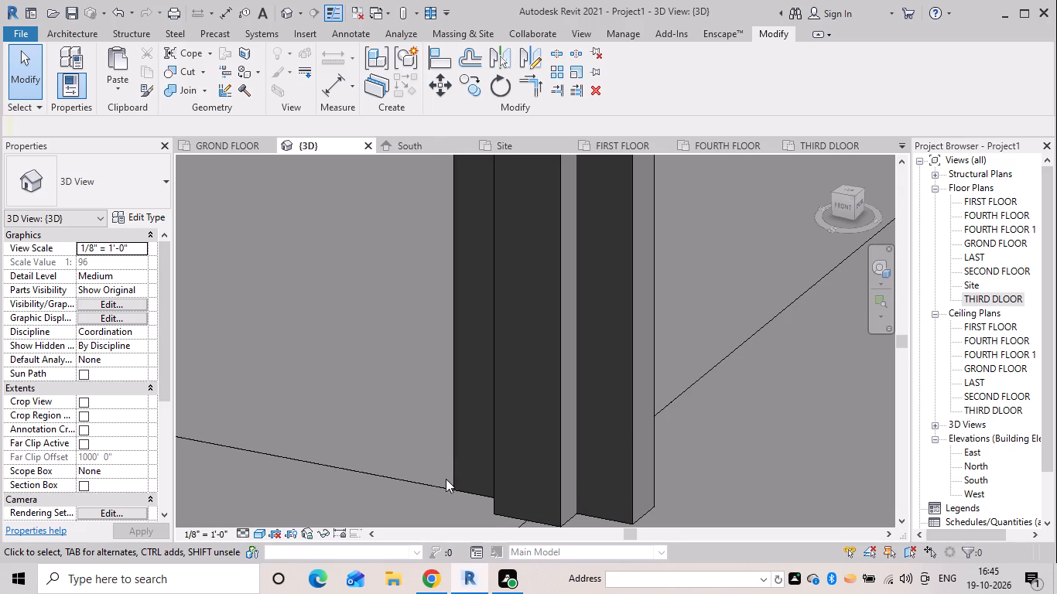
pyautogui.scroll(-15, 446, 490)
pyautogui.scroll(1, 449, 497)
pyautogui.scroll(-6, 449, 497)
pyautogui.middleClick(449, 497)
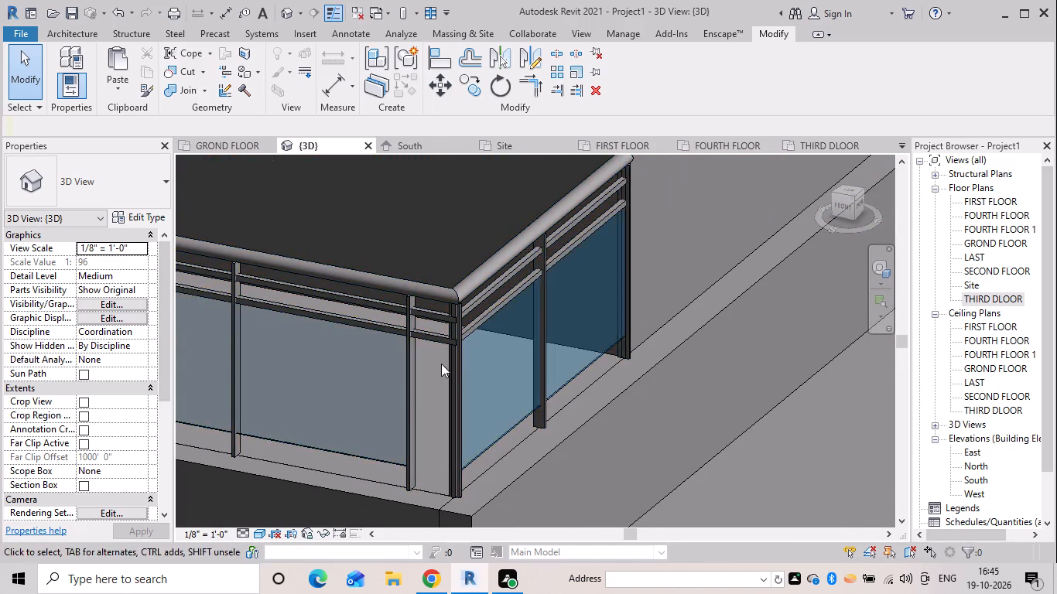
pyautogui.scroll(-13, 650, 457)
pyautogui.moveTo(648, 469); pyautogui.dragTo(640, 433, button='middle')
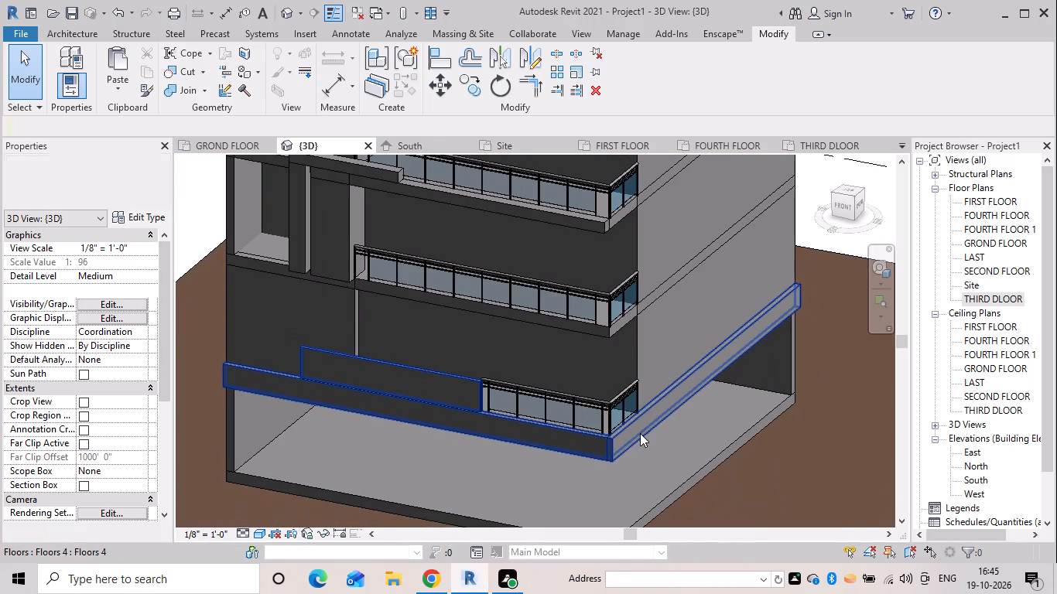
pyautogui.scroll(-6, 460, 456)
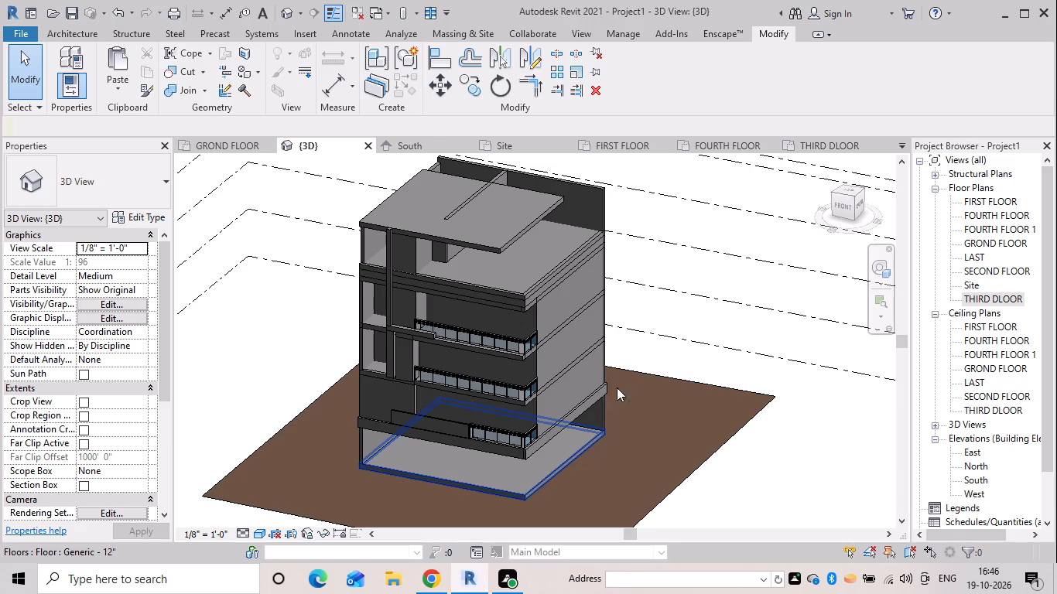
# Examine the front facade's L-shaped frame and its junction with the floor bands beside the upper balcony railings.
pyautogui.press('Escape')
pyautogui.scroll(-4, 480, 409)
pyautogui.keyDown('shift'); pyautogui.moveTo(442, 413); pyautogui.dragTo(461, 400, button='middle'); pyautogui.keyUp('shift')
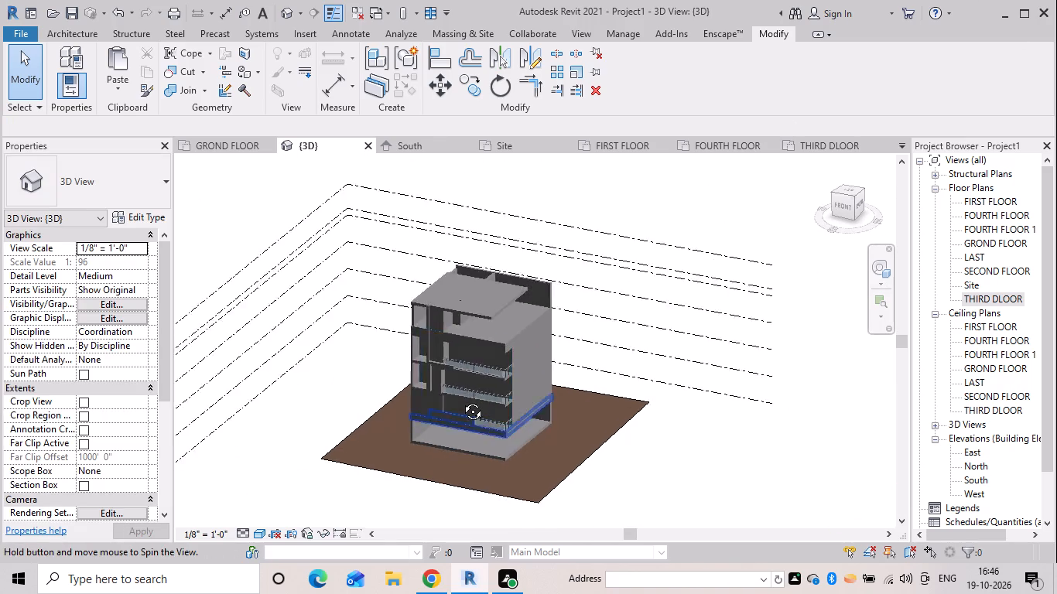
pyautogui.keyDown('shift'); pyautogui.moveTo(461, 400); pyautogui.dragTo(513, 367, button='middle'); pyautogui.keyUp('shift')
pyautogui.scroll(6, 488, 374)
pyautogui.keyDown('shift'); pyautogui.moveTo(544, 370); pyautogui.dragTo(528, 333, button='middle'); pyautogui.keyUp('shift')
pyautogui.keyDown('shift'); pyautogui.scroll(1, 544, 370); pyautogui.keyUp('shift')
pyautogui.scroll(2, 507, 288)
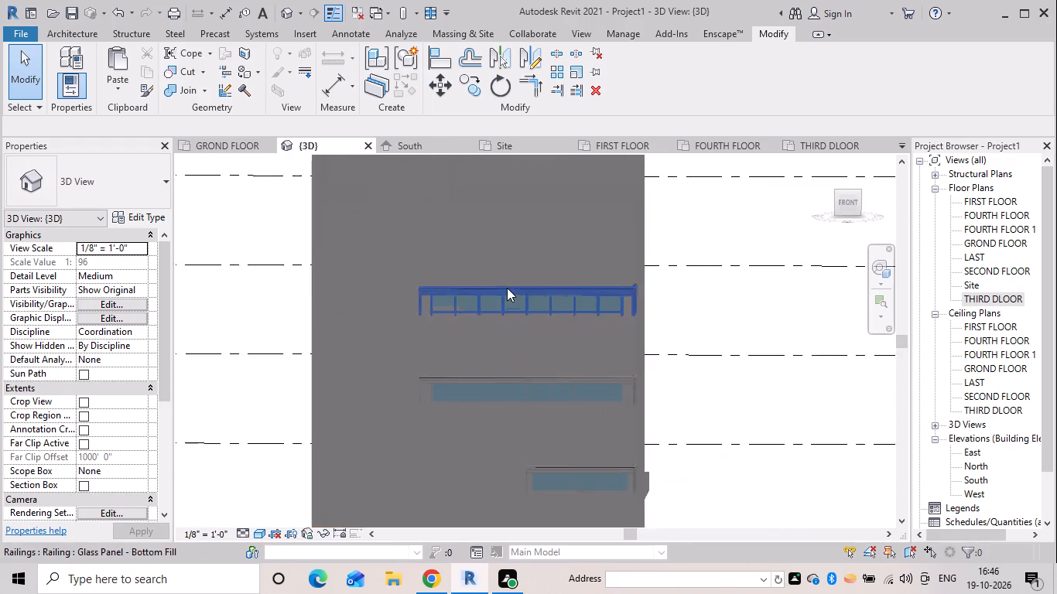
pyautogui.scroll(1, 507, 288)
pyautogui.keyDown('shift'); pyautogui.moveTo(457, 332); pyautogui.dragTo(429, 347, button='middle'); pyautogui.keyUp('shift')
pyautogui.scroll(5, 339, 334)
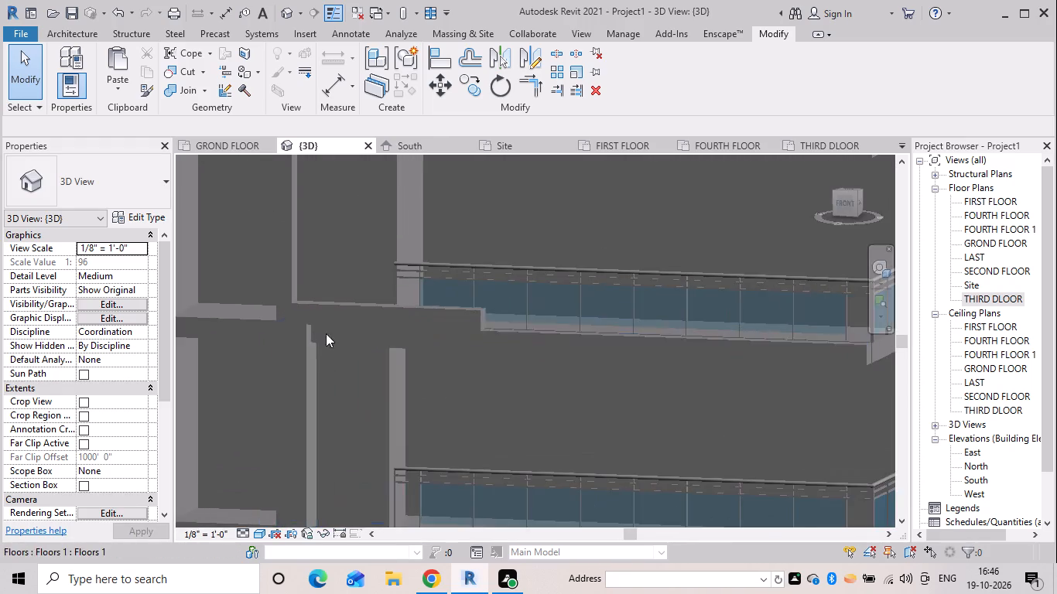
pyautogui.scroll(6, 278, 305)
pyautogui.keyDown('shift'); pyautogui.scroll(1, 371, 314); pyautogui.keyUp('shift')
pyautogui.keyDown('shift'); pyautogui.moveTo(371, 314); pyautogui.dragTo(352, 346, button='middle'); pyautogui.keyUp('shift')
pyautogui.scroll(-3, 286, 360)
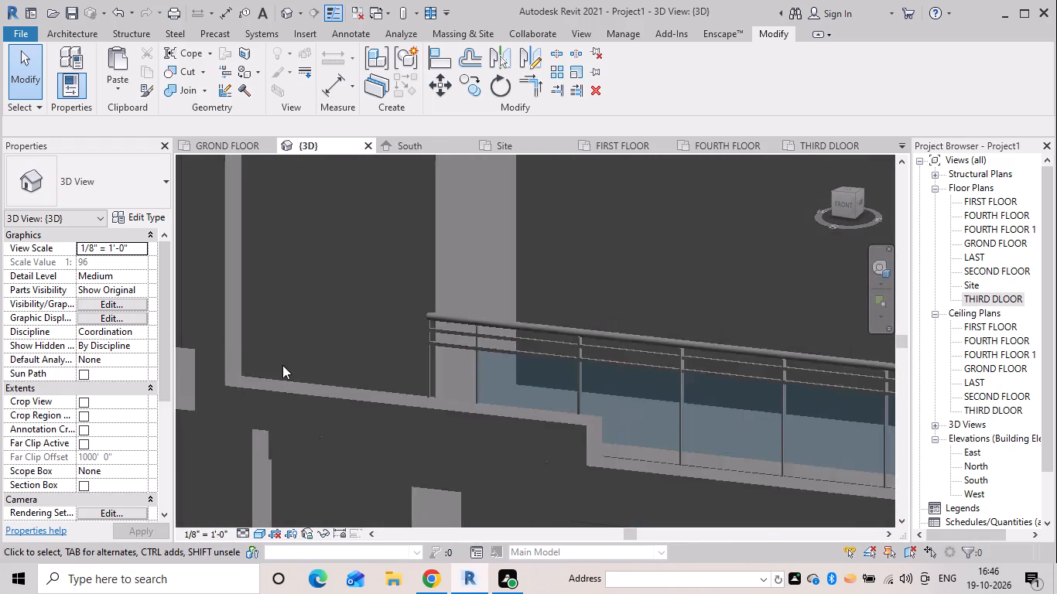
pyautogui.scroll(-3, 282, 365)
pyautogui.moveTo(282, 366); pyautogui.dragTo(511, 277, button='middle')
pyautogui.keyDown('shift'); pyautogui.moveTo(511, 279); pyautogui.dragTo(485, 304, button='middle'); pyautogui.keyUp('shift')
pyautogui.scroll(7, 421, 317)
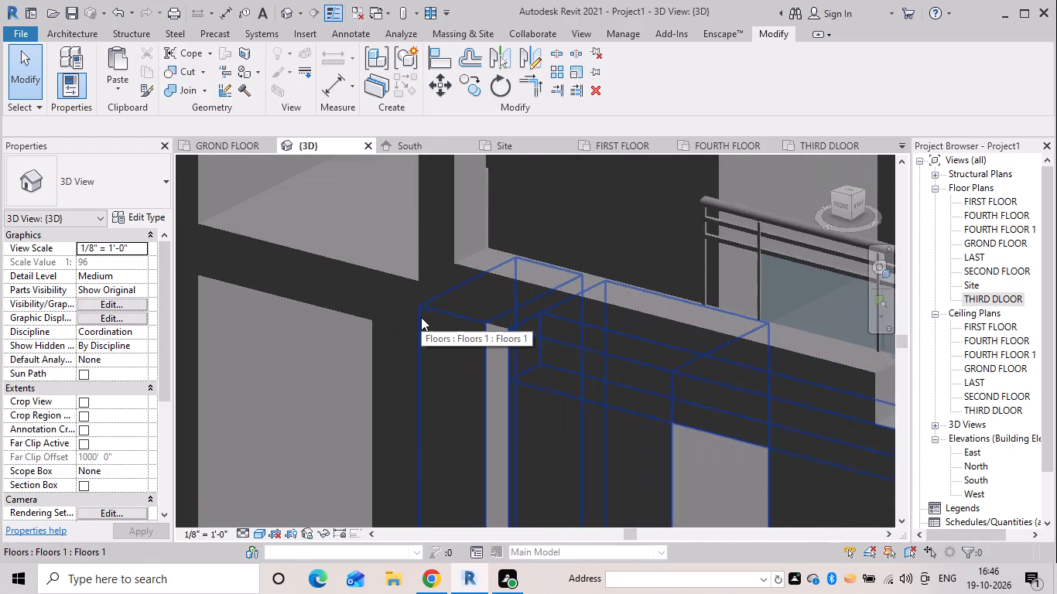
pyautogui.press('Escape')
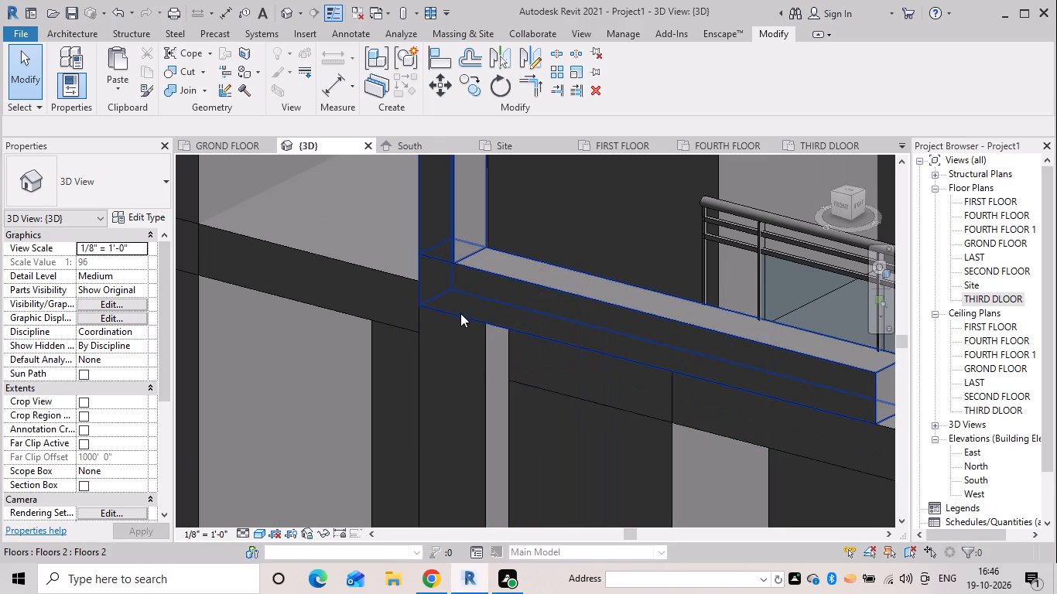
pyautogui.click(460, 313)
pyautogui.scroll(-14, 476, 305)
pyautogui.scroll(-6, 546, 338)
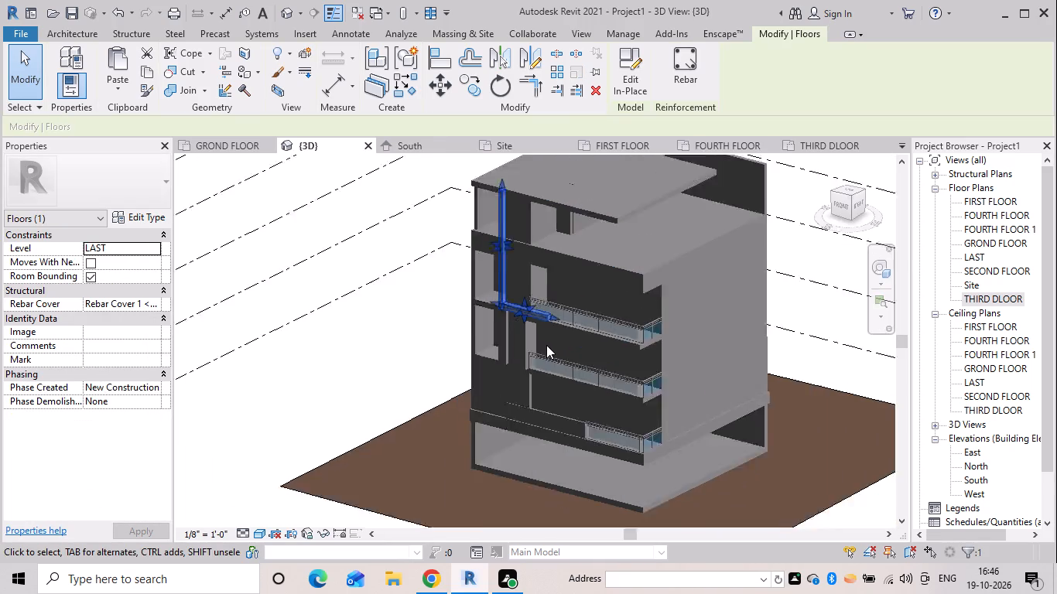
pyautogui.scroll(-1, 546, 345)
pyautogui.scroll(2, 546, 345)
pyautogui.moveTo(546, 345); pyautogui.dragTo(532, 365, button='middle')
pyautogui.press('Escape')
# Check which wall forms the front edge of the side facade beside the glass-railed balconies.
pyautogui.scroll(-3, 617, 323)
pyautogui.keyDown('shift'); pyautogui.moveTo(619, 326); pyautogui.dragTo(535, 318, button='middle'); pyautogui.keyUp('shift')
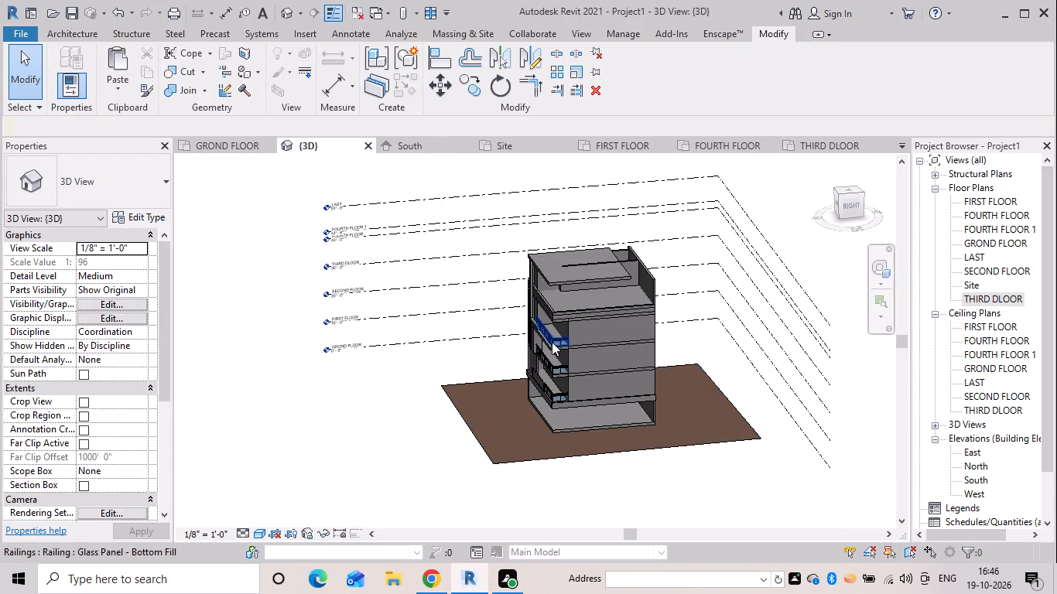
pyautogui.scroll(7, 549, 340)
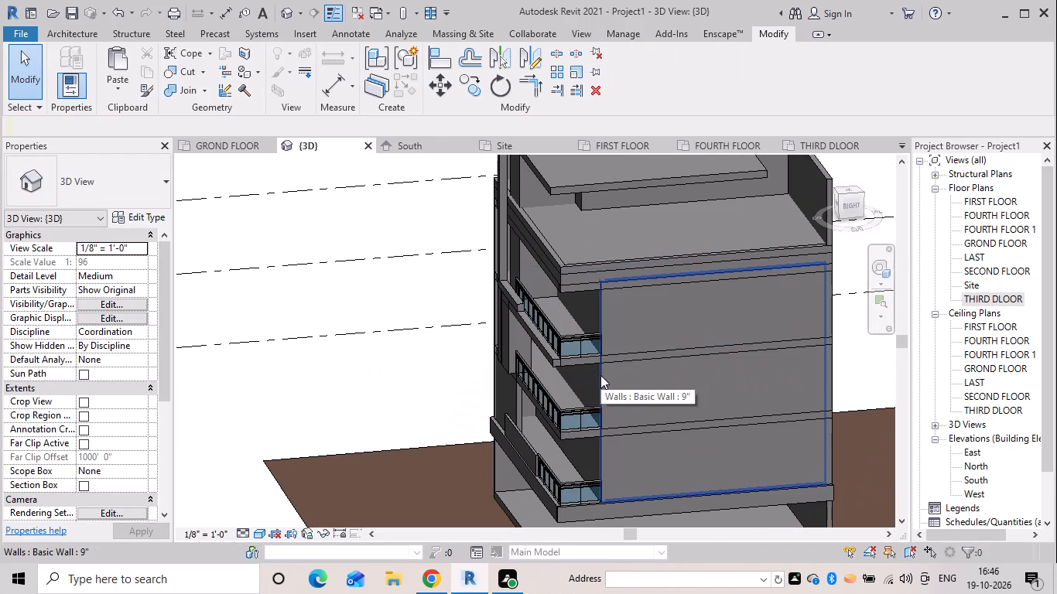
pyautogui.press('Escape')
pyautogui.press('Escape')
pyautogui.press('Escape')
pyautogui.press('Escape')
pyautogui.press('Escape')
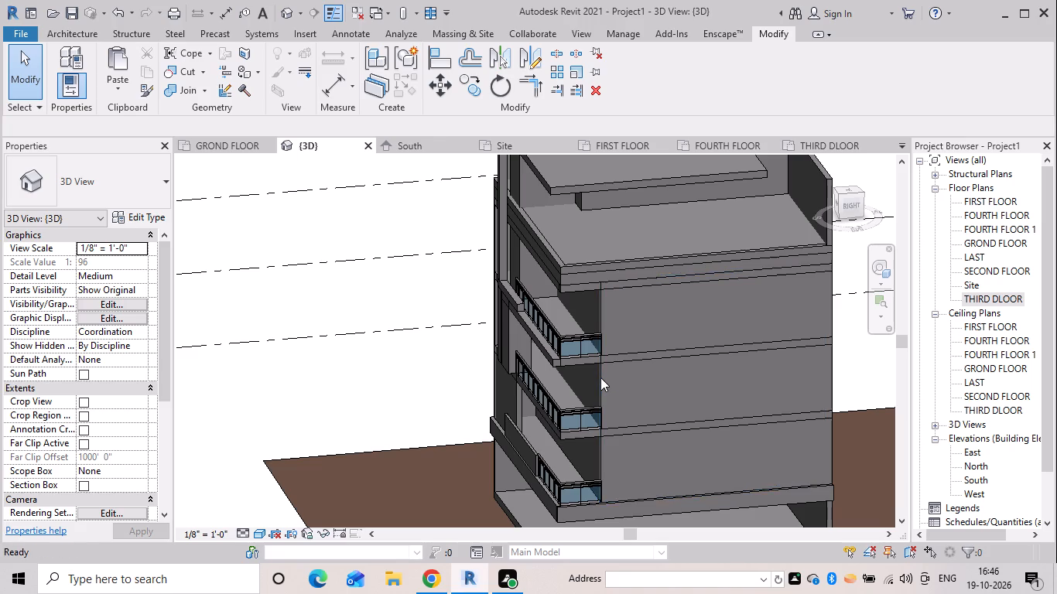
pyautogui.click(600, 377)
pyautogui.press('Escape')
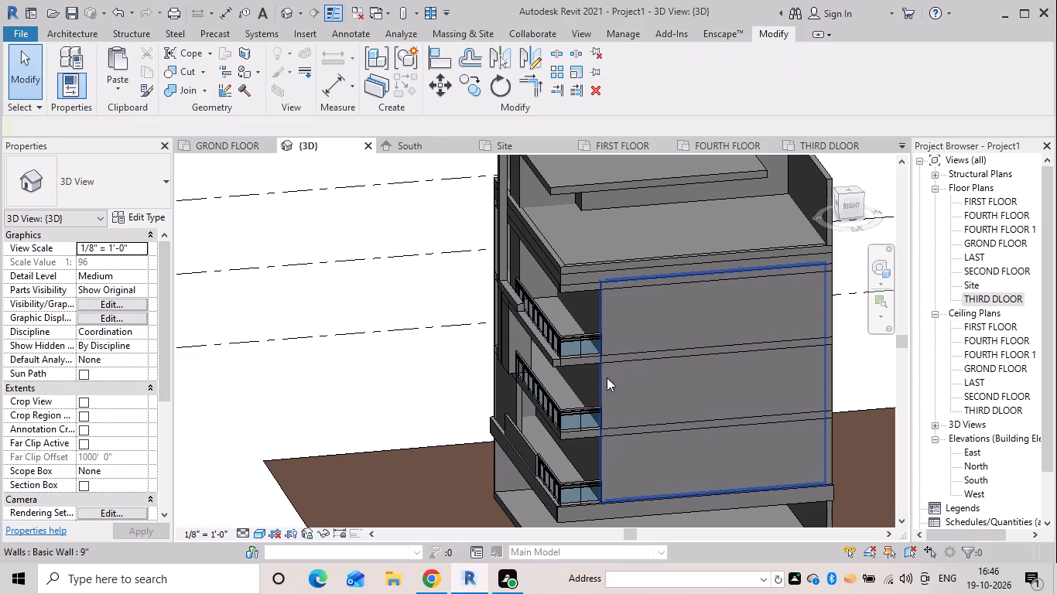
pyautogui.click(602, 380)
pyautogui.keyDown('shift'); pyautogui.moveTo(672, 376); pyautogui.dragTo(659, 330, button='middle'); pyautogui.keyUp('shift')
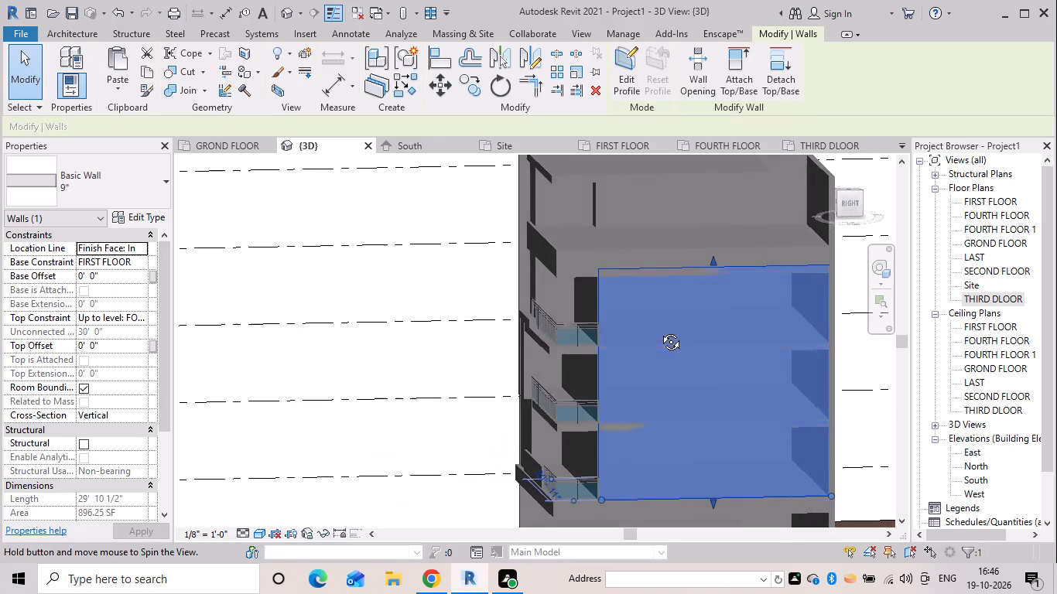
pyautogui.keyDown('shift'); pyautogui.moveTo(659, 330); pyautogui.dragTo(565, 316, button='middle'); pyautogui.keyUp('shift')
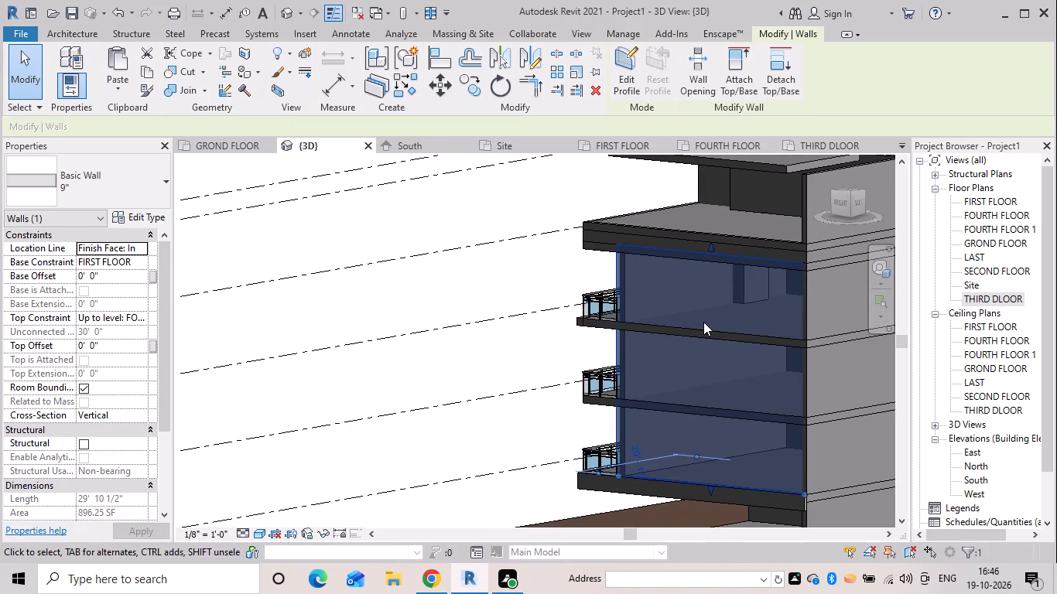
pyautogui.press('Escape')
pyautogui.click(616, 341)
pyautogui.press('Escape')
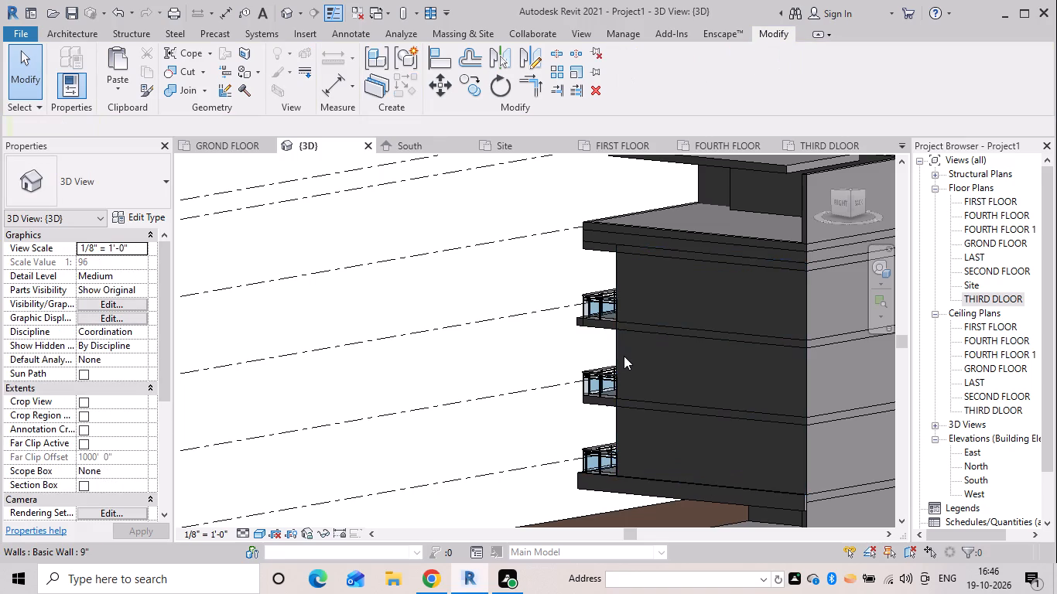
pyautogui.click(620, 360)
pyautogui.press('Escape')
pyautogui.click(620, 360)
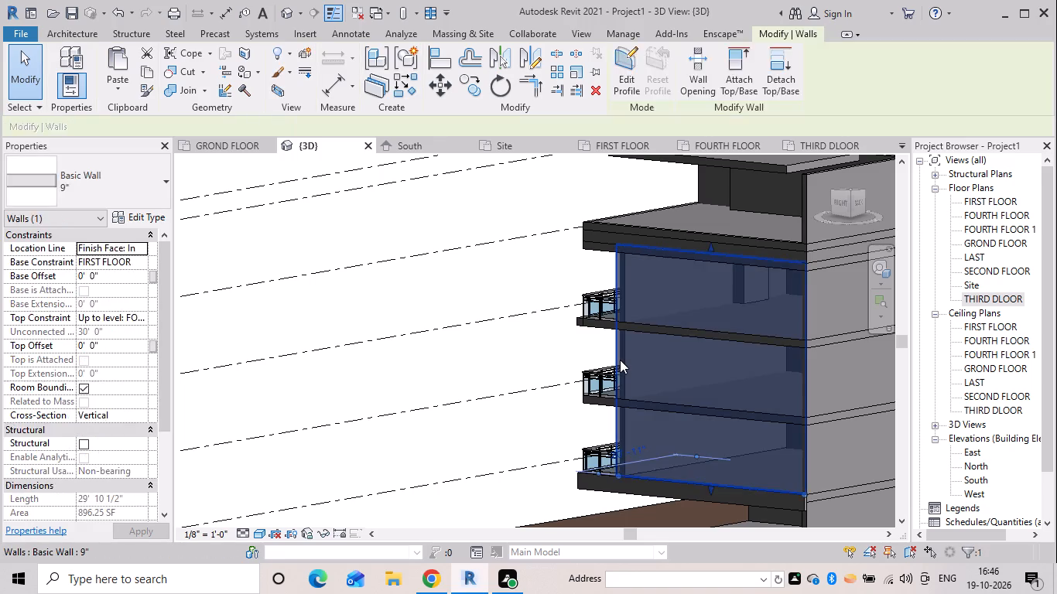
pyautogui.press('Escape')
pyautogui.click(620, 360)
# Examine how the side wall meets the floor bands and the ends of the upper balcony railings.
pyautogui.scroll(6, 665, 355)
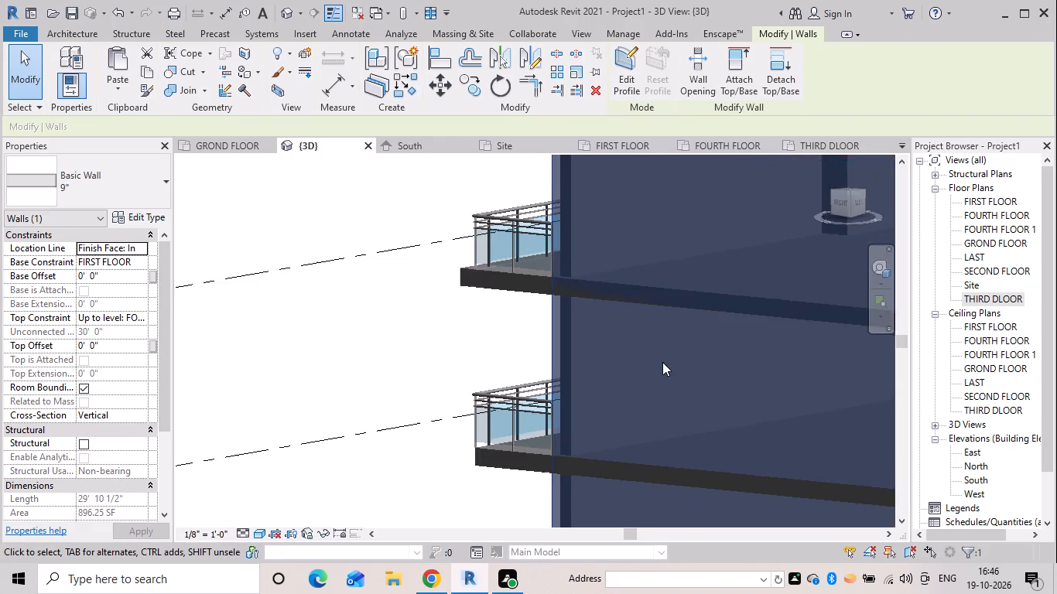
pyautogui.moveTo(665, 361); pyautogui.dragTo(501, 370, button='middle')
pyautogui.keyDown('shift'); pyautogui.moveTo(506, 372); pyautogui.dragTo(577, 376, button='middle'); pyautogui.keyUp('shift')
pyautogui.scroll(-6, 578, 375)
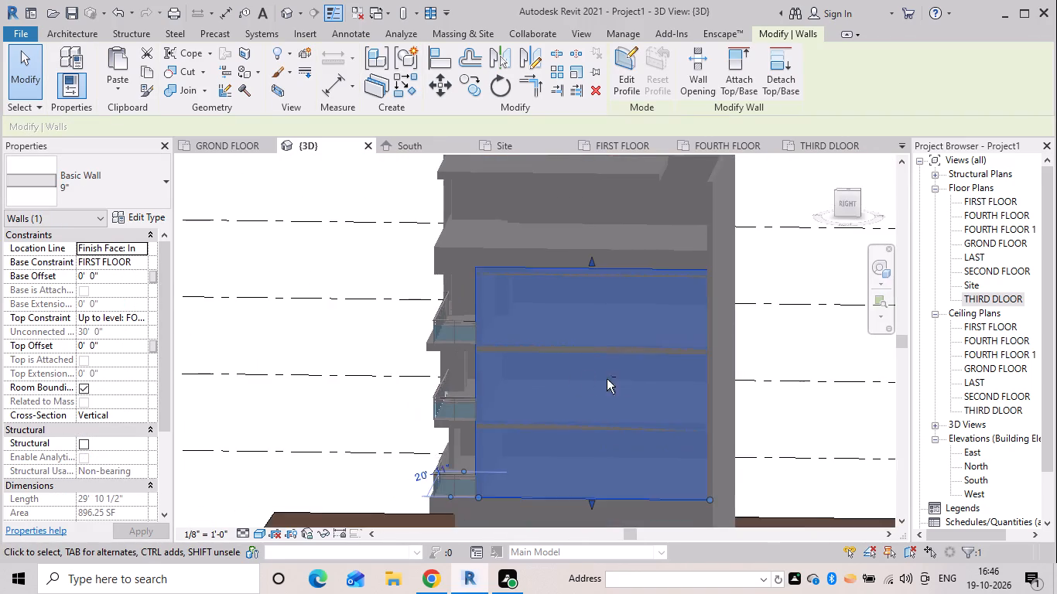
pyautogui.keyDown('shift'); pyautogui.moveTo(638, 379); pyautogui.dragTo(701, 379, button='middle'); pyautogui.keyUp('shift')
pyautogui.click(579, 376)
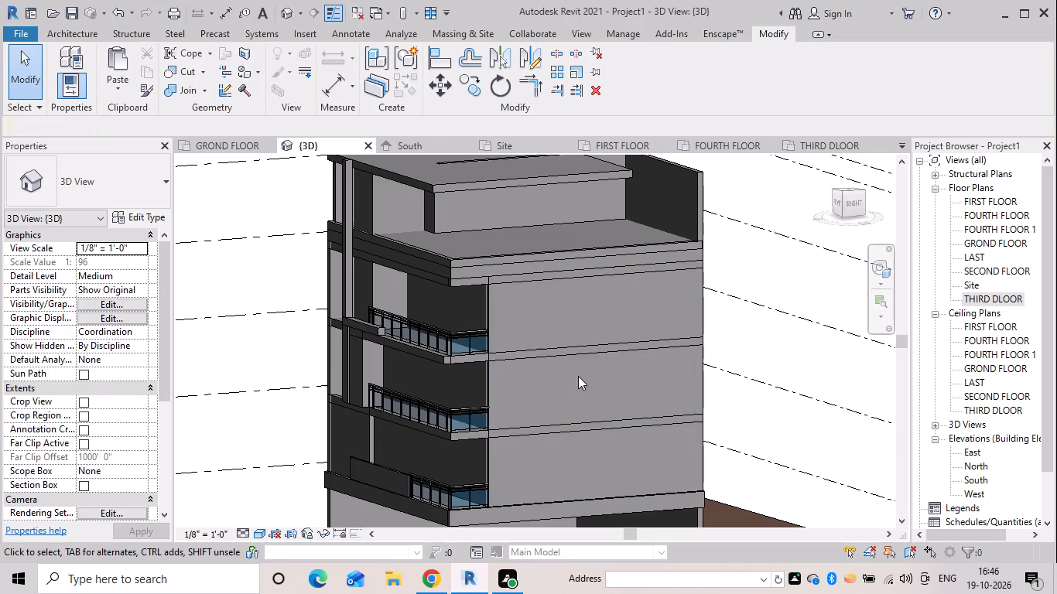
pyautogui.click(578, 376)
pyautogui.click(493, 393)
pyautogui.scroll(5, 591, 377)
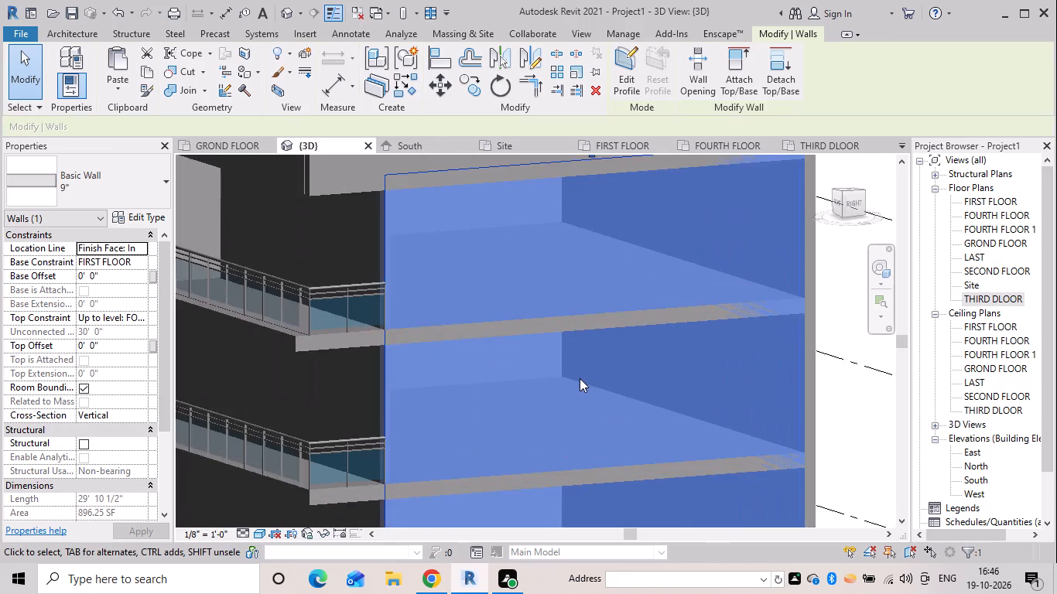
pyautogui.scroll(4, 579, 378)
pyautogui.keyDown('shift'); pyautogui.moveTo(579, 378); pyautogui.dragTo(574, 343, button='middle'); pyautogui.keyUp('shift')
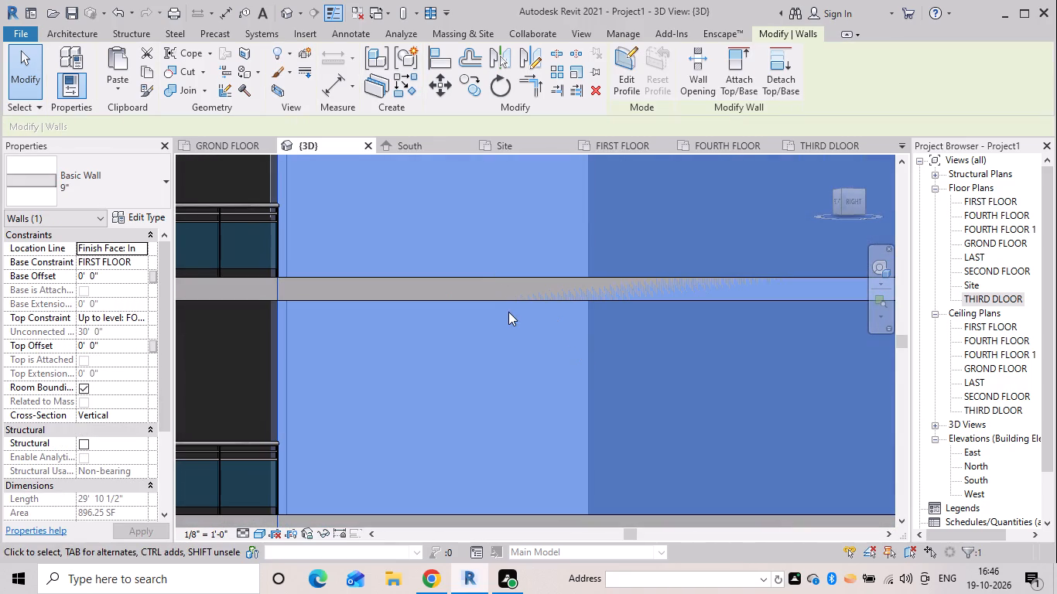
pyautogui.scroll(-6, 581, 387)
pyautogui.press('Escape')
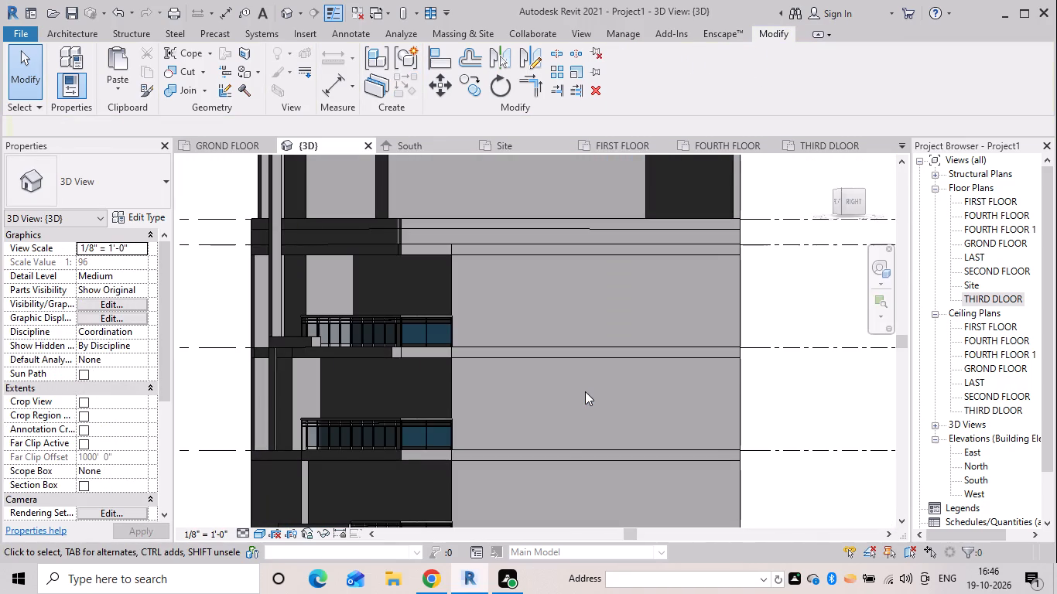
# Examine the side facade down to the first-floor slab edge and the balcony corner at its base.
pyautogui.scroll(-6, 519, 350)
pyautogui.keyDown('shift'); pyautogui.moveTo(521, 357); pyautogui.dragTo(507, 361, button='middle'); pyautogui.keyUp('shift')
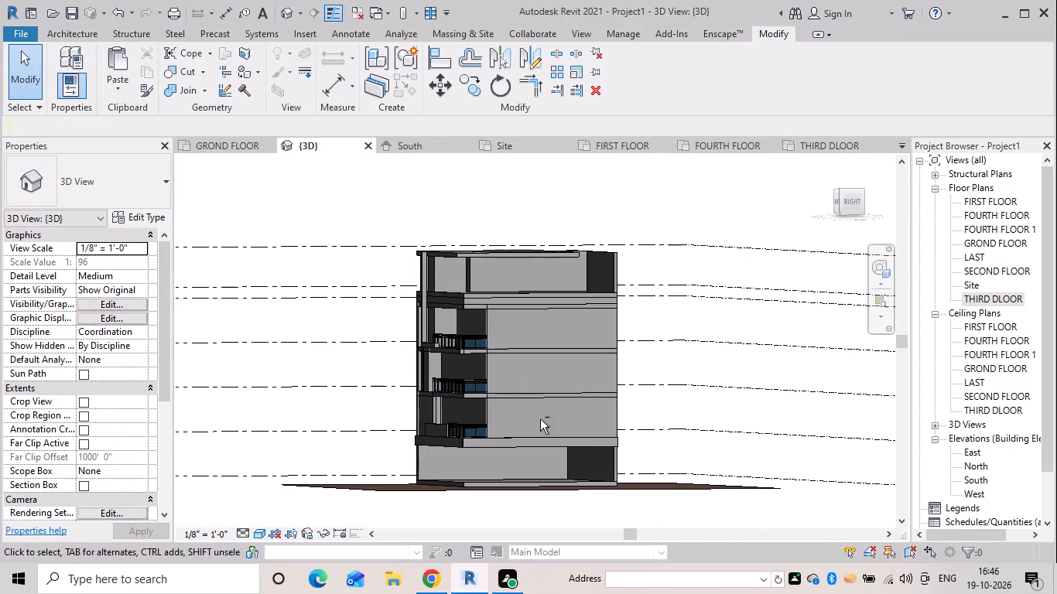
pyautogui.keyDown('shift'); pyautogui.moveTo(542, 420); pyautogui.dragTo(522, 440, button='middle'); pyautogui.keyUp('shift')
pyautogui.scroll(5, 485, 418)
pyautogui.keyDown('shift'); pyautogui.scroll(1, 508, 431); pyautogui.keyUp('shift')
pyautogui.keyDown('shift'); pyautogui.moveTo(505, 433); pyautogui.dragTo(479, 444, button='middle'); pyautogui.keyUp('shift')
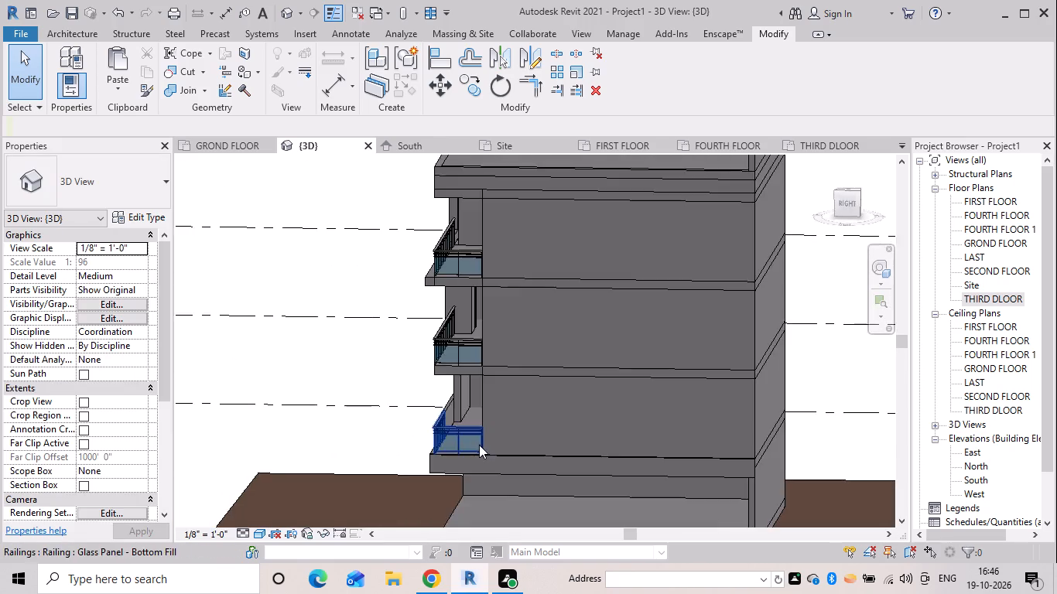
pyautogui.scroll(6, 479, 445)
pyautogui.click(492, 463)
pyautogui.press('Escape')
pyautogui.scroll(-4, 563, 388)
pyautogui.moveTo(563, 388); pyautogui.dragTo(473, 414, button='middle')
pyautogui.scroll(-6, 611, 391)
pyautogui.moveTo(641, 396); pyautogui.dragTo(491, 394, button='middle')
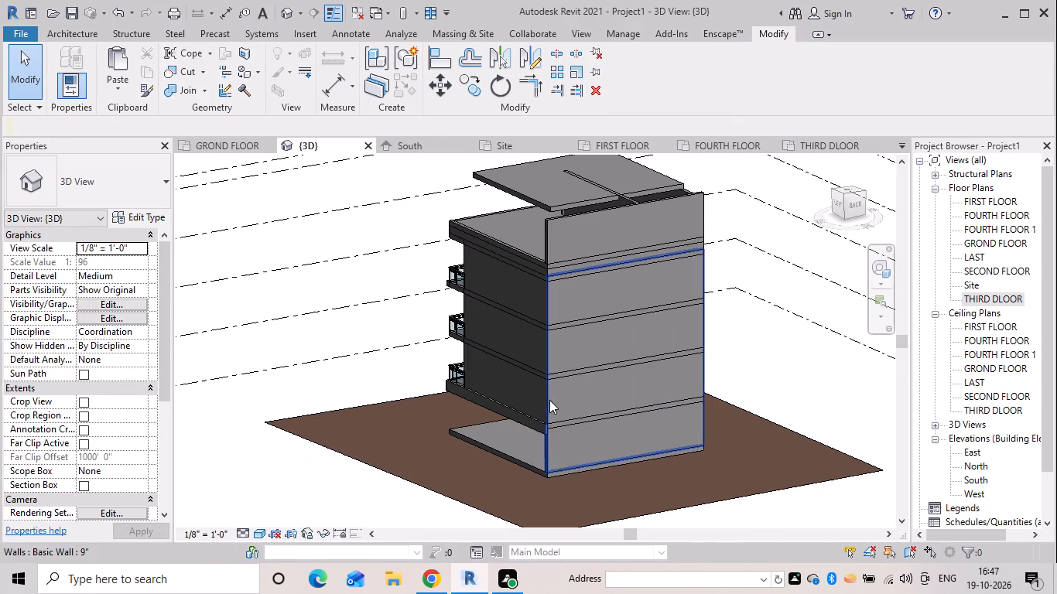
# Inspect the rear wall and the opposite side wall, continuing around the building to the front facade.
pyautogui.click(549, 403)
pyautogui.keyDown('shift'); pyautogui.moveTo(643, 401); pyautogui.dragTo(456, 406, button='middle'); pyautogui.keyUp('shift')
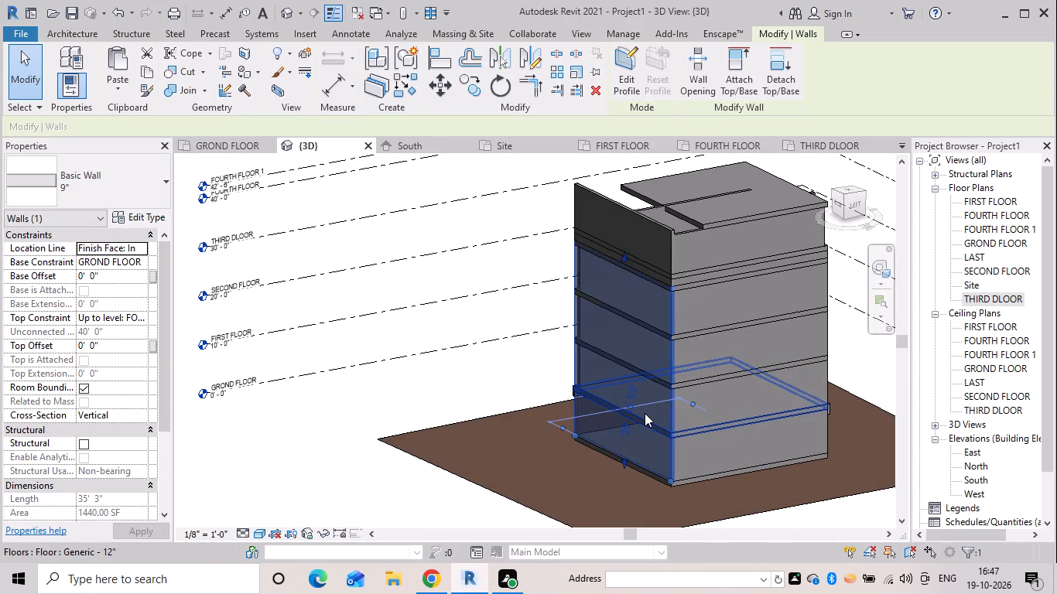
pyautogui.press('Escape')
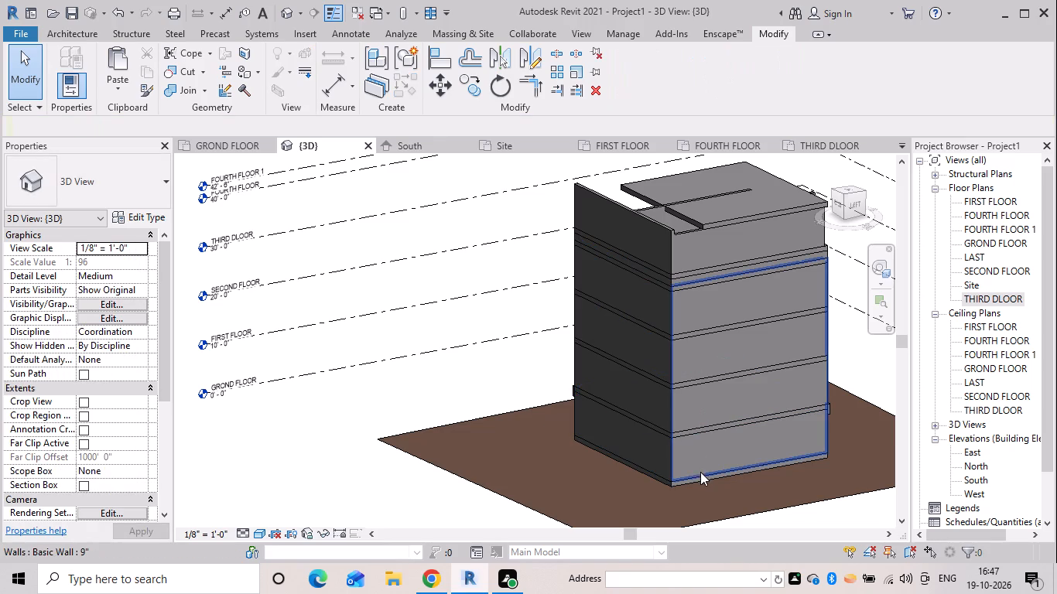
pyautogui.click(701, 473)
pyautogui.keyDown('shift'); pyautogui.moveTo(749, 394); pyautogui.dragTo(700, 390, button='middle'); pyautogui.keyUp('shift')
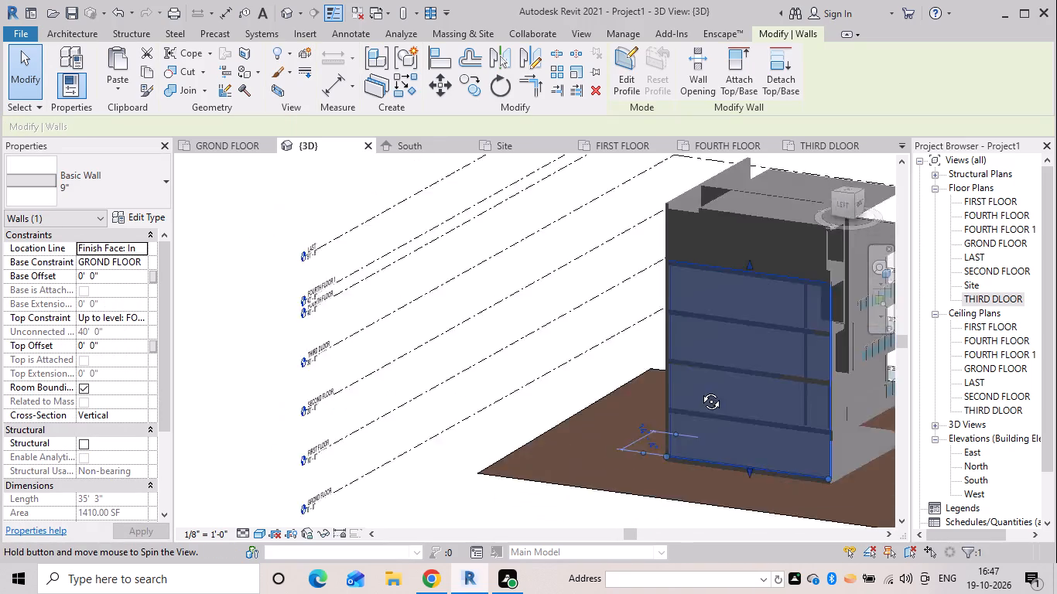
pyautogui.keyDown('shift'); pyautogui.moveTo(700, 390); pyautogui.dragTo(689, 324, button='middle'); pyautogui.keyUp('shift')
pyautogui.press('Escape')
pyautogui.keyDown('shift'); pyautogui.moveTo(734, 342); pyautogui.dragTo(497, 333, button='middle'); pyautogui.keyUp('shift')
pyautogui.scroll(-4, 667, 327)
pyautogui.moveTo(661, 327); pyautogui.dragTo(446, 319, button='middle')
pyautogui.keyDown('shift'); pyautogui.moveTo(636, 318); pyautogui.dragTo(600, 450, button='middle'); pyautogui.keyUp('shift')
pyautogui.scroll(5, 549, 394)
pyautogui.keyDown('shift'); pyautogui.moveTo(673, 387); pyautogui.dragTo(666, 366, button='middle'); pyautogui.keyUp('shift')
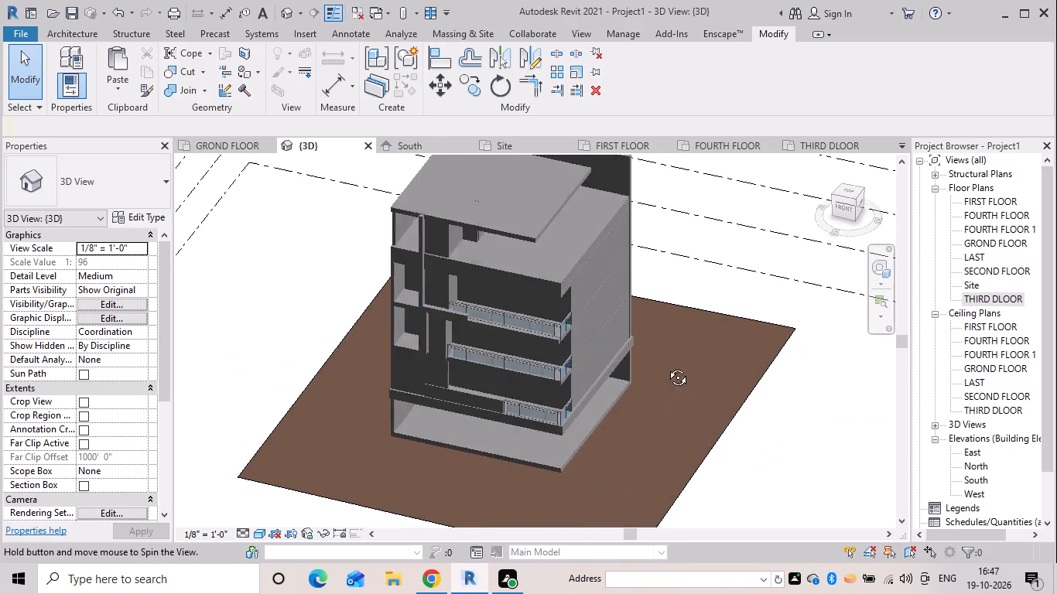
pyautogui.keyDown('shift'); pyautogui.moveTo(666, 366); pyautogui.dragTo(652, 329, button='middle'); pyautogui.keyUp('shift')
pyautogui.scroll(2, 525, 294)
pyautogui.keyDown('shift'); pyautogui.moveTo(632, 385); pyautogui.dragTo(642, 349, button='middle'); pyautogui.keyUp('shift')
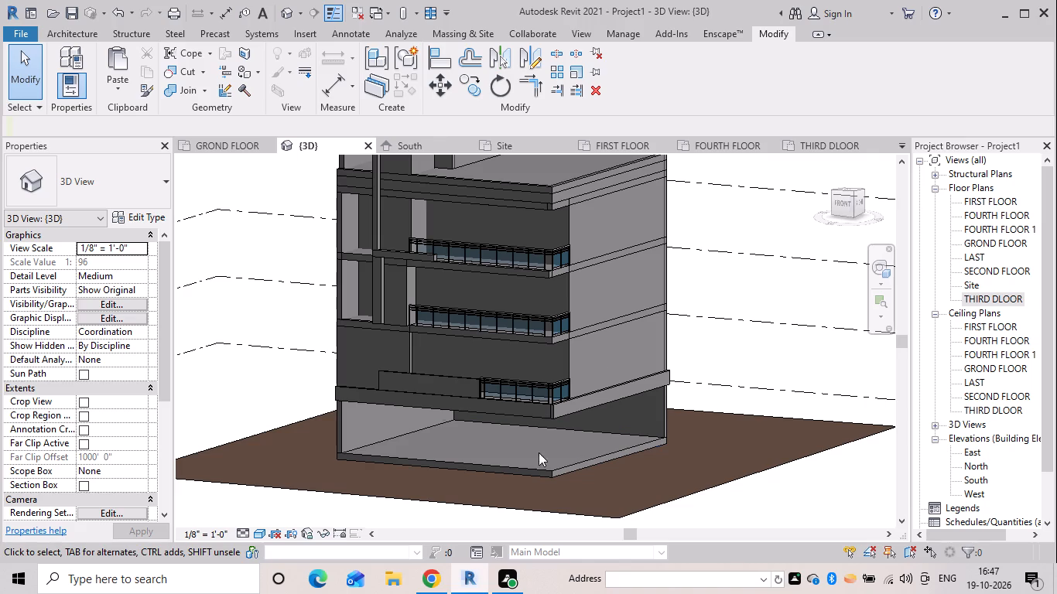
# Examine the joint between the front and side slab-edge extrusions at the first-floor front corner.
pyautogui.scroll(9, 535, 401)
pyautogui.scroll(5, 587, 445)
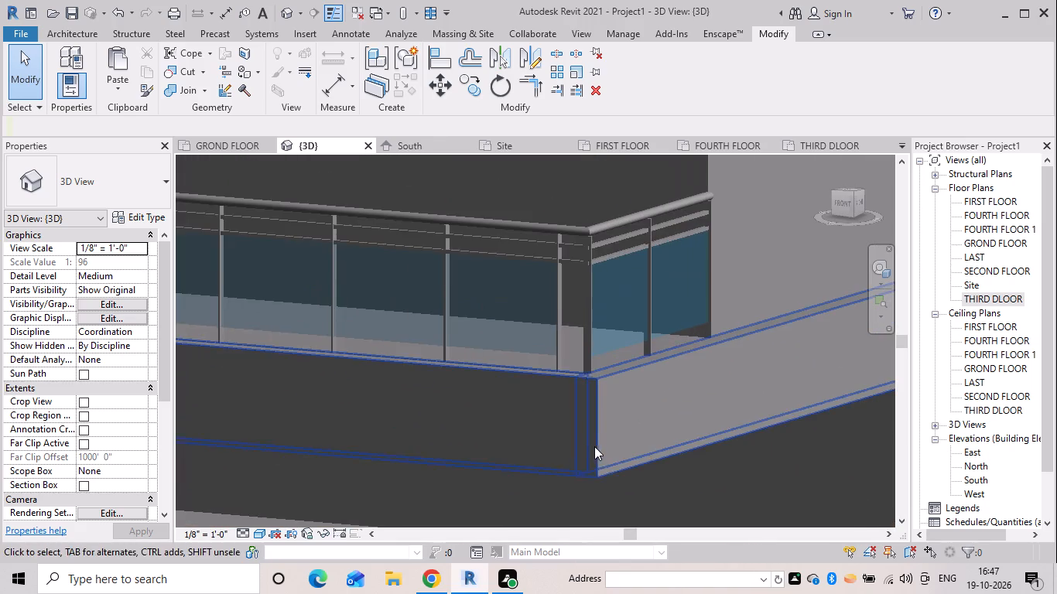
pyautogui.click(600, 435)
pyautogui.scroll(5, 587, 440)
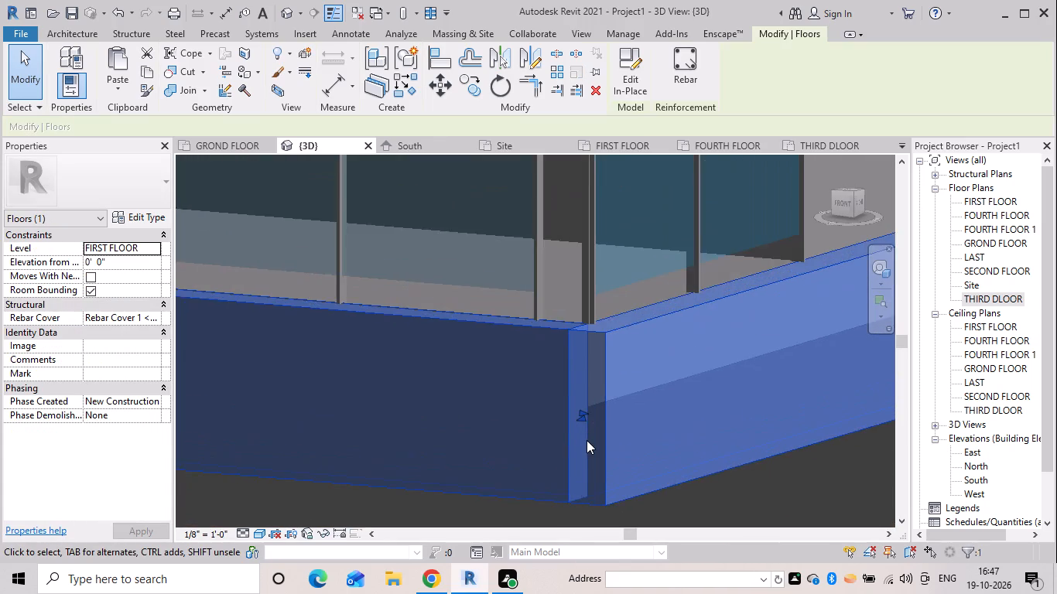
pyautogui.scroll(11, 587, 437)
pyautogui.scroll(6, 592, 350)
pyautogui.scroll(-4, 594, 363)
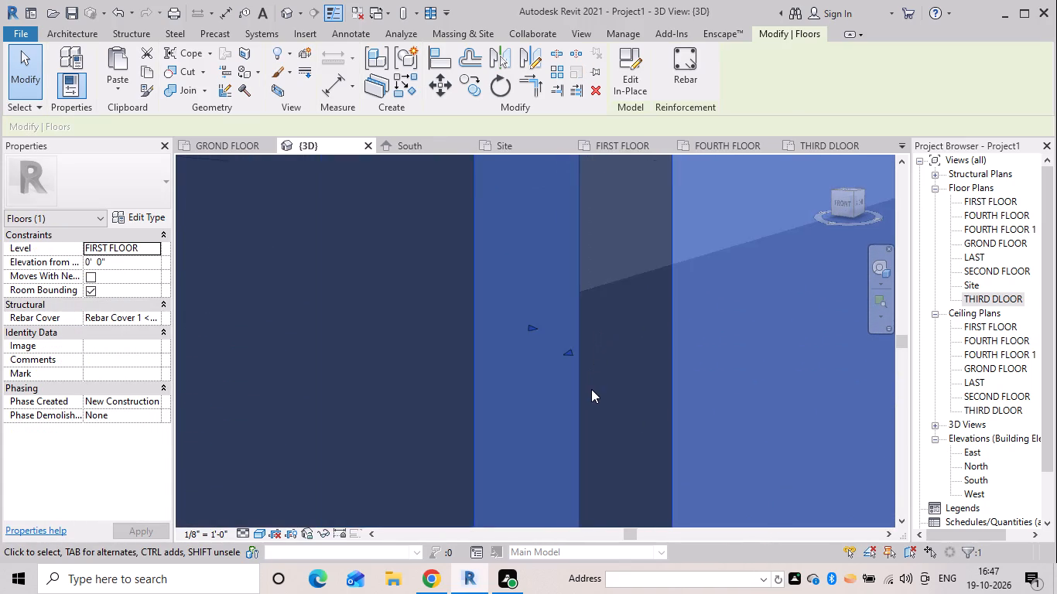
pyautogui.scroll(-16, 591, 389)
pyautogui.scroll(11, 587, 340)
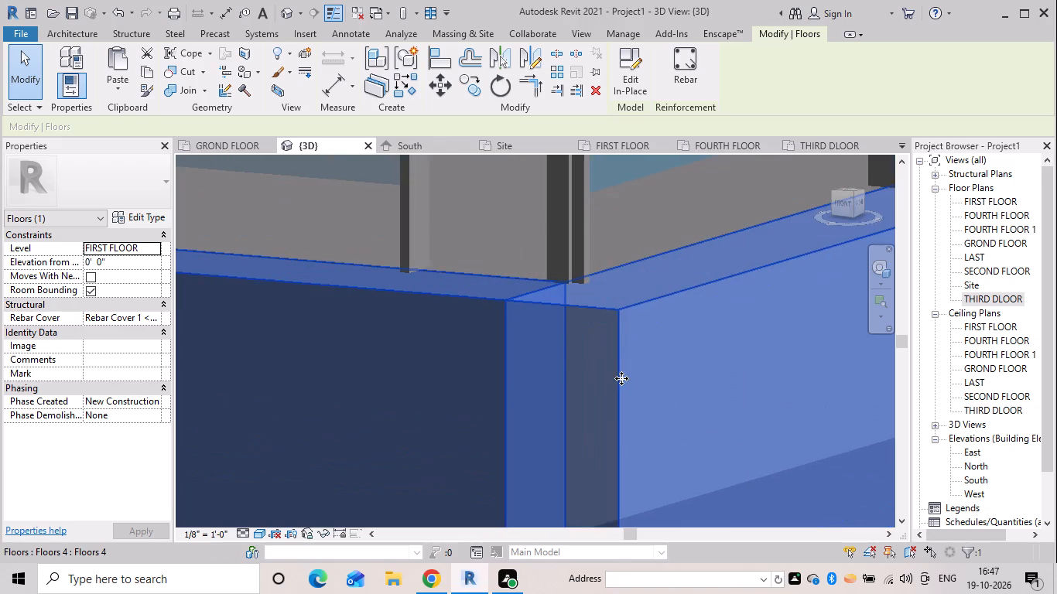
pyautogui.press('Escape')
pyautogui.scroll(-5, 605, 334)
pyautogui.scroll(-2, 561, 397)
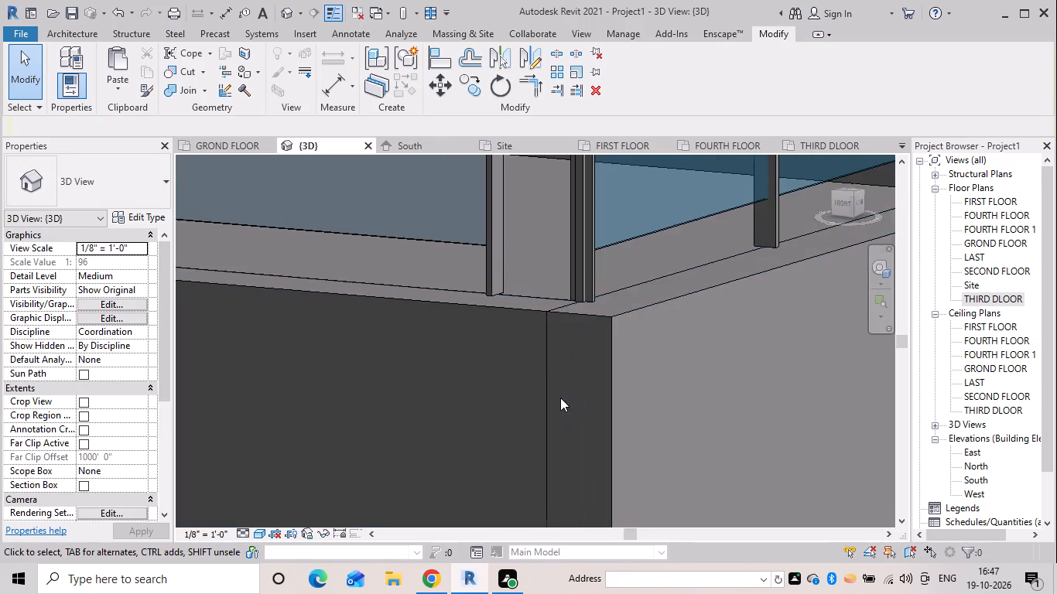
pyautogui.scroll(-2, 560, 398)
pyautogui.keyDown('shift'); pyautogui.moveTo(552, 393); pyautogui.dragTo(567, 383, button='middle'); pyautogui.keyUp('shift')
pyautogui.scroll(-6, 593, 380)
pyautogui.moveTo(538, 380); pyautogui.dragTo(491, 372, button='middle')
pyautogui.press('Escape')
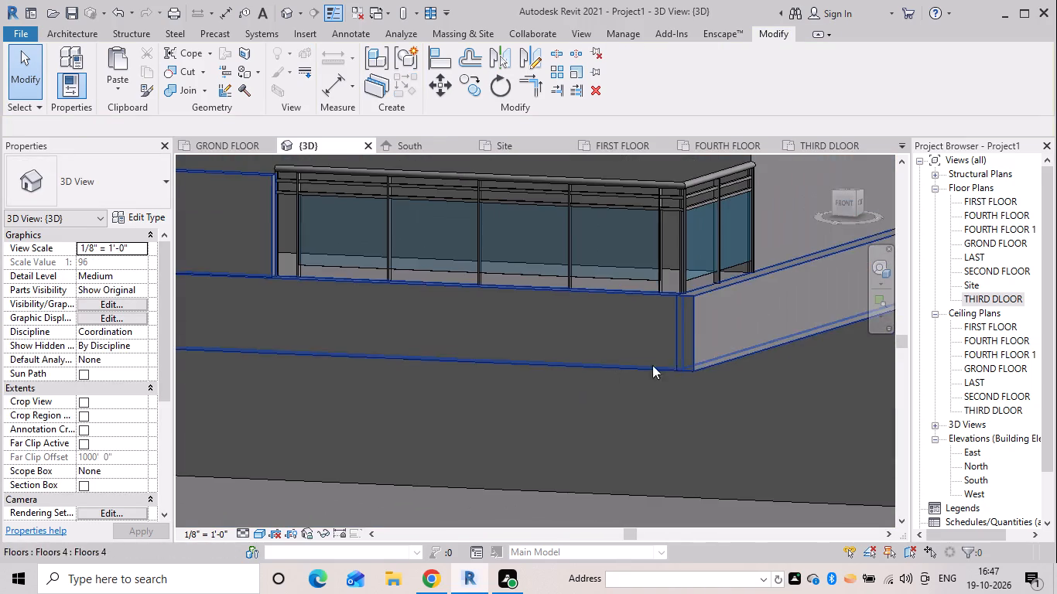
pyautogui.press('Escape')
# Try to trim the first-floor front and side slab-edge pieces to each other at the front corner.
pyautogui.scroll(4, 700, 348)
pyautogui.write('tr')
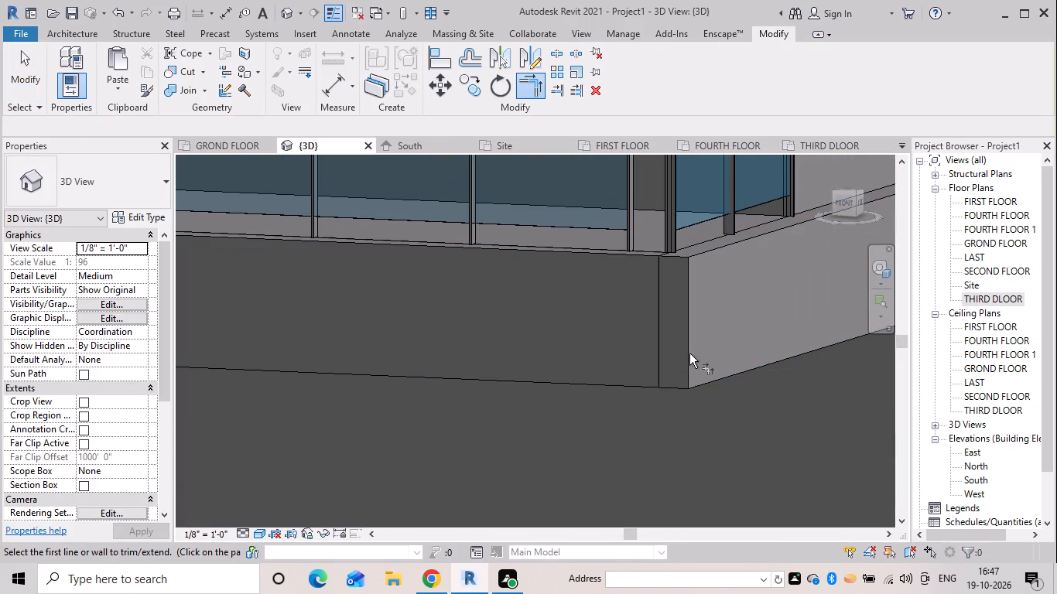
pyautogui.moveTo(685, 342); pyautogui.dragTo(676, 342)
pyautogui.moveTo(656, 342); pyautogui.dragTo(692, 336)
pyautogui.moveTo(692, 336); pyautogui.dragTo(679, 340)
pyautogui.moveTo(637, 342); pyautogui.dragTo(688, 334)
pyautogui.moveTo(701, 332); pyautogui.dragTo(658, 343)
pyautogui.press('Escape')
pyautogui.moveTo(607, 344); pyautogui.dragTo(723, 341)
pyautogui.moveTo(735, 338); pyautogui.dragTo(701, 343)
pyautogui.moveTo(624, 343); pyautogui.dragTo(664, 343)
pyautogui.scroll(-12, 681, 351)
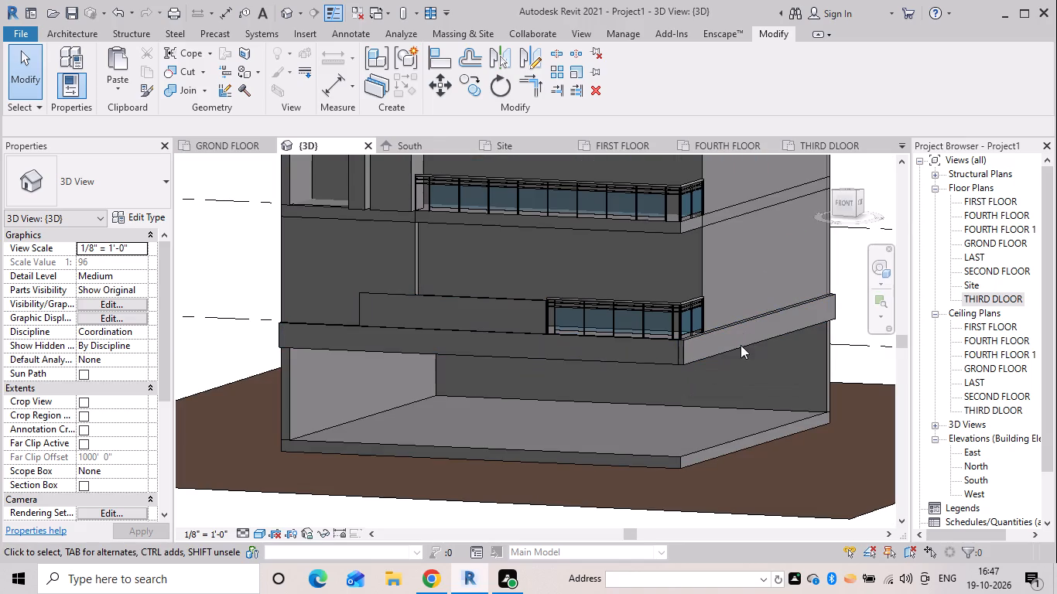
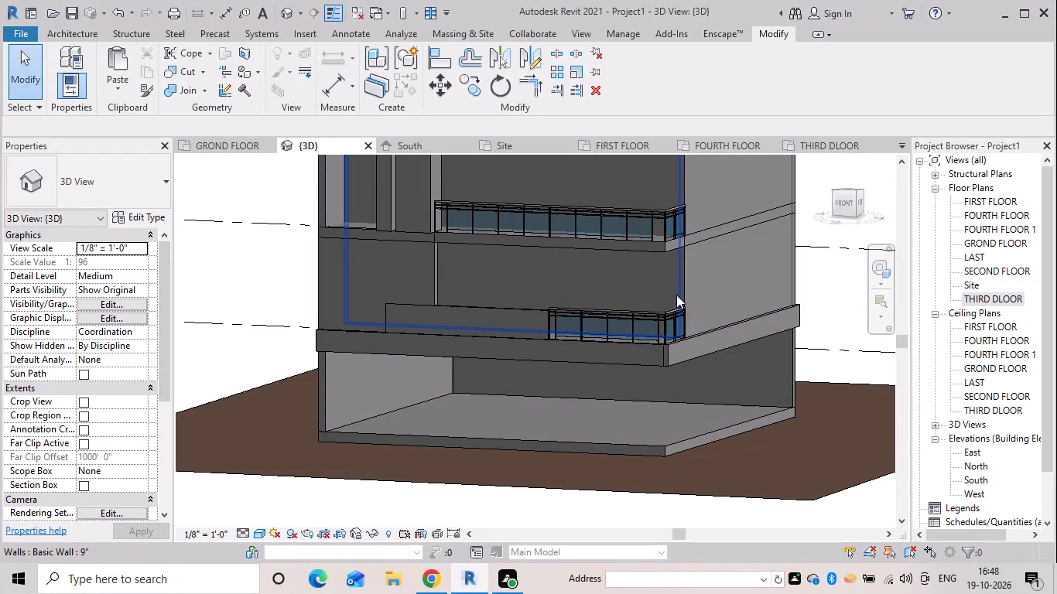
# Start an in-place model component in the Walls family category and accept the suggested name.
pyautogui.keyDown('shift'); pyautogui.moveTo(676, 295); pyautogui.dragTo(696, 306, button='middle'); pyautogui.keyUp('shift')
pyautogui.scroll(2, 712, 295)
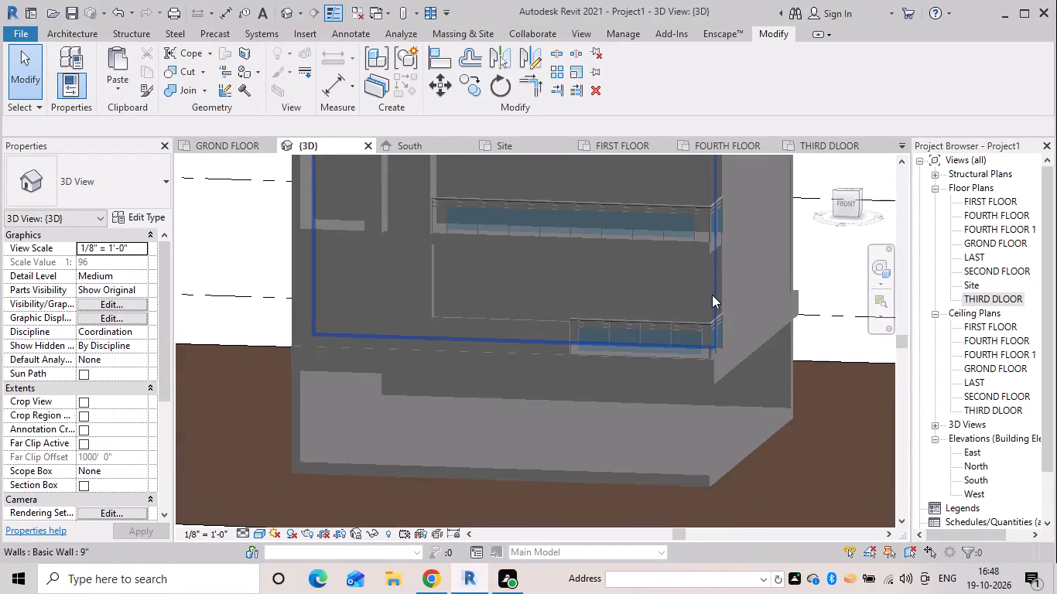
pyautogui.scroll(1, 712, 295)
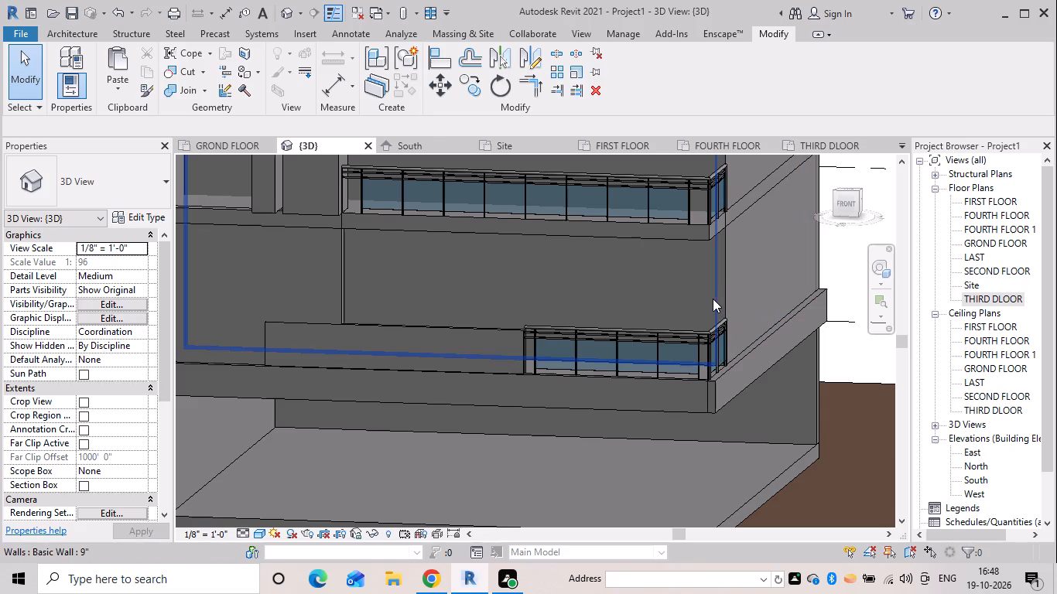
pyautogui.click(713, 299)
pyautogui.click(98, 40)
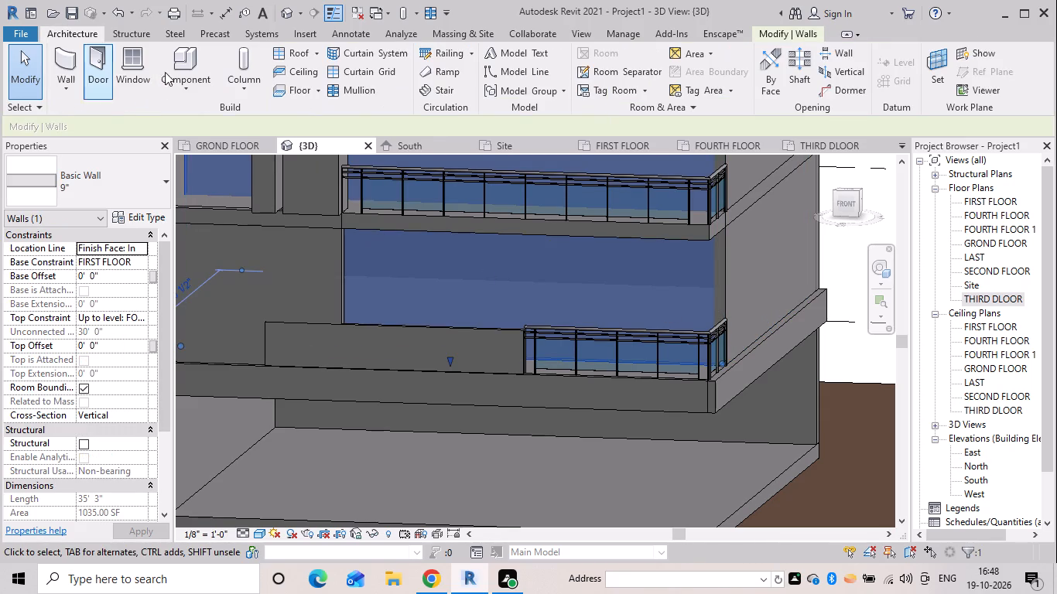
pyautogui.click(172, 85)
pyautogui.click(198, 147)
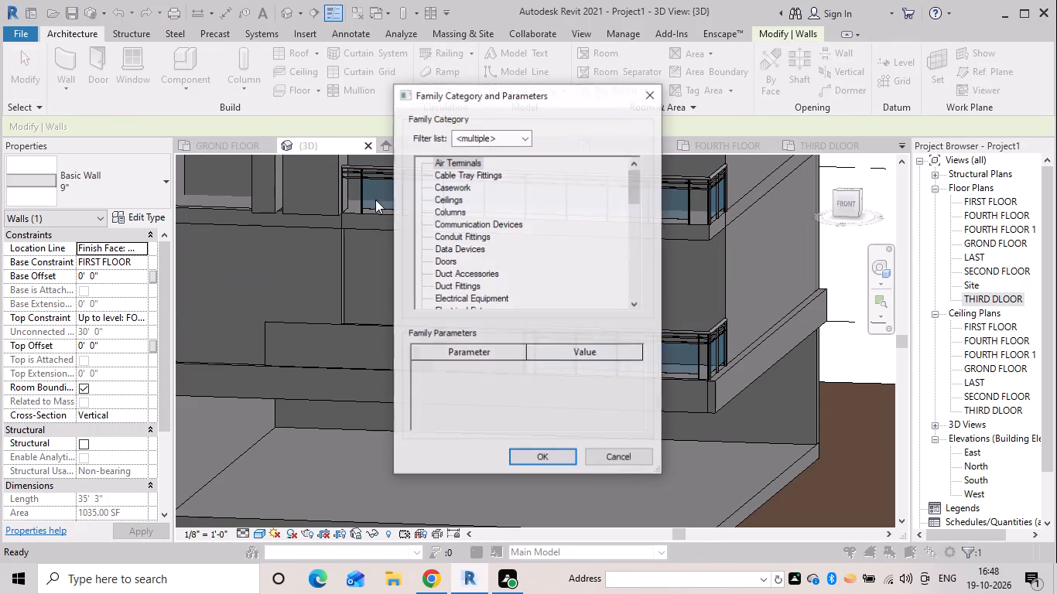
pyautogui.click(455, 224)
pyautogui.press('w')
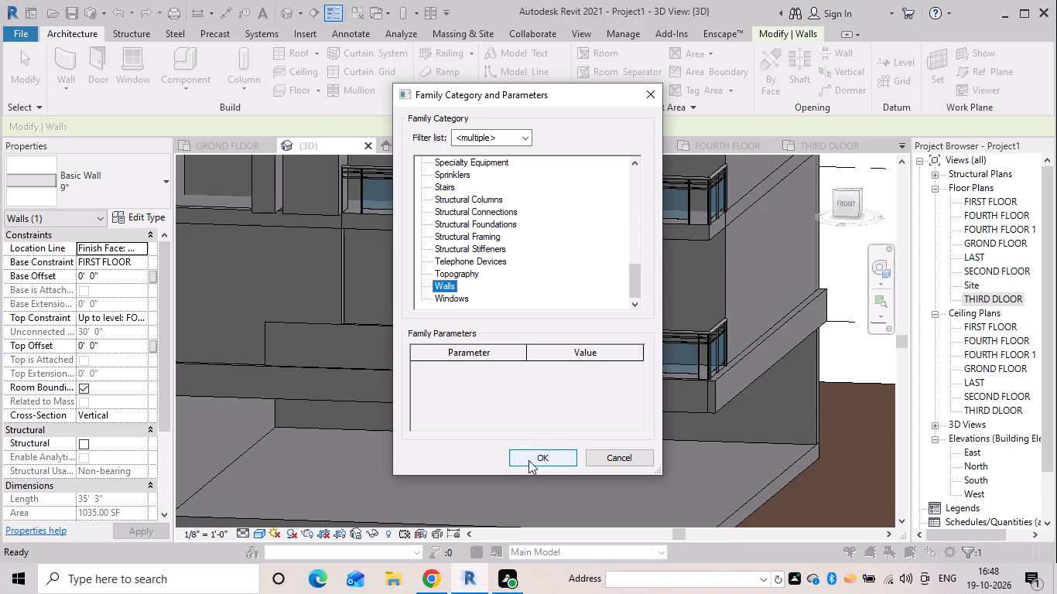
pyautogui.click(532, 457)
pyautogui.click(536, 312)
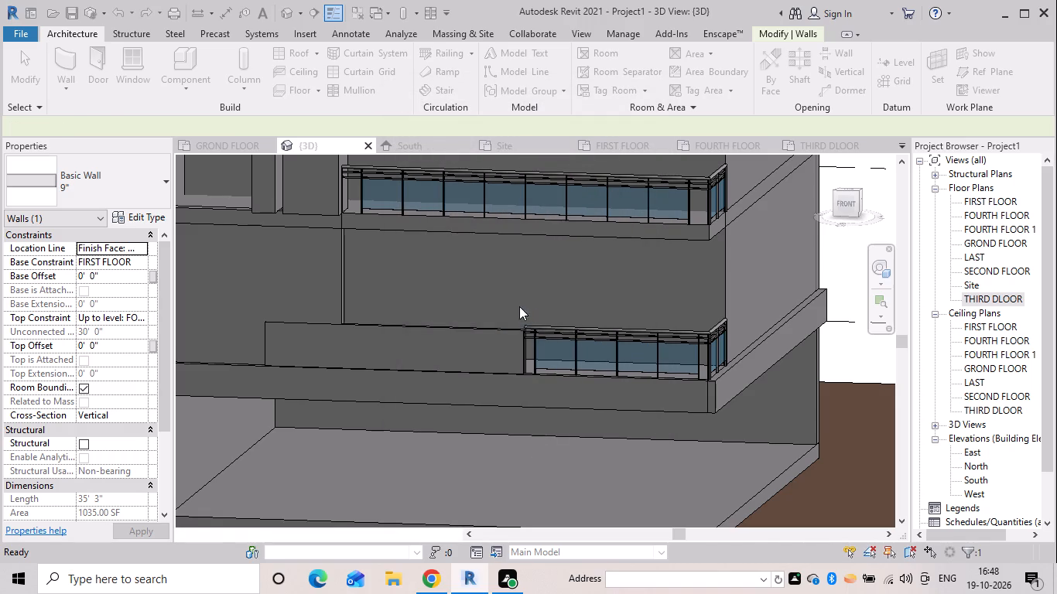
# Begin an extrusion and set its work plane by picking the 9" wall's face behind the lower balcony railing.
pyautogui.click(131, 70)
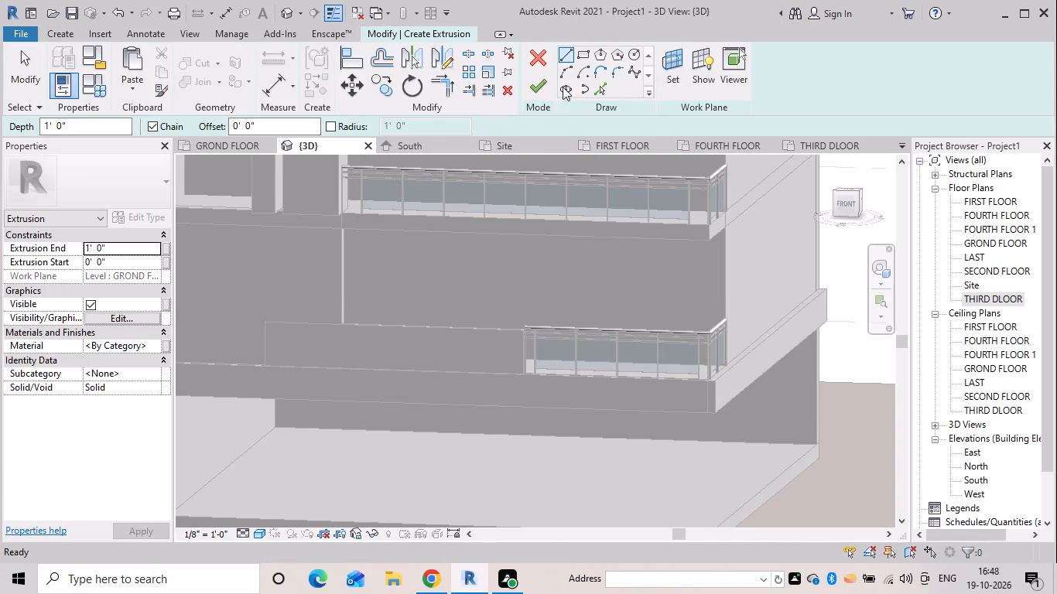
pyautogui.click(681, 83)
pyautogui.click(437, 312)
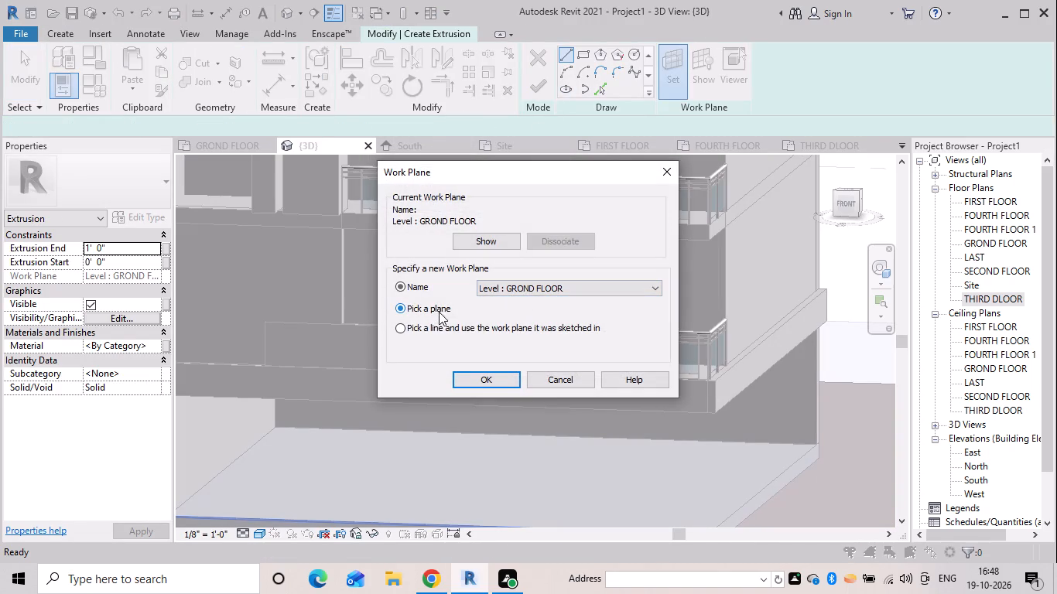
pyautogui.click(473, 377)
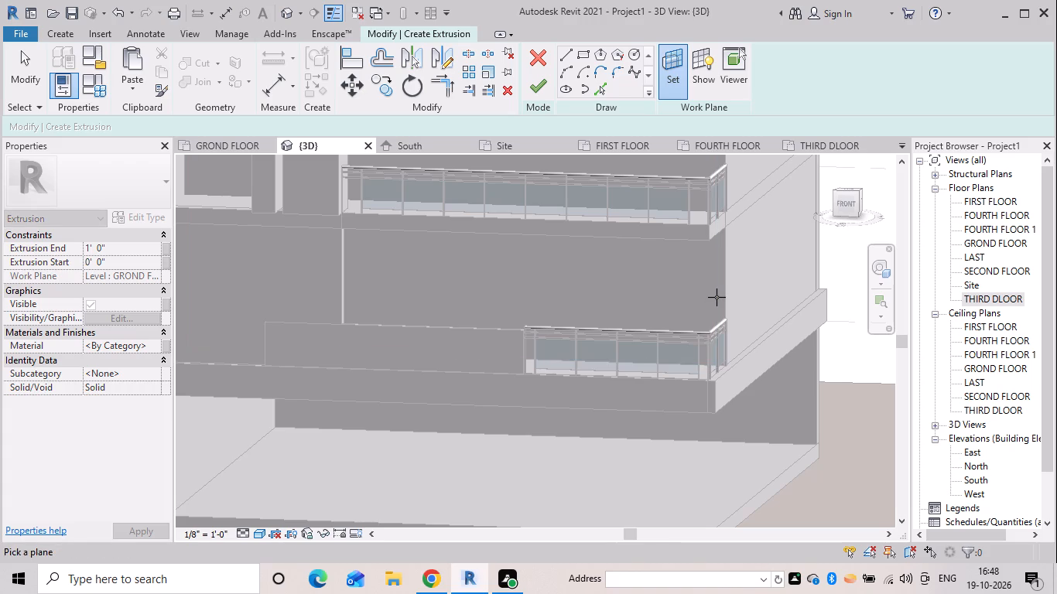
pyautogui.click(710, 299)
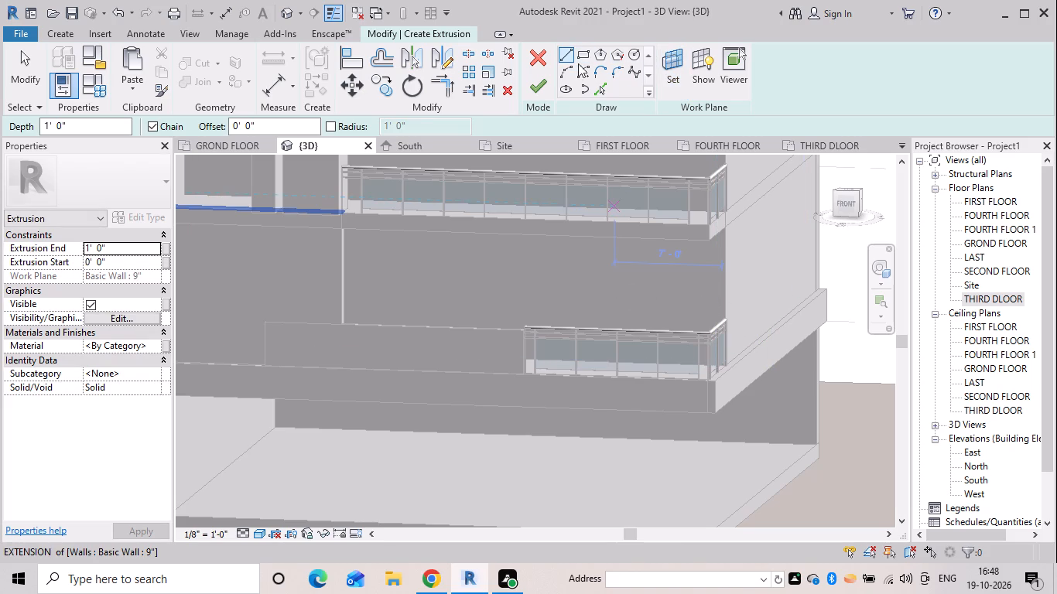
# Sketch a narrow vertical rectangle about 2" wide at the wall's outer corner, from the balcony floor up to the slab above.
pyautogui.doubleClick(580, 54)
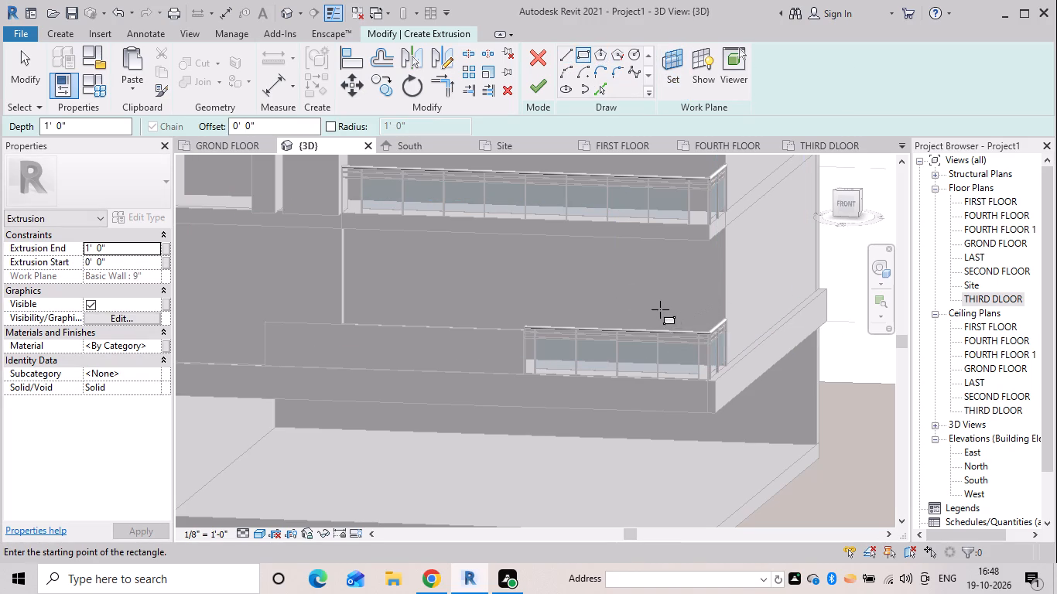
pyautogui.keyDown('shift'); pyautogui.moveTo(656, 307); pyautogui.dragTo(711, 433, button='middle'); pyautogui.keyUp('shift')
pyautogui.scroll(4, 778, 381)
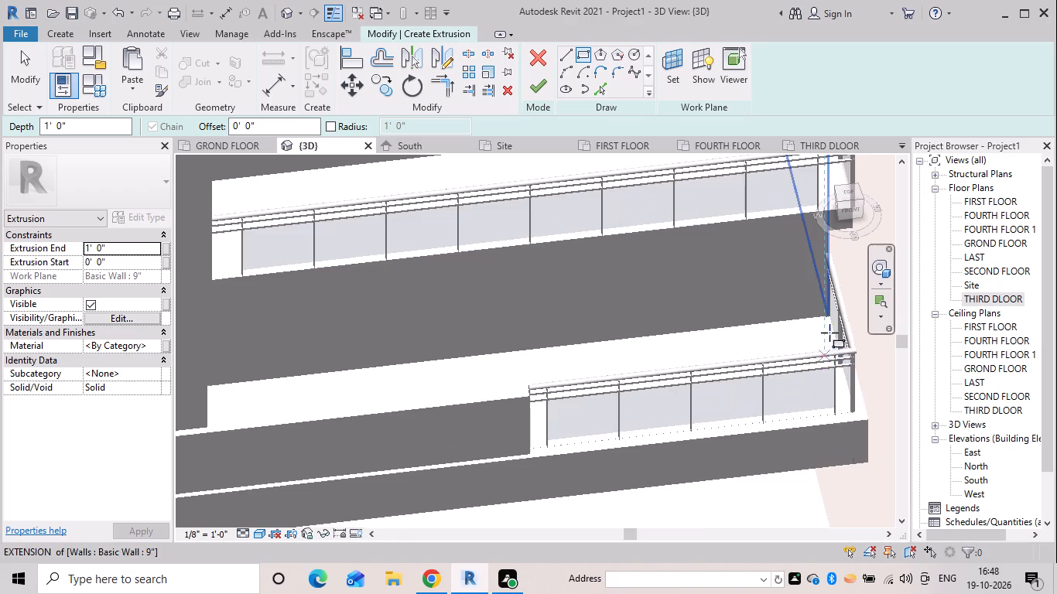
pyautogui.scroll(3, 816, 302)
pyautogui.moveTo(812, 309); pyautogui.dragTo(646, 378, button='middle')
pyautogui.scroll(3, 669, 399)
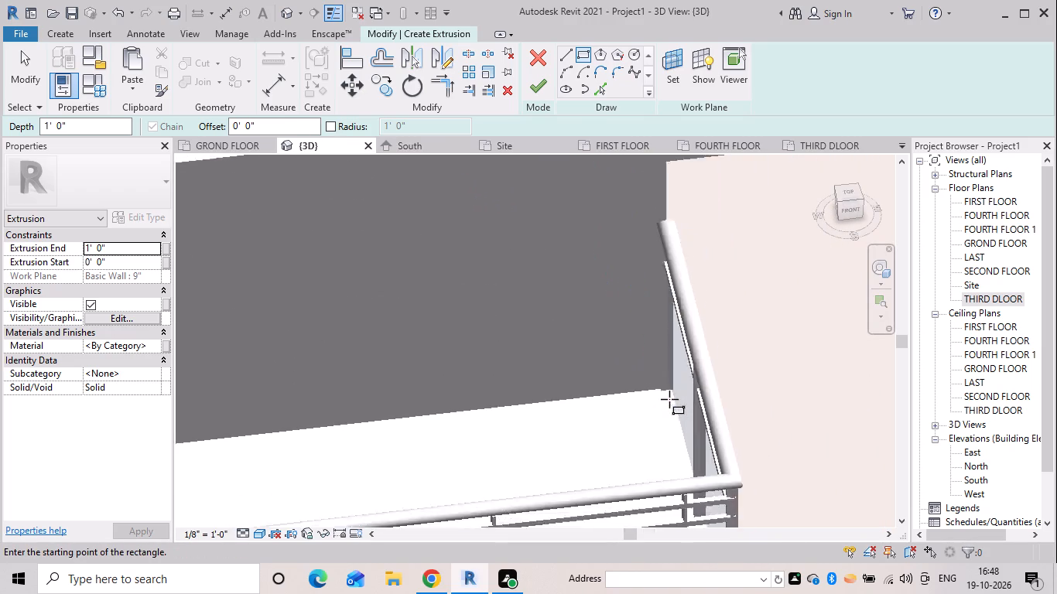
pyautogui.scroll(8, 669, 399)
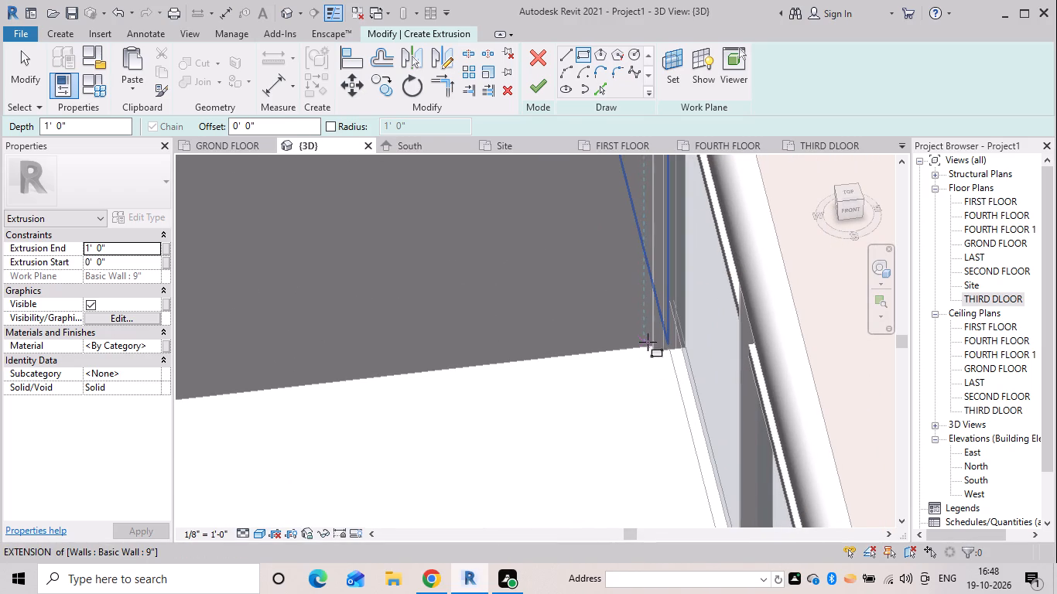
pyautogui.moveTo(648, 342); pyautogui.dragTo(620, 353)
pyautogui.scroll(-11, 565, 268)
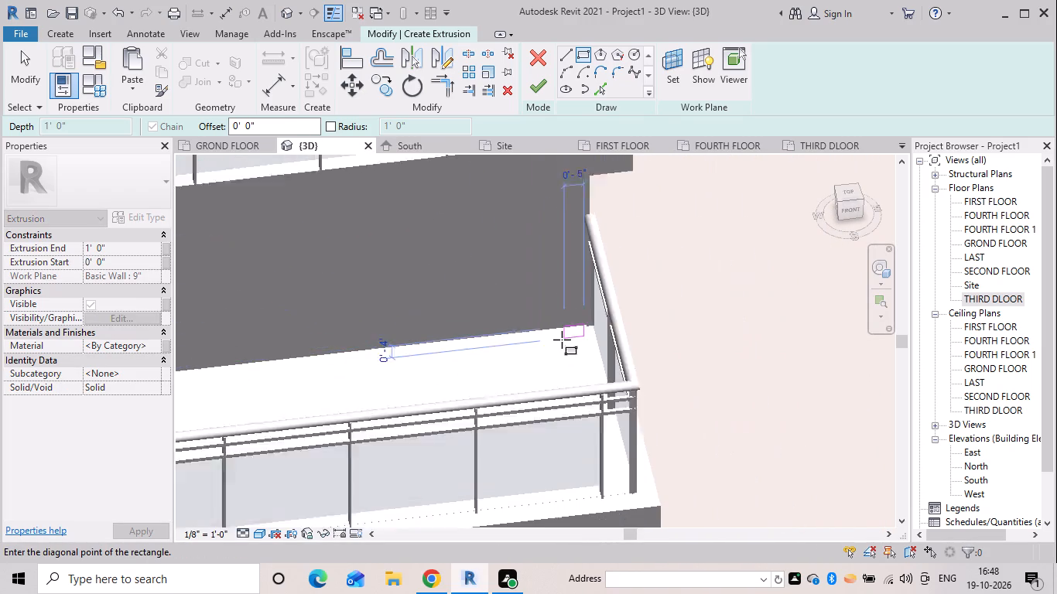
pyautogui.keyDown('shift'); pyautogui.moveTo(556, 340); pyautogui.dragTo(544, 280, button='middle'); pyautogui.keyUp('shift')
pyautogui.scroll(-4, 505, 186)
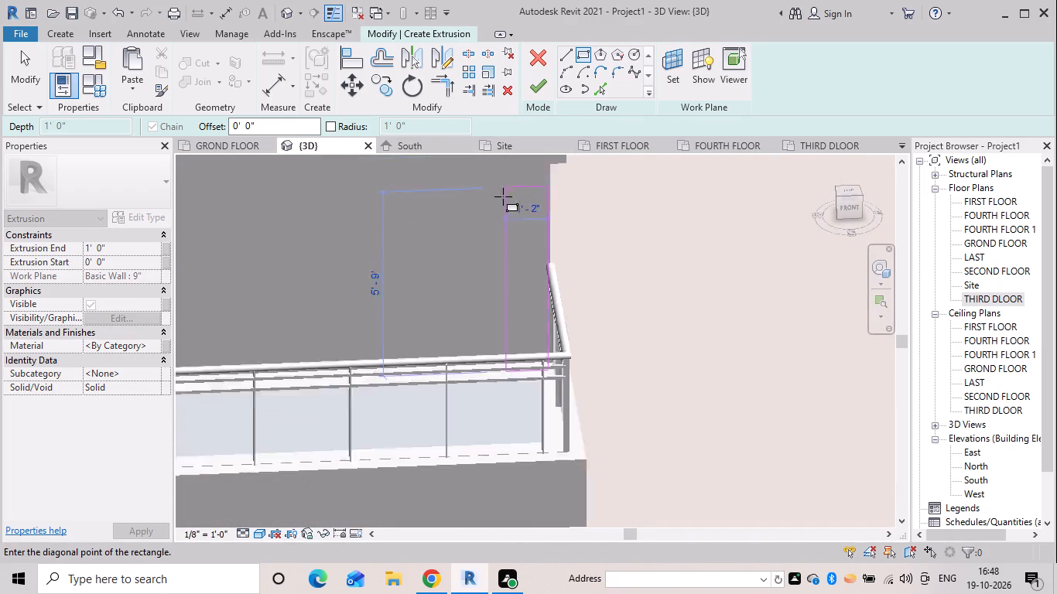
pyautogui.moveTo(495, 239); pyautogui.dragTo(493, 186, button='middle')
pyautogui.moveTo(481, 203); pyautogui.dragTo(388, 444, button='middle')
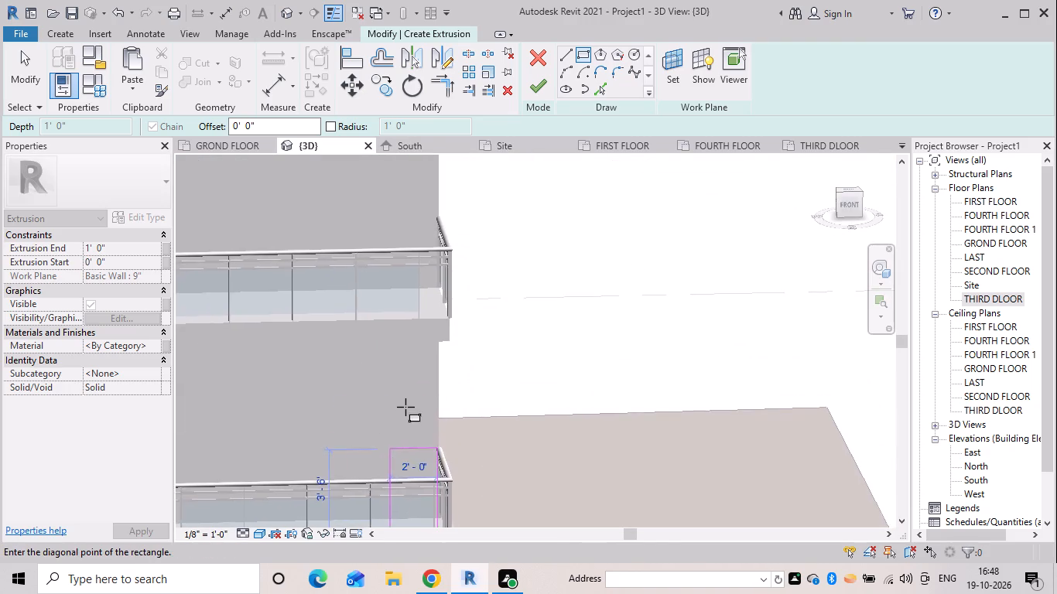
pyautogui.scroll(5, 409, 400)
pyautogui.keyDown('shift'); pyautogui.moveTo(411, 381); pyautogui.dragTo(409, 331, button='middle'); pyautogui.keyUp('shift')
pyautogui.scroll(2, 386, 227)
pyautogui.moveTo(386, 227); pyautogui.dragTo(361, 328, button='middle')
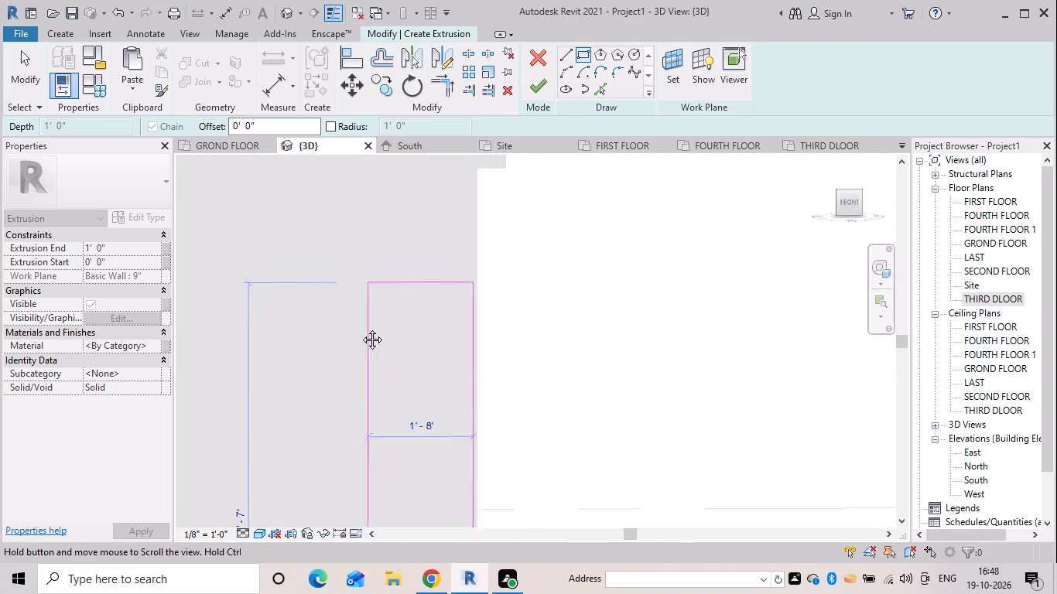
pyautogui.moveTo(361, 328); pyautogui.dragTo(337, 408, button='middle')
pyautogui.scroll(1, 337, 408)
pyautogui.scroll(4, 392, 307)
pyautogui.scroll(4, 464, 295)
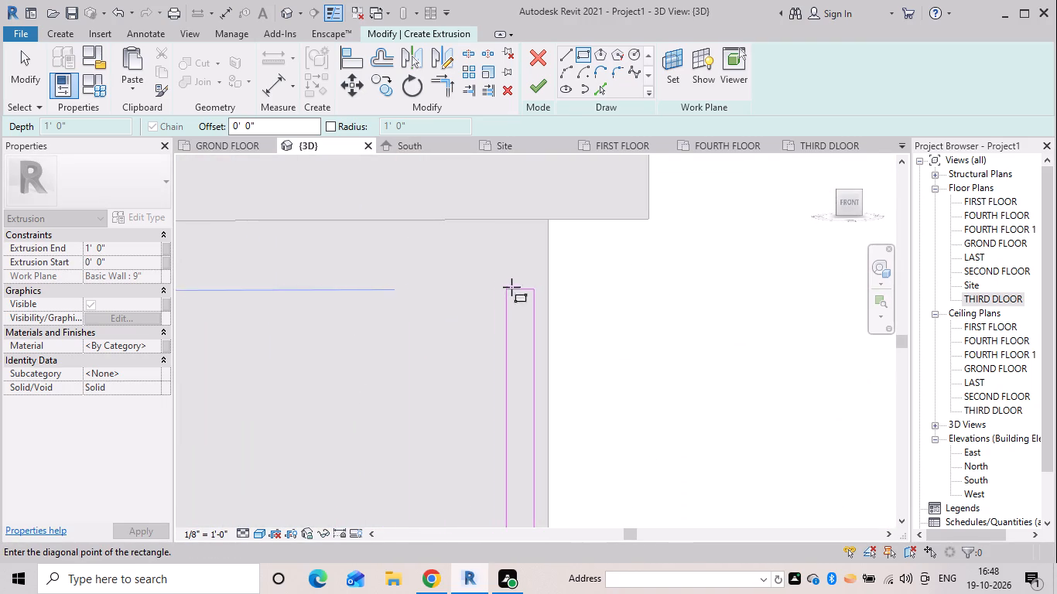
pyautogui.keyDown('shift'); pyautogui.moveTo(508, 234); pyautogui.dragTo(505, 226, button='middle'); pyautogui.keyUp('shift')
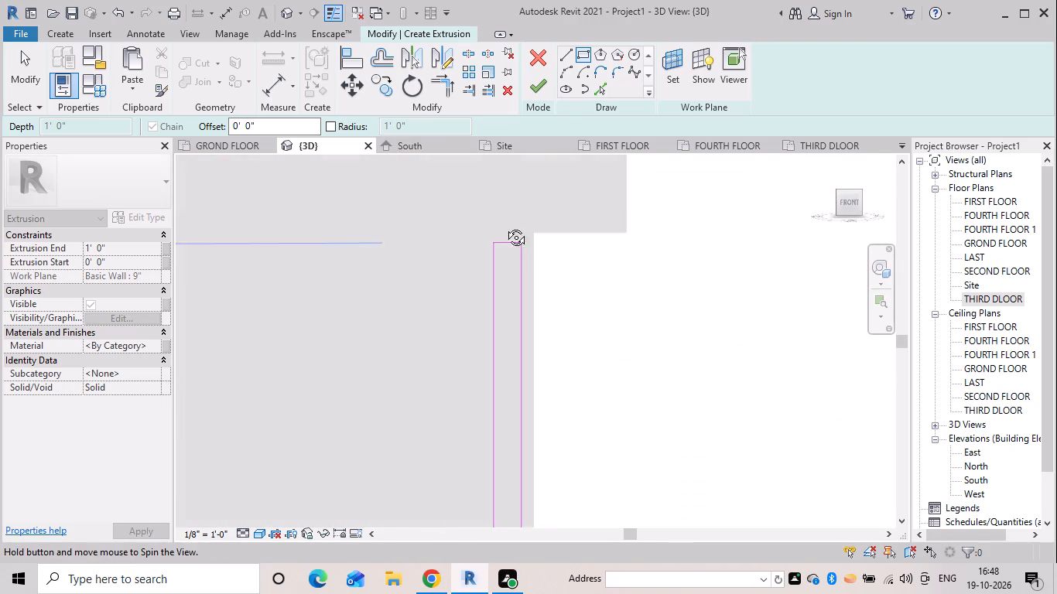
pyautogui.keyDown('shift'); pyautogui.moveTo(505, 226); pyautogui.dragTo(501, 169, button='middle'); pyautogui.keyUp('shift')
pyautogui.moveTo(449, 292); pyautogui.dragTo(446, 531, button='middle')
pyautogui.scroll(-5, 431, 442)
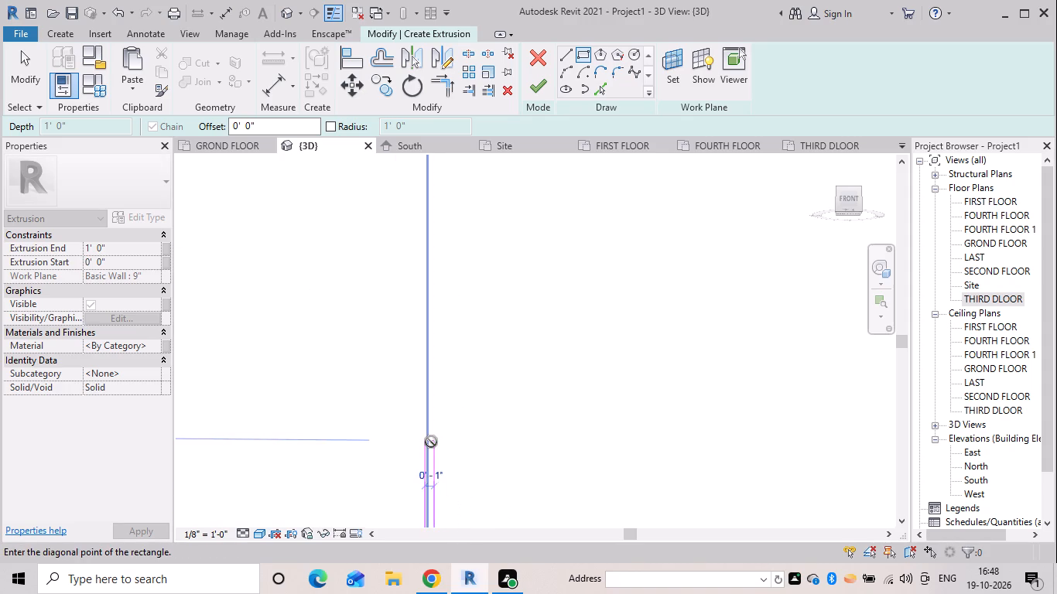
pyautogui.scroll(-2, 431, 442)
pyautogui.moveTo(431, 452); pyautogui.dragTo(435, 507, button='middle')
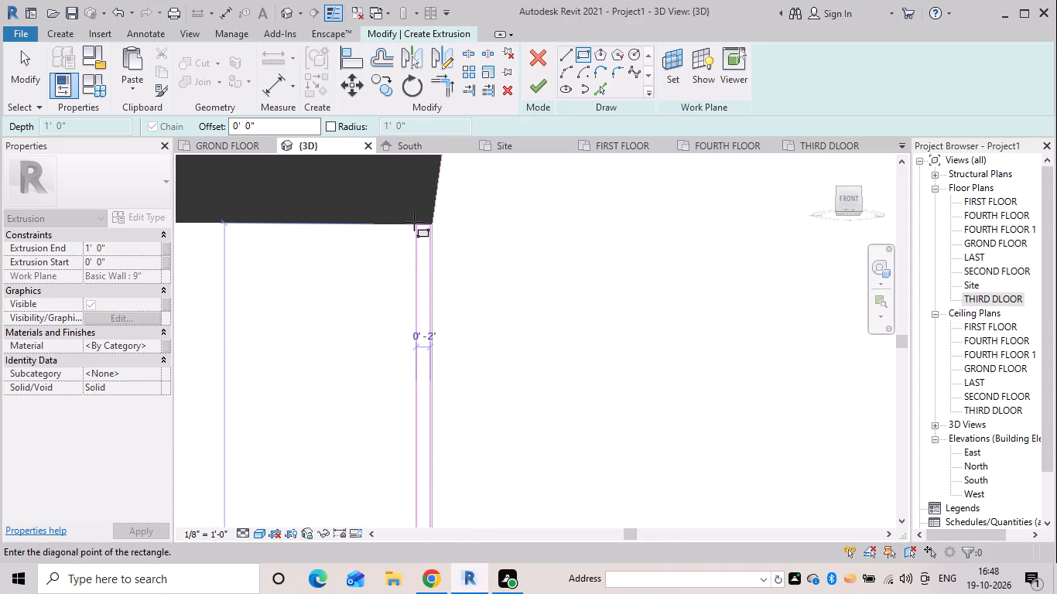
pyautogui.click(414, 222)
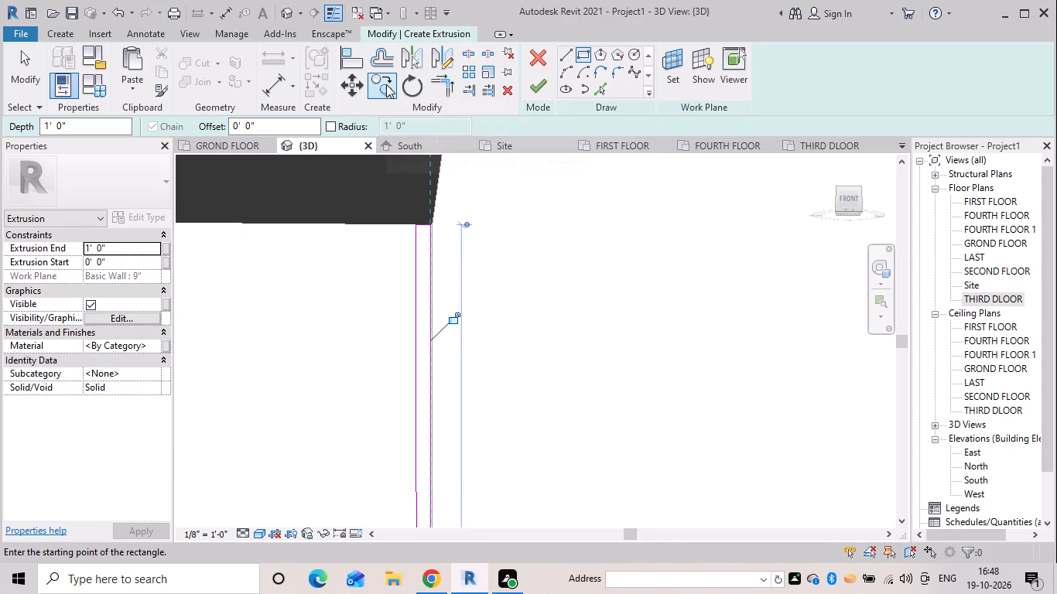
# Copy the strip rectangle with Constrain and Multiple enabled, placing the first copy 4" inward from its top corner along the wall.
pyautogui.tripleClick(386, 84)
pyautogui.scroll(-9, 557, 319)
pyautogui.moveTo(599, 263); pyautogui.dragTo(607, 239, button='middle')
pyautogui.keyDown('shift'); pyautogui.moveTo(599, 254); pyautogui.dragTo(594, 275, button='middle'); pyautogui.keyUp('shift')
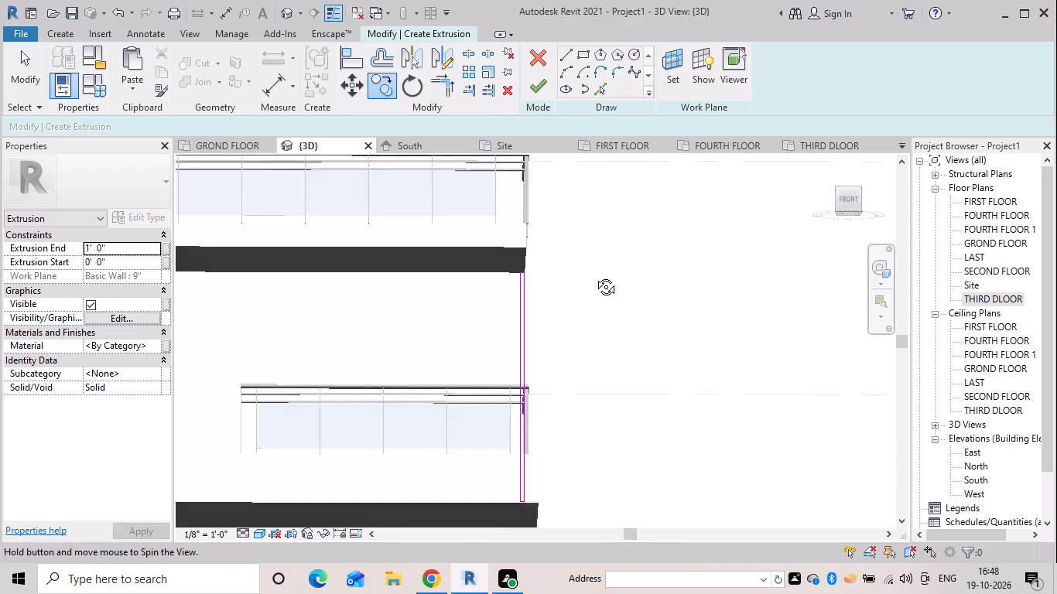
pyautogui.keyDown('shift'); pyautogui.moveTo(594, 275); pyautogui.dragTo(615, 368, button='middle'); pyautogui.keyUp('shift')
pyautogui.scroll(-3, 616, 370)
pyautogui.moveTo(615, 370); pyautogui.dragTo(634, 210, button='middle')
pyautogui.moveTo(627, 410); pyautogui.dragTo(539, 251)
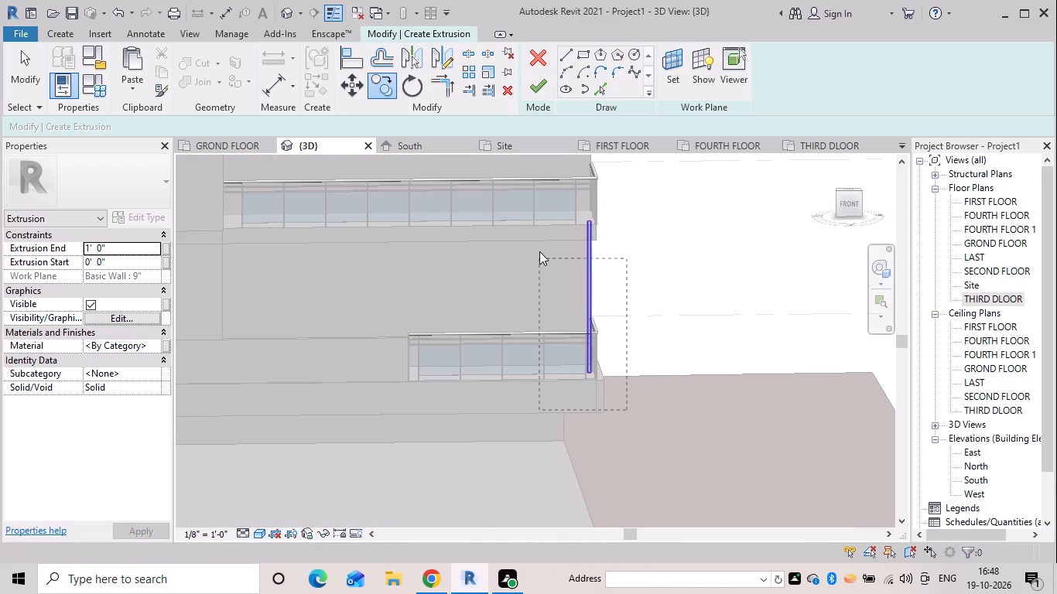
pyautogui.moveTo(539, 251); pyautogui.dragTo(538, 204)
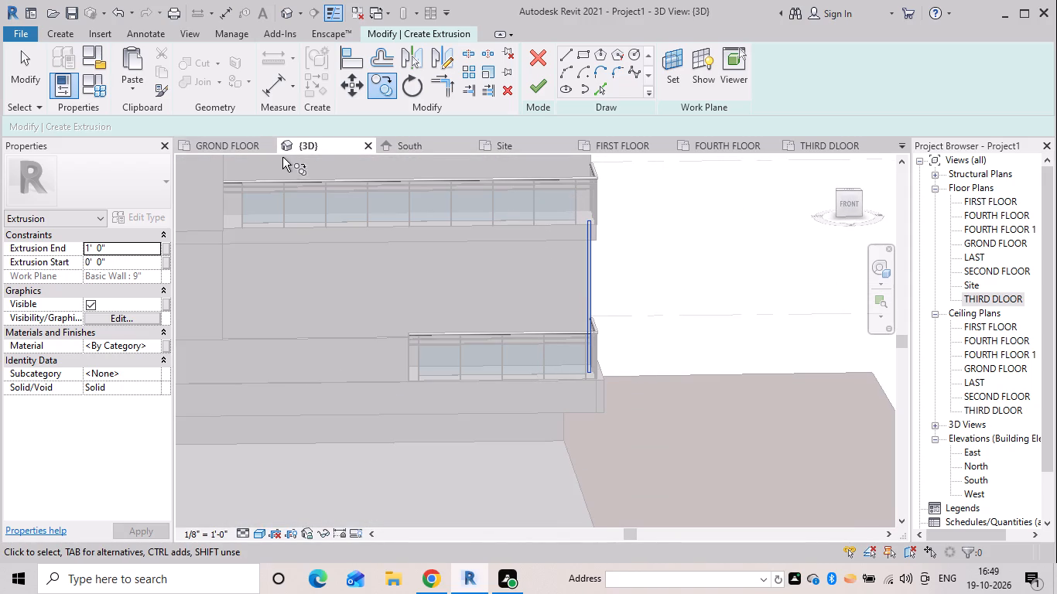
pyautogui.press('space')
pyautogui.click(263, 125)
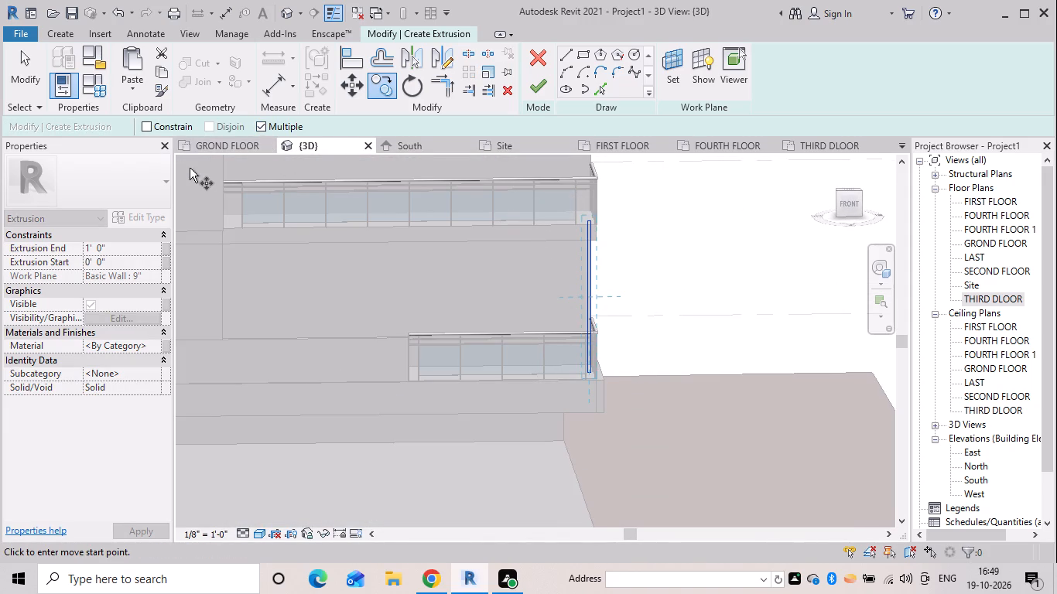
pyautogui.click(145, 121)
pyautogui.scroll(4, 574, 262)
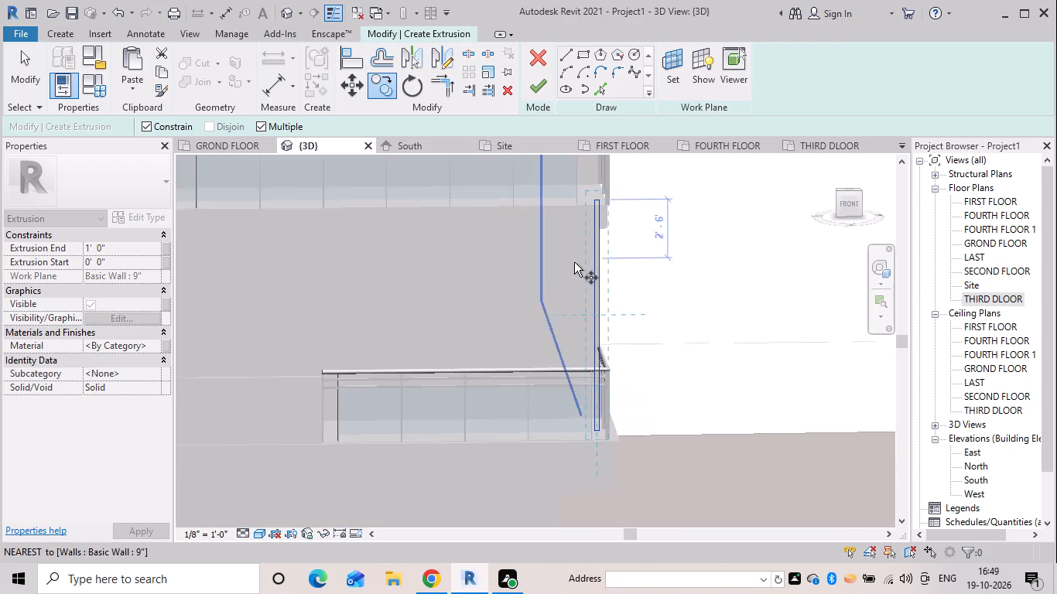
pyautogui.scroll(4, 628, 213)
pyautogui.moveTo(631, 207); pyautogui.dragTo(628, 366, button='middle')
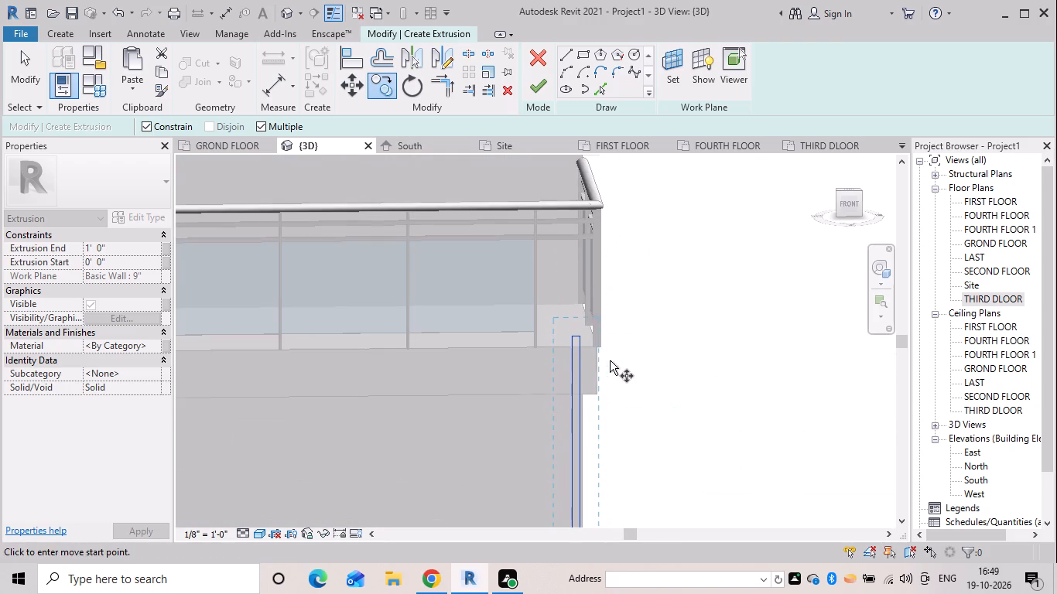
pyautogui.click(580, 334)
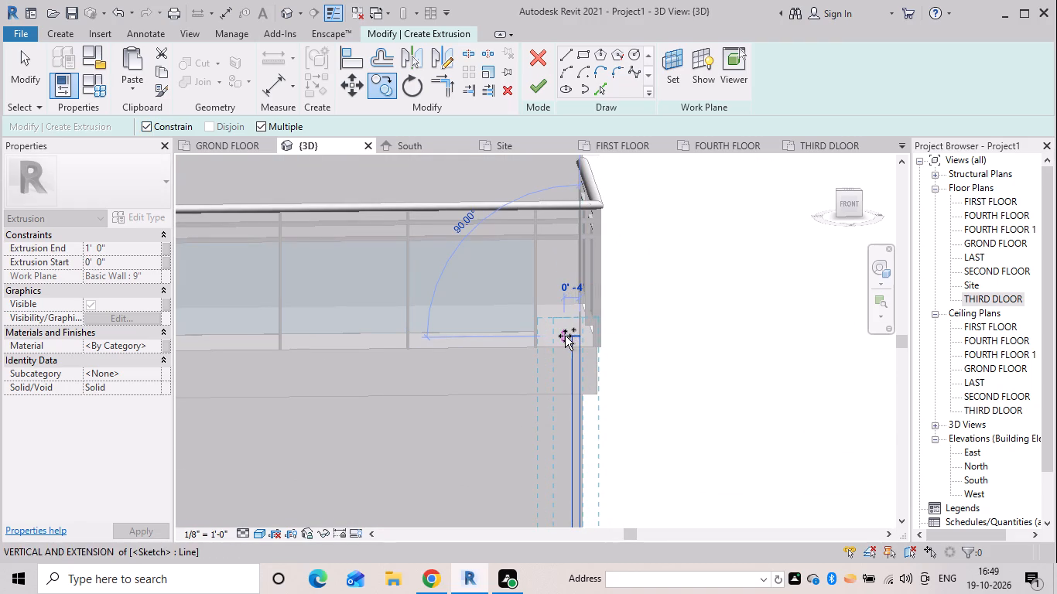
pyautogui.click(565, 336)
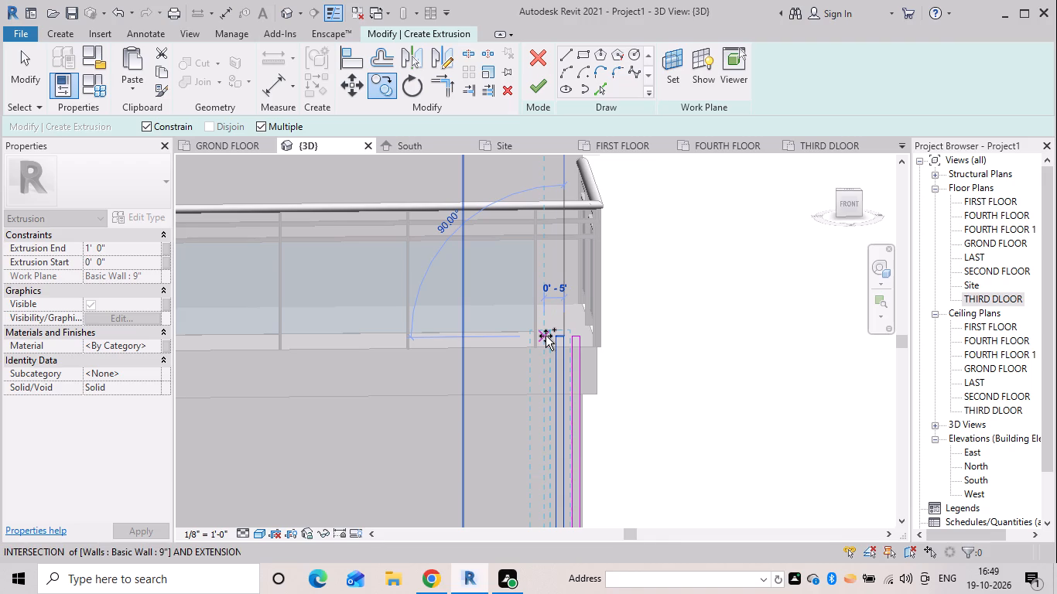
# Place ten more copies of the strip rectangle along the wall at 4" spacing, moving away from the outer corner.
pyautogui.scroll(5, 549, 336)
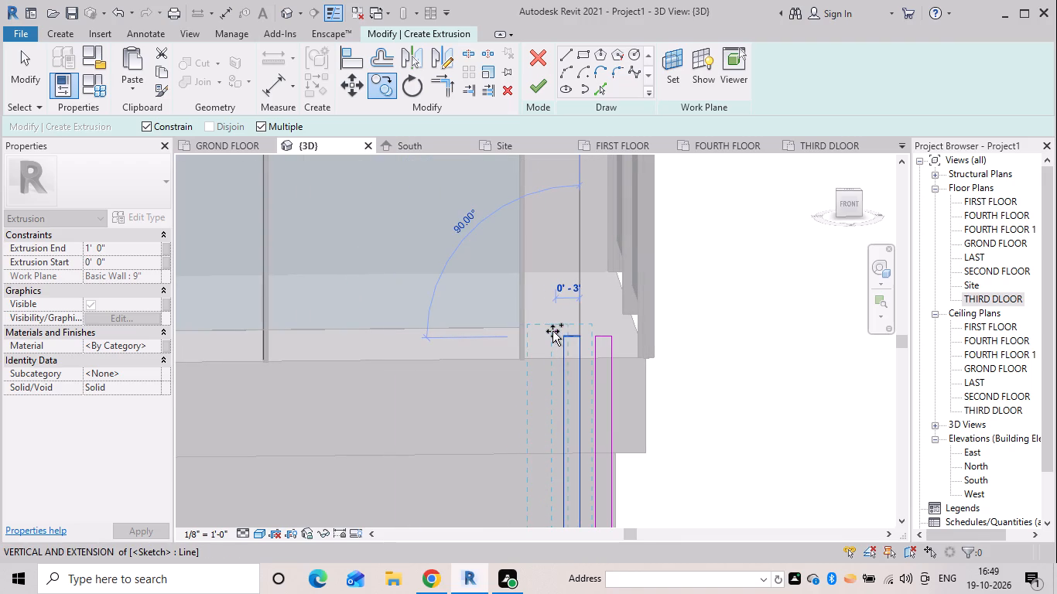
pyautogui.click(548, 330)
pyautogui.click(516, 332)
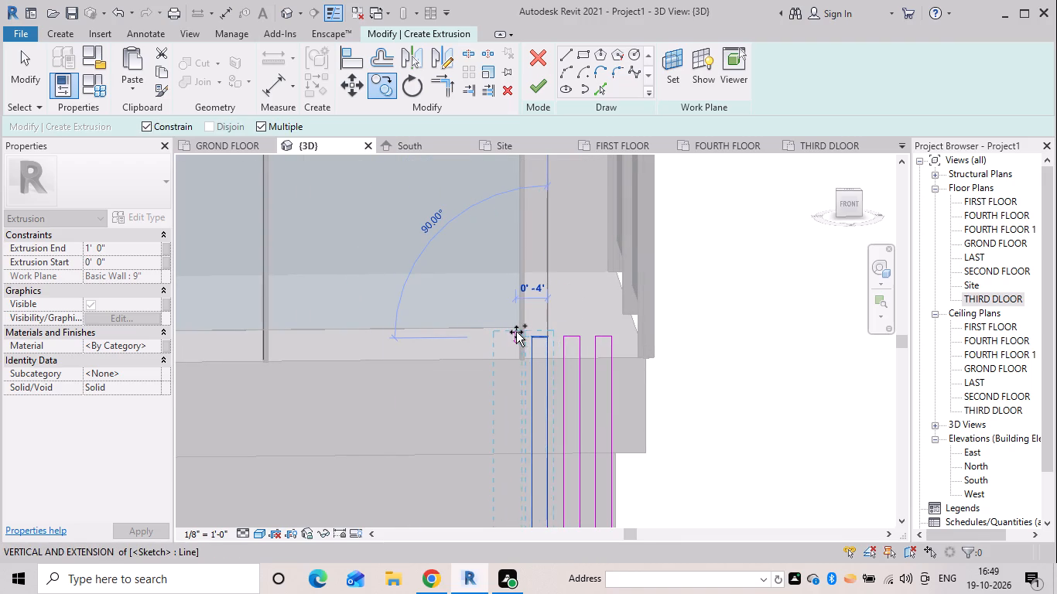
pyautogui.click(484, 334)
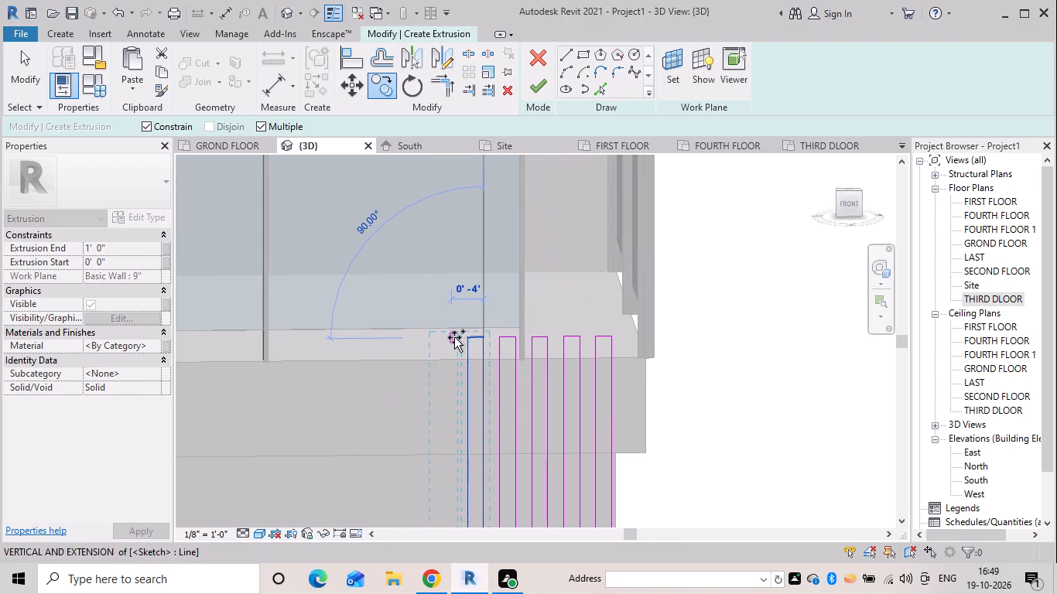
pyautogui.click(454, 337)
pyautogui.click(422, 334)
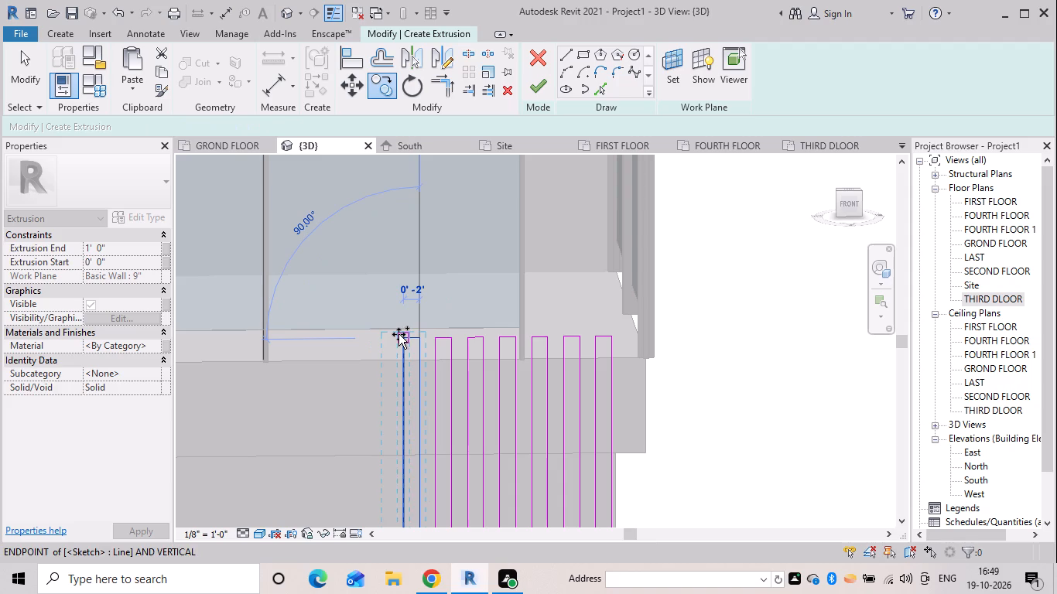
pyautogui.click(385, 334)
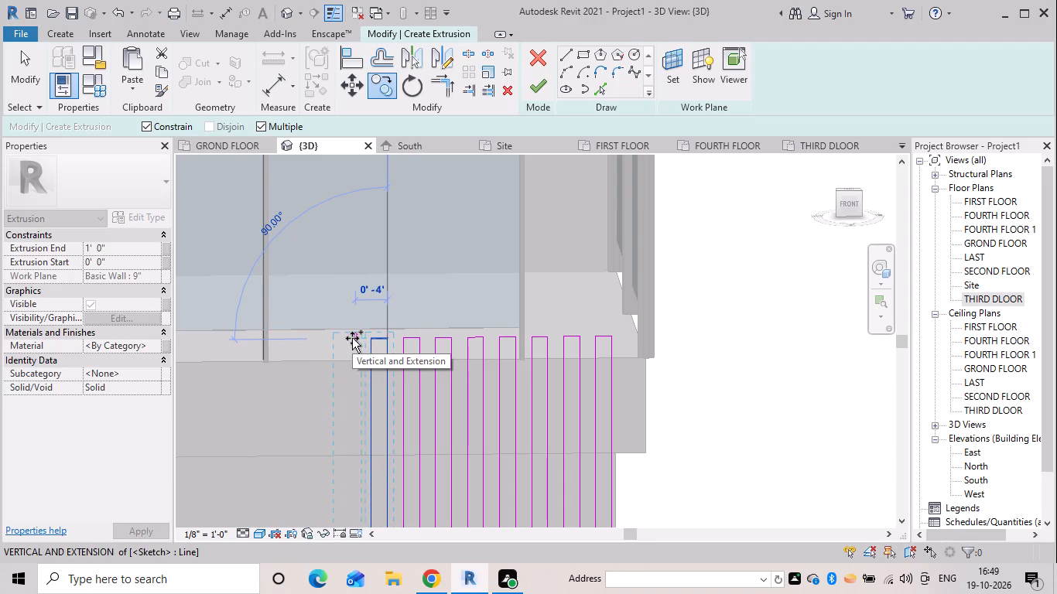
pyautogui.click(352, 338)
pyautogui.click(325, 340)
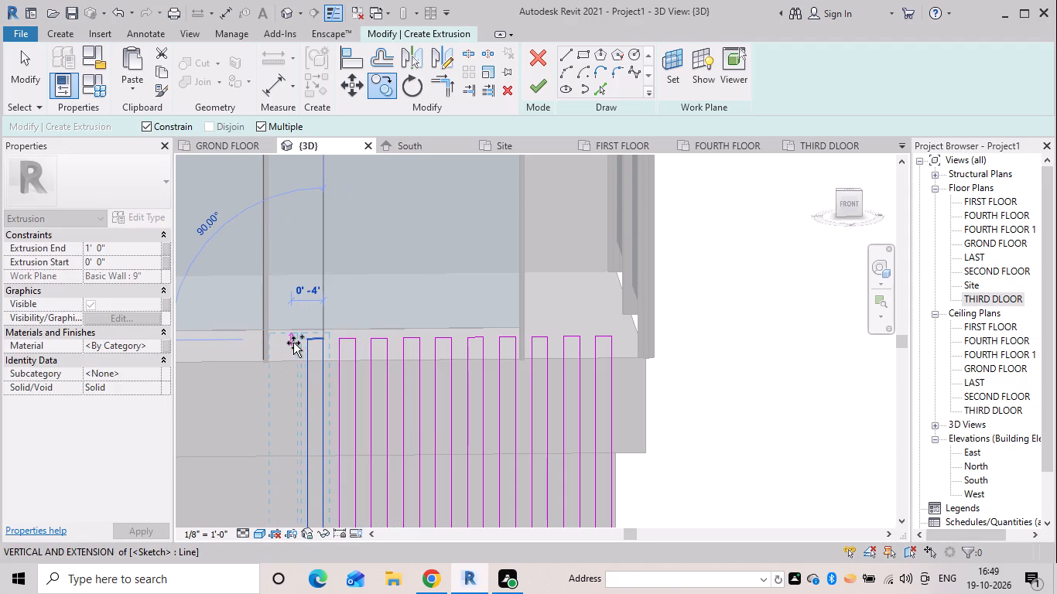
pyautogui.click(293, 343)
pyautogui.click(255, 344)
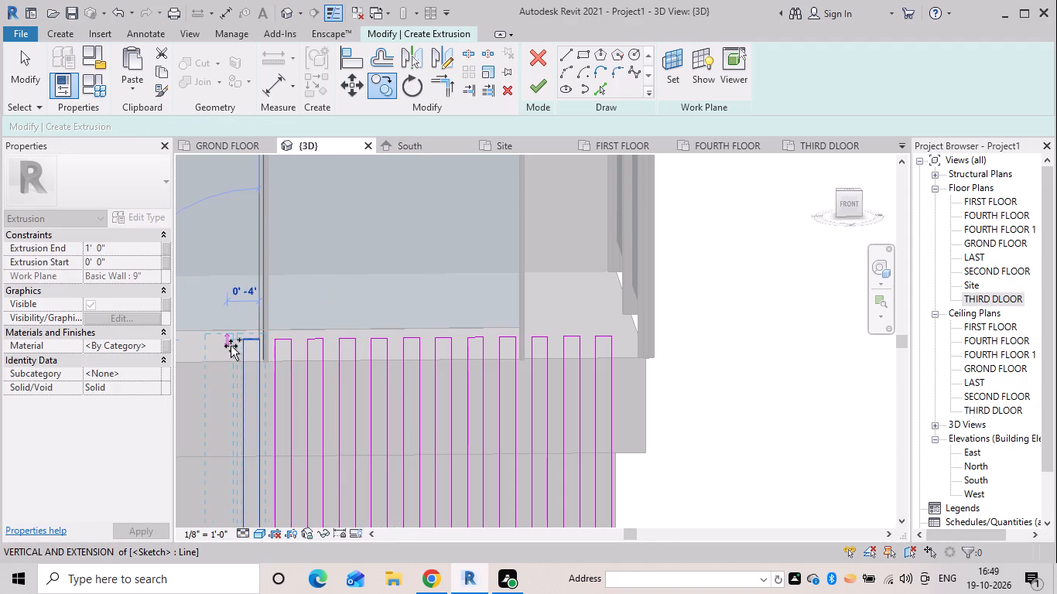
# Continue the row with seven more strip copies at the same 4" spacing.
pyautogui.scroll(-1, 231, 346)
pyautogui.moveTo(231, 346); pyautogui.dragTo(501, 349, button='middle')
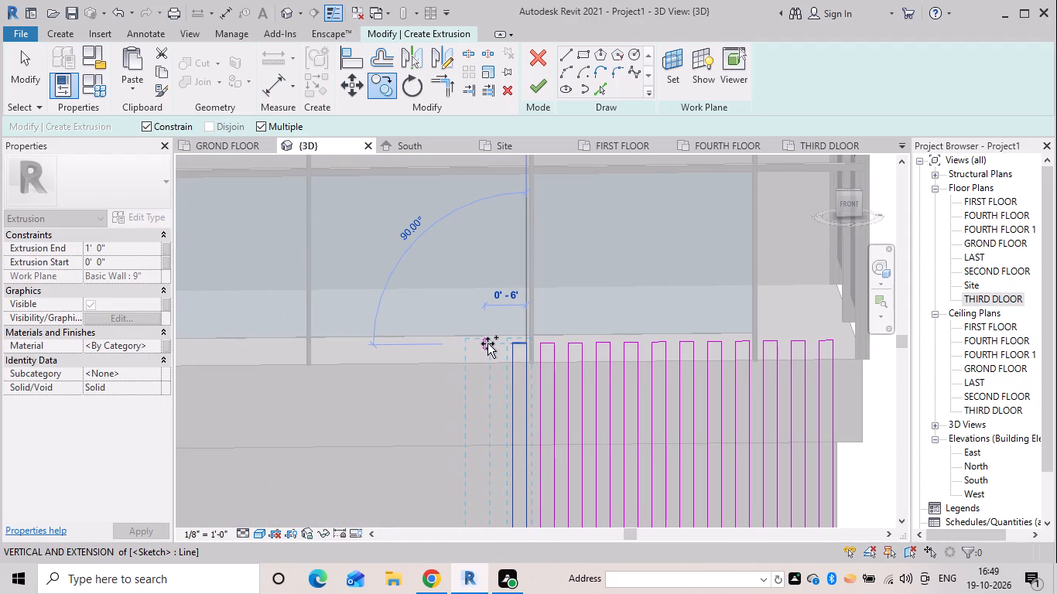
pyautogui.click(495, 343)
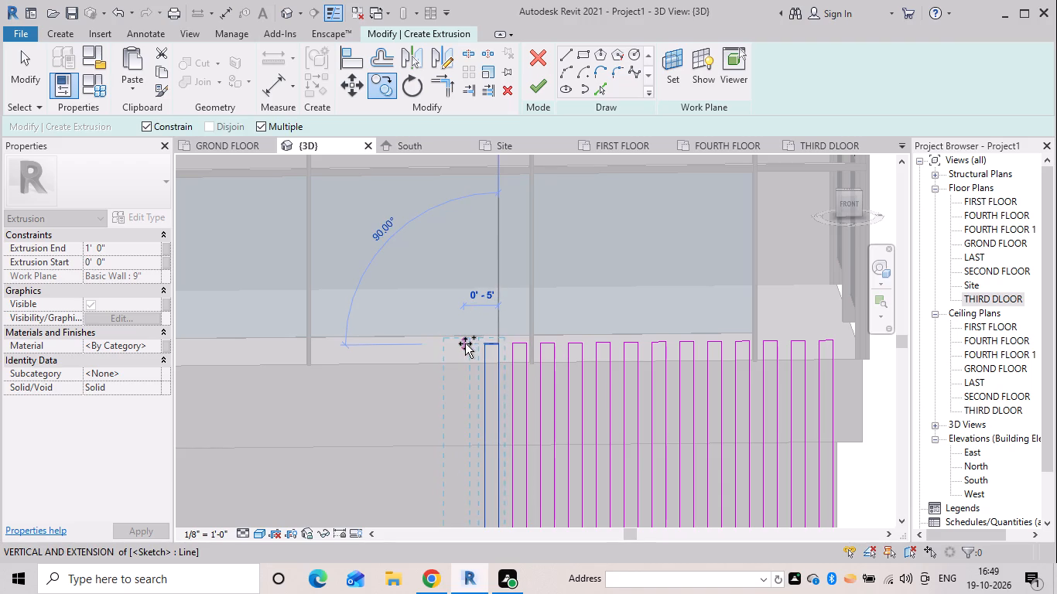
pyautogui.click(469, 343)
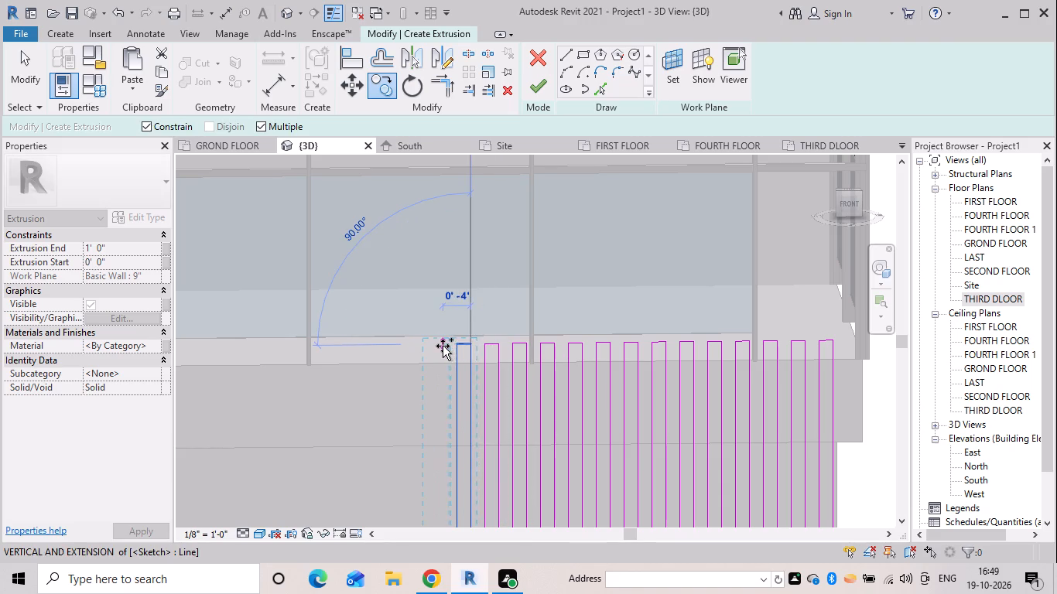
pyautogui.click(443, 346)
pyautogui.scroll(-11, 413, 352)
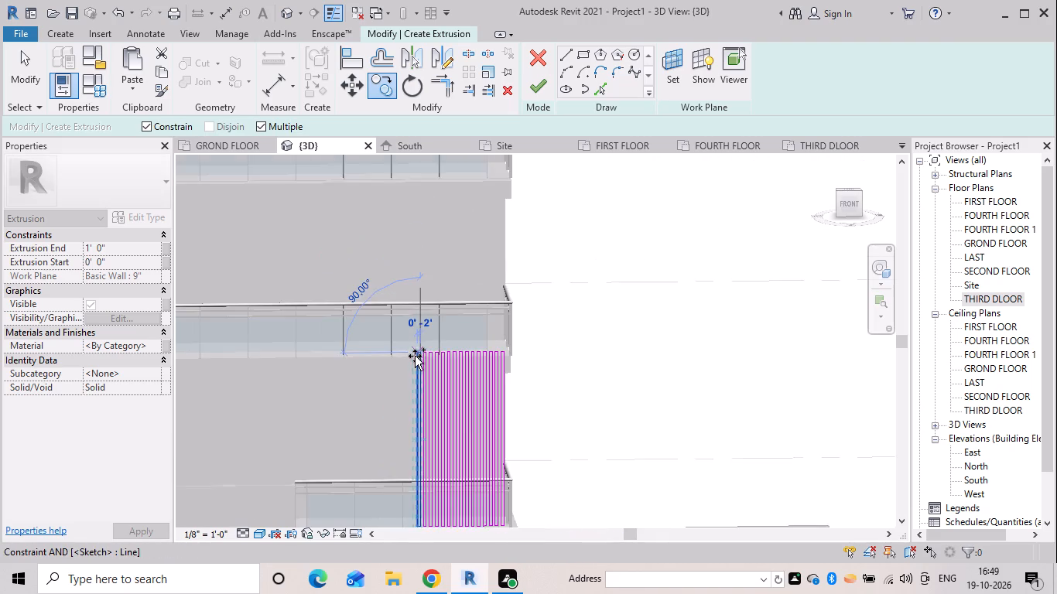
pyautogui.moveTo(415, 356); pyautogui.dragTo(467, 299, button='middle')
pyautogui.scroll(4, 462, 286)
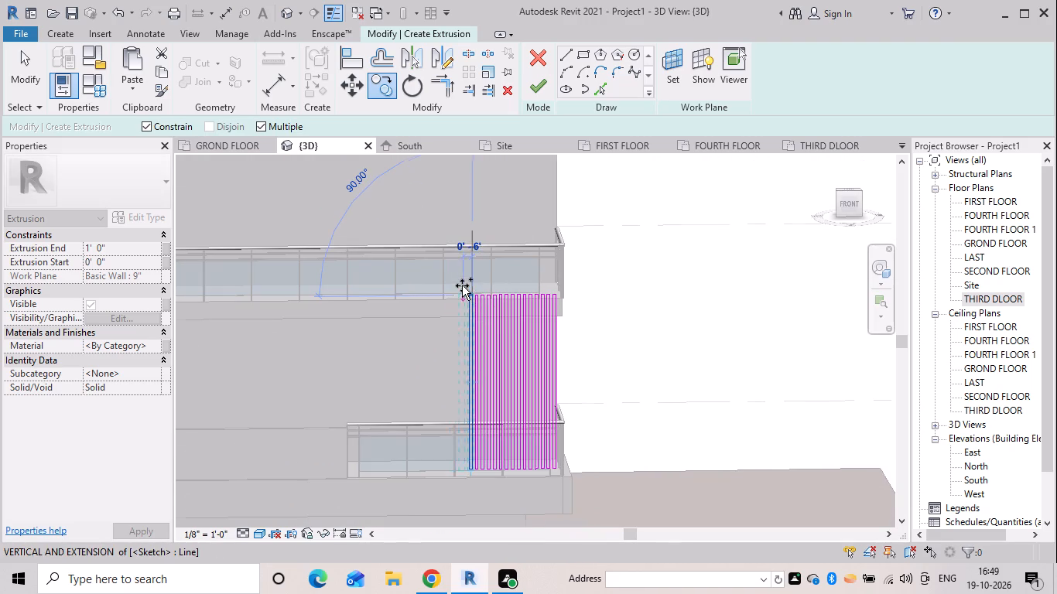
pyautogui.scroll(12, 462, 285)
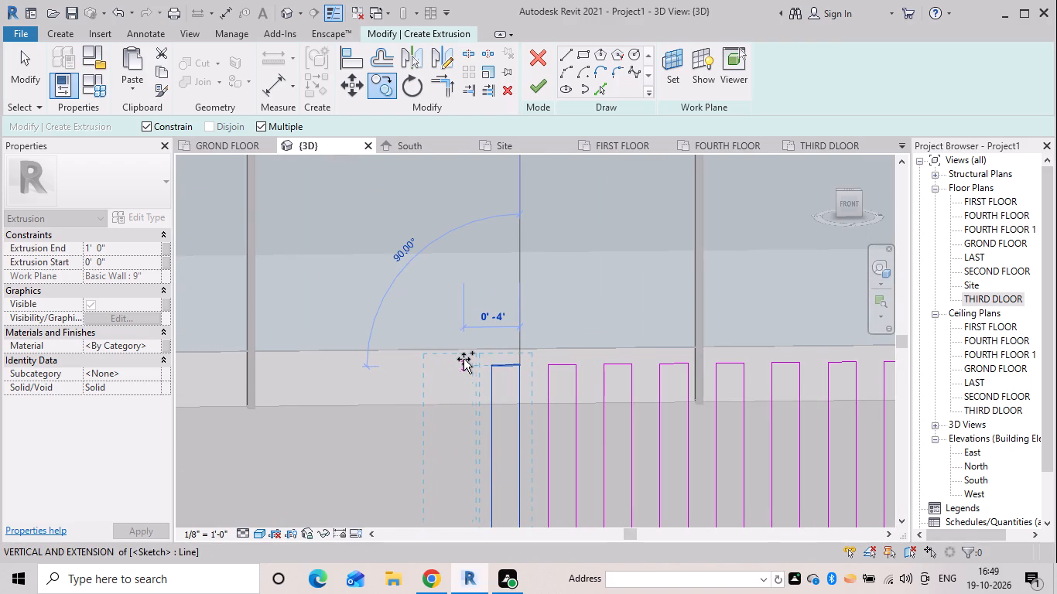
pyautogui.click(464, 359)
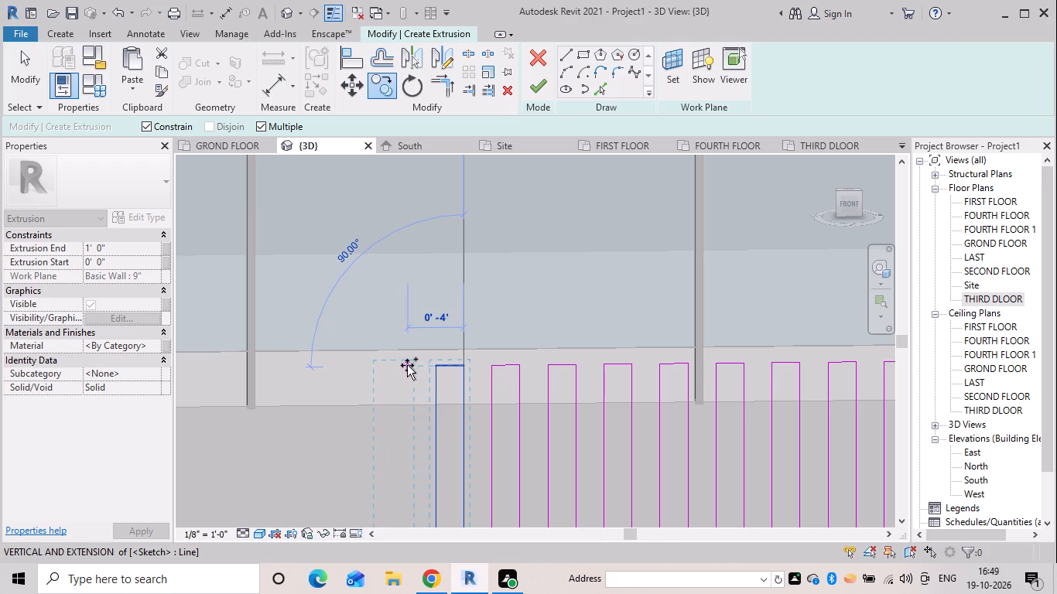
pyautogui.click(407, 365)
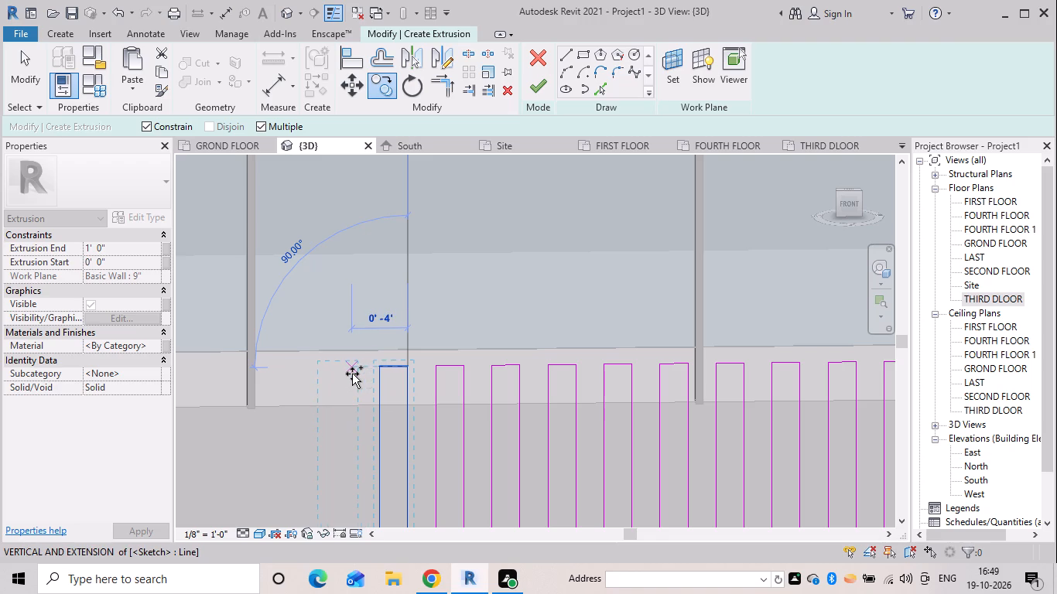
pyautogui.click(352, 374)
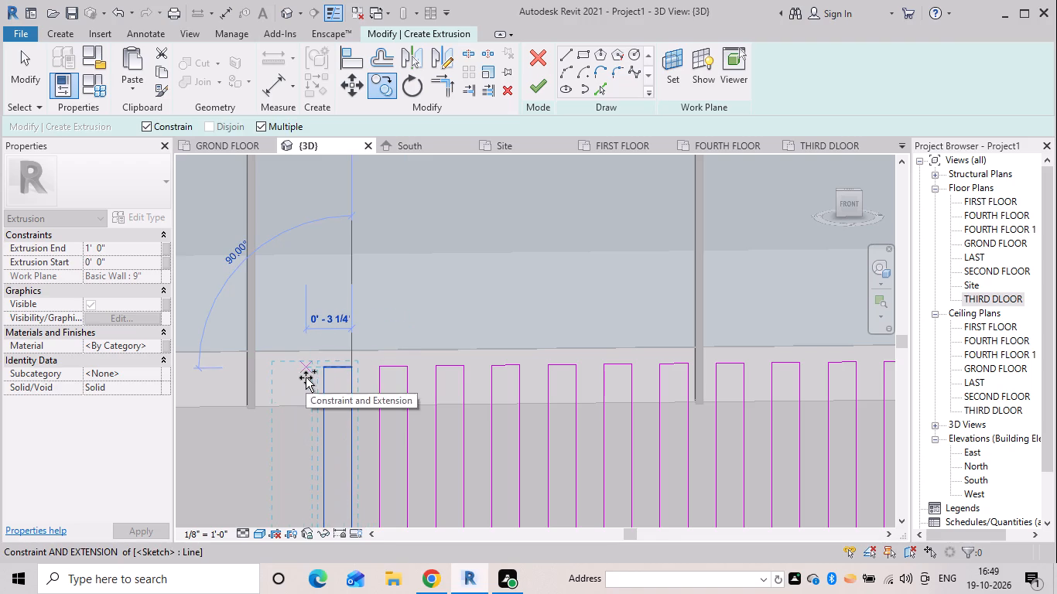
pyautogui.click(296, 375)
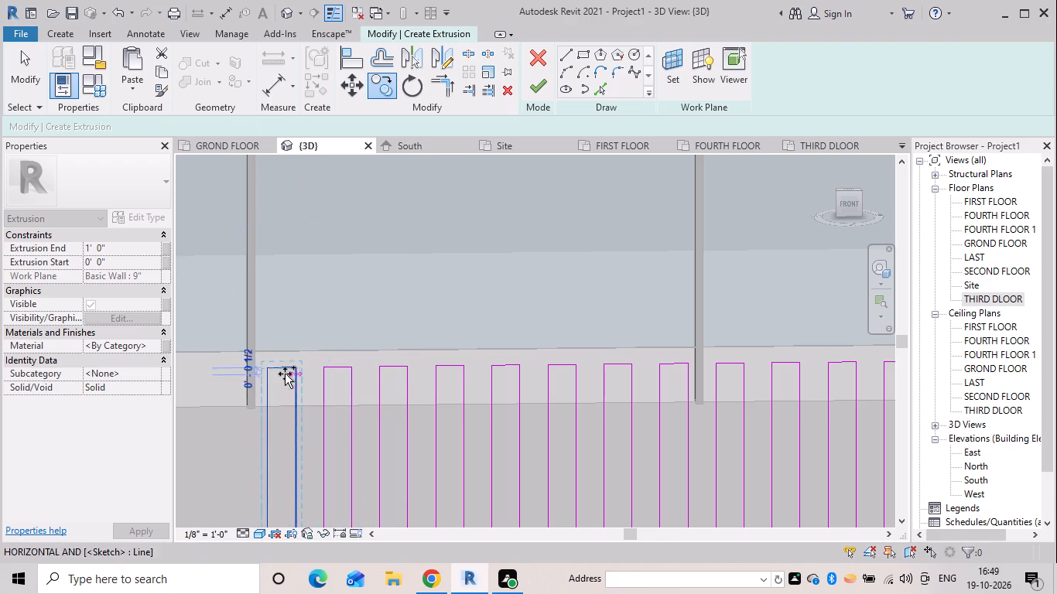
# Finish the sketch to extrude all the strips with a depth of 1' 0".
pyautogui.scroll(-16, 284, 373)
pyautogui.moveTo(339, 367); pyautogui.dragTo(347, 230, button='middle')
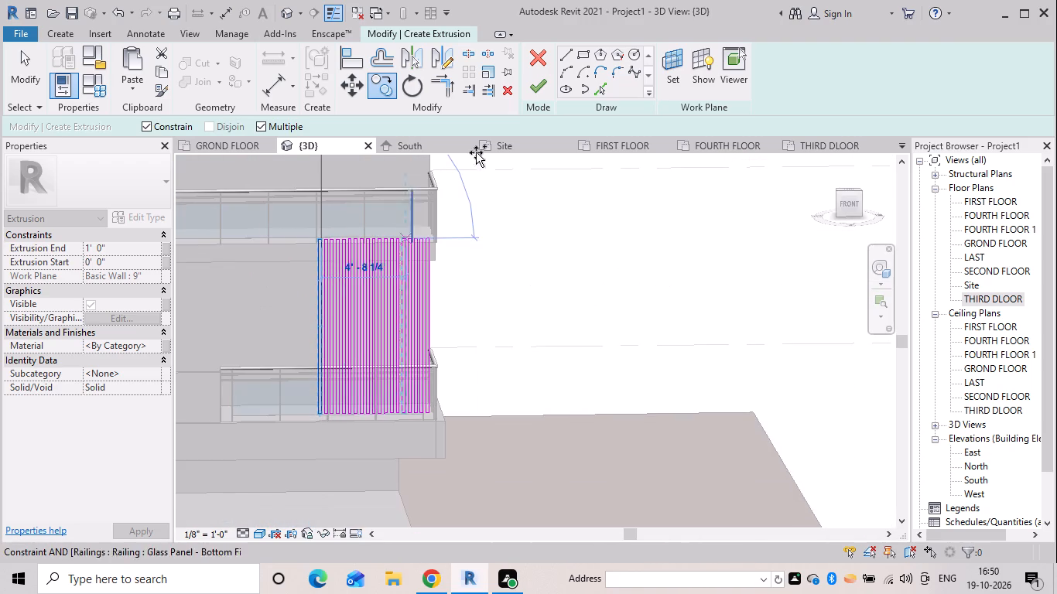
pyautogui.click(533, 83)
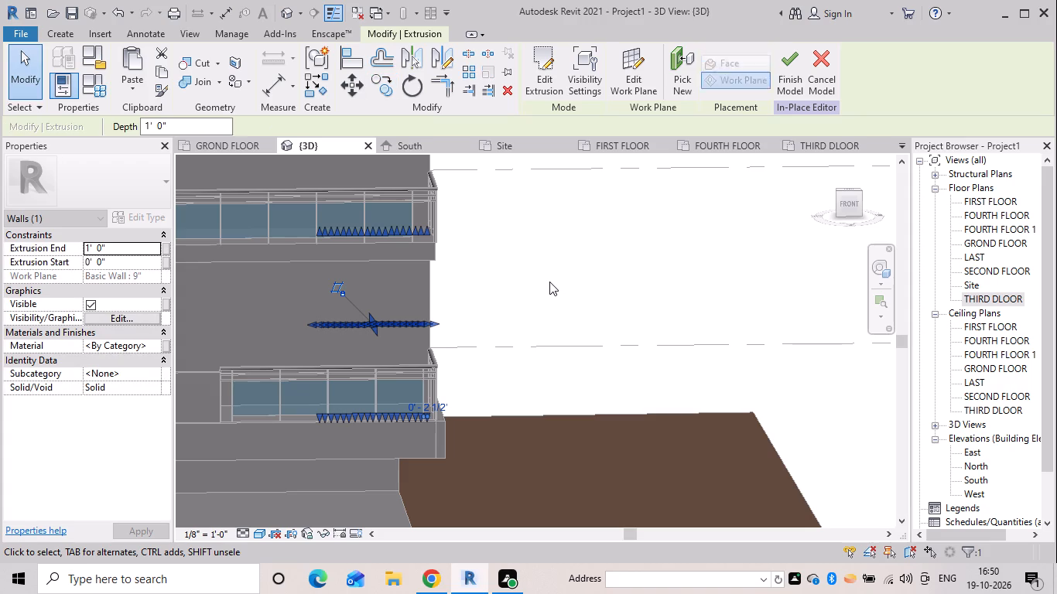
# From the right side view, stretch the extrusion's faces so it starts at -0' 9" and ends at -0' 4 1/2".
pyautogui.scroll(-4, 597, 327)
pyautogui.keyDown('shift'); pyautogui.moveTo(672, 286); pyautogui.dragTo(522, 293, button='middle'); pyautogui.keyUp('shift')
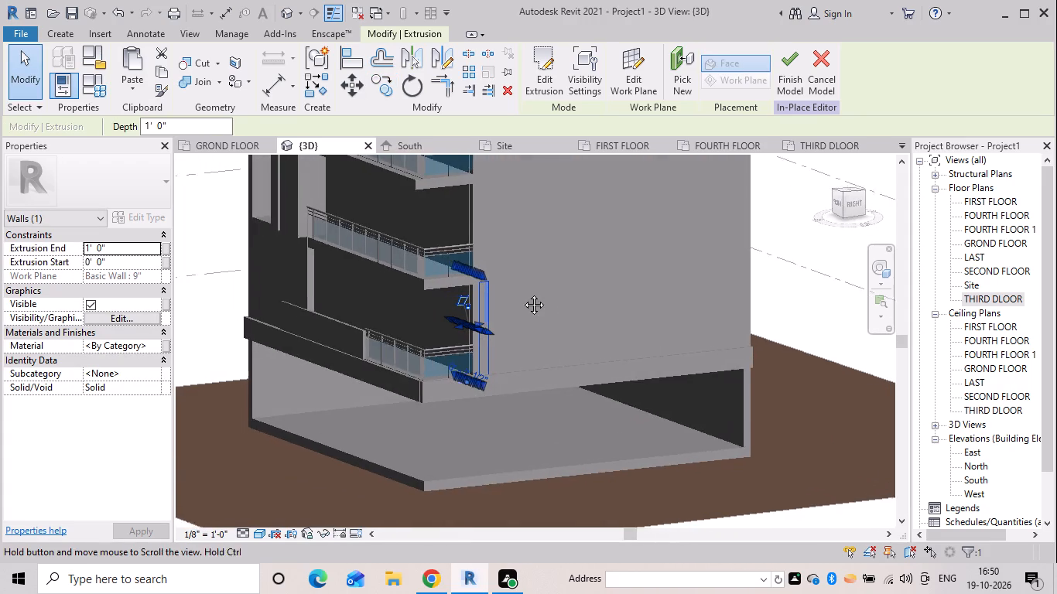
pyautogui.keyDown('shift'); pyautogui.moveTo(522, 293); pyautogui.dragTo(530, 295, button='middle'); pyautogui.keyUp('shift')
pyautogui.click(856, 202)
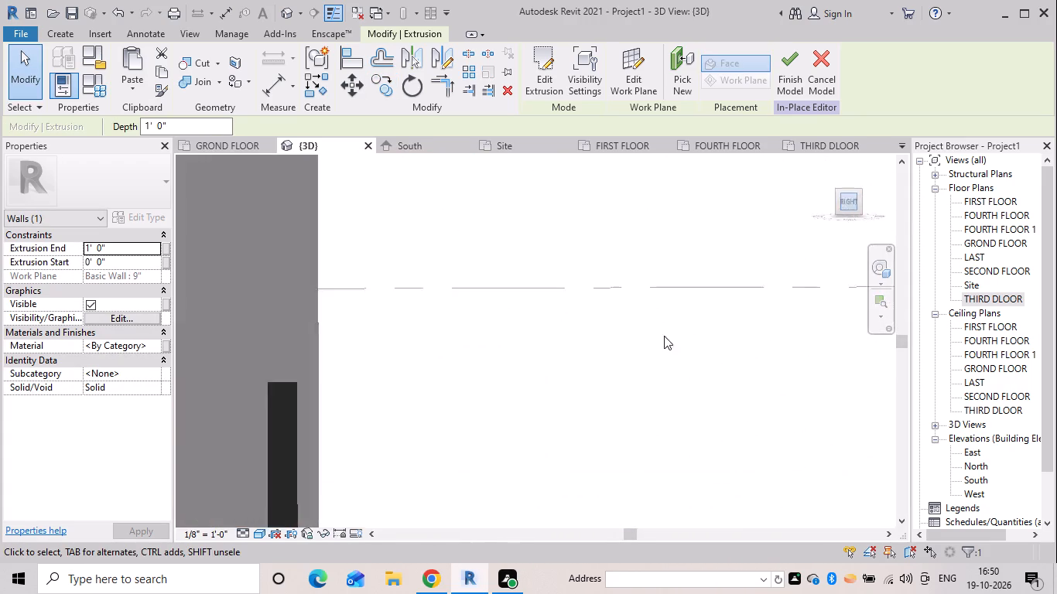
pyautogui.scroll(3, 520, 346)
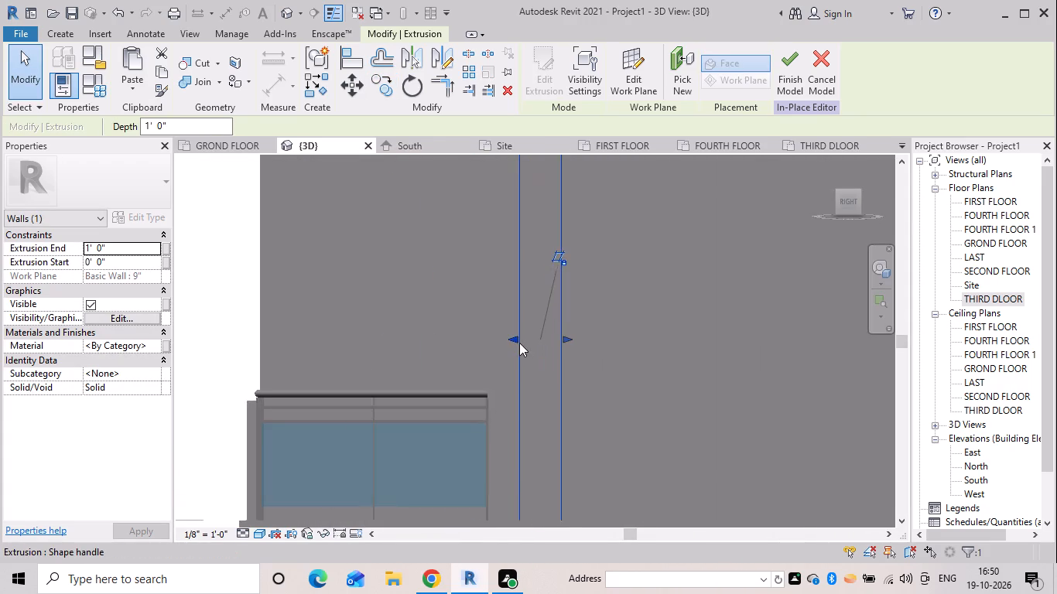
pyautogui.moveTo(511, 336); pyautogui.dragTo(478, 340)
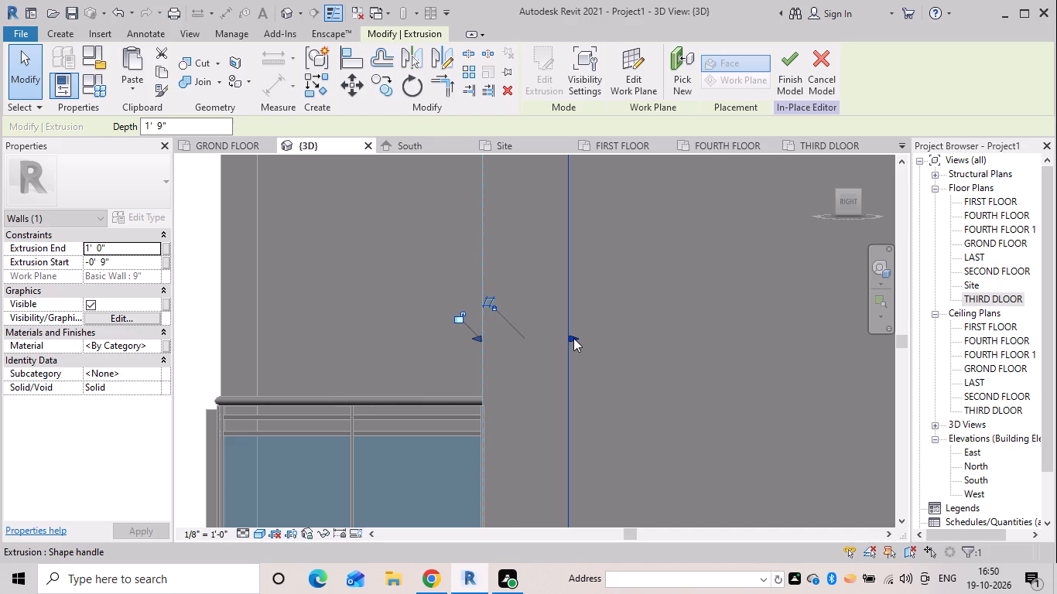
pyautogui.moveTo(573, 338); pyautogui.dragTo(496, 349)
pyautogui.scroll(-4, 542, 356)
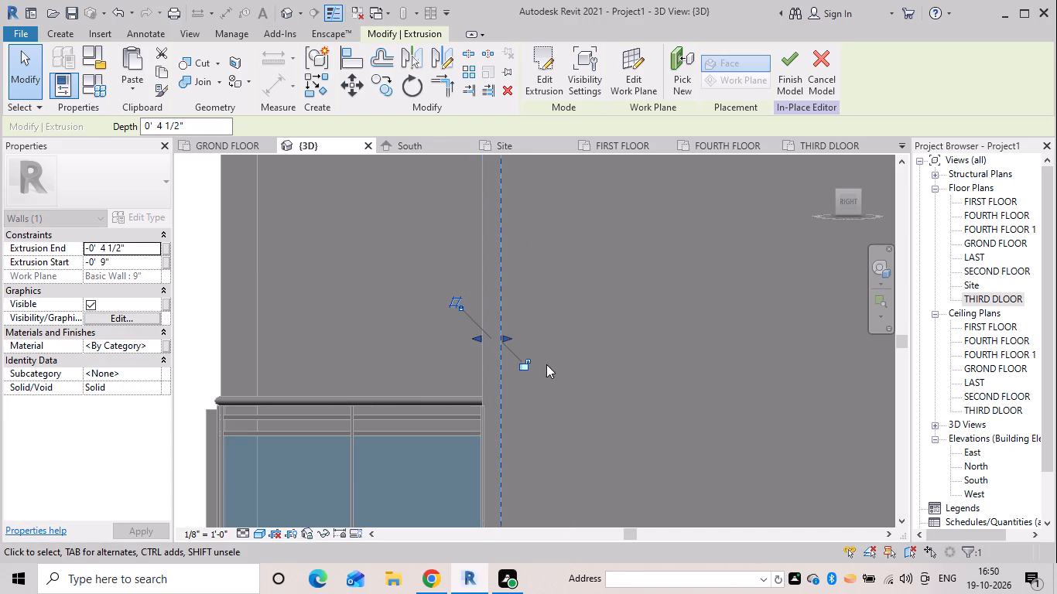
# Deselect the extrusion and examine the row of strips between the two balconies from the building's front.
pyautogui.scroll(-2, 546, 364)
pyautogui.keyDown('shift'); pyautogui.moveTo(573, 375); pyautogui.dragTo(657, 367, button='middle'); pyautogui.keyUp('shift')
pyautogui.keyDown('shift'); pyautogui.moveTo(645, 357); pyautogui.dragTo(695, 440, button='middle'); pyautogui.keyUp('shift')
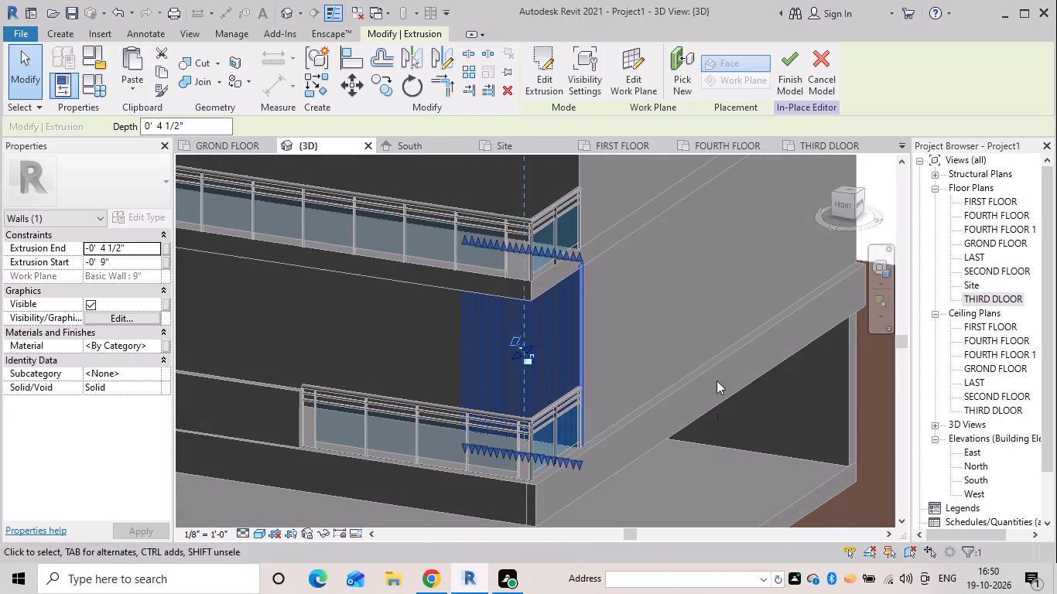
pyautogui.click(703, 353)
pyautogui.scroll(-3, 668, 364)
pyautogui.keyDown('shift'); pyautogui.moveTo(645, 353); pyautogui.dragTo(717, 323, button='middle'); pyautogui.keyUp('shift')
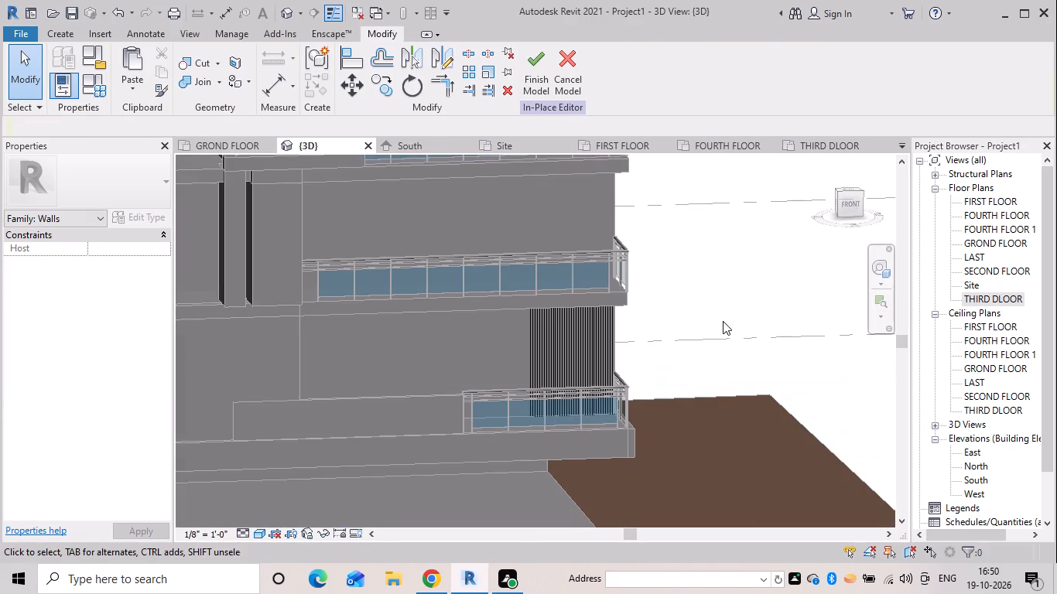
pyautogui.keyDown('shift'); pyautogui.moveTo(699, 321); pyautogui.dragTo(682, 314, button='middle'); pyautogui.keyUp('shift')
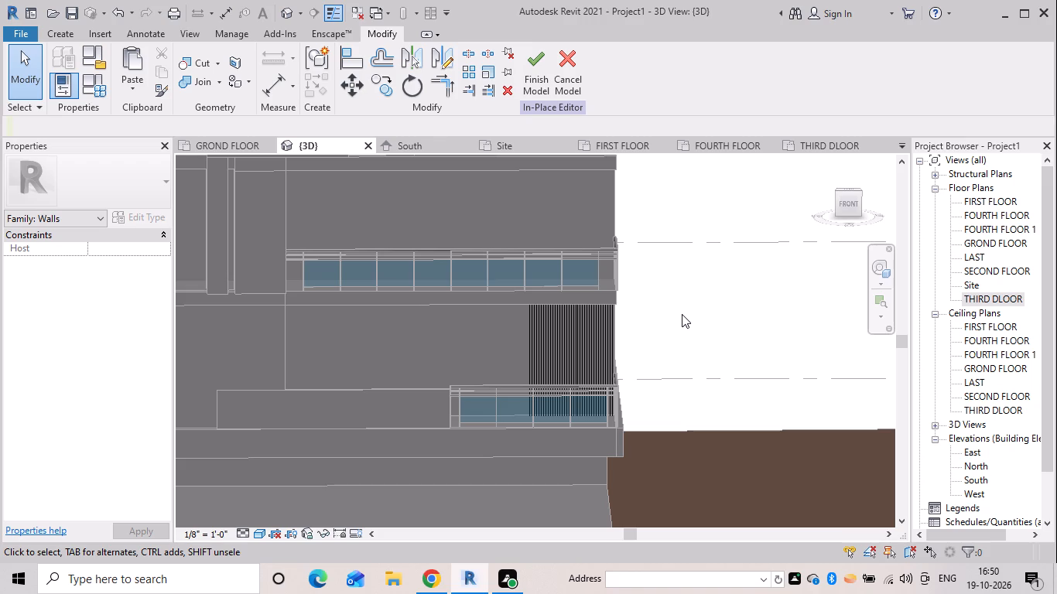
# Finish the in-place wall model containing the row of vertical strips.
pyautogui.scroll(-3, 480, 305)
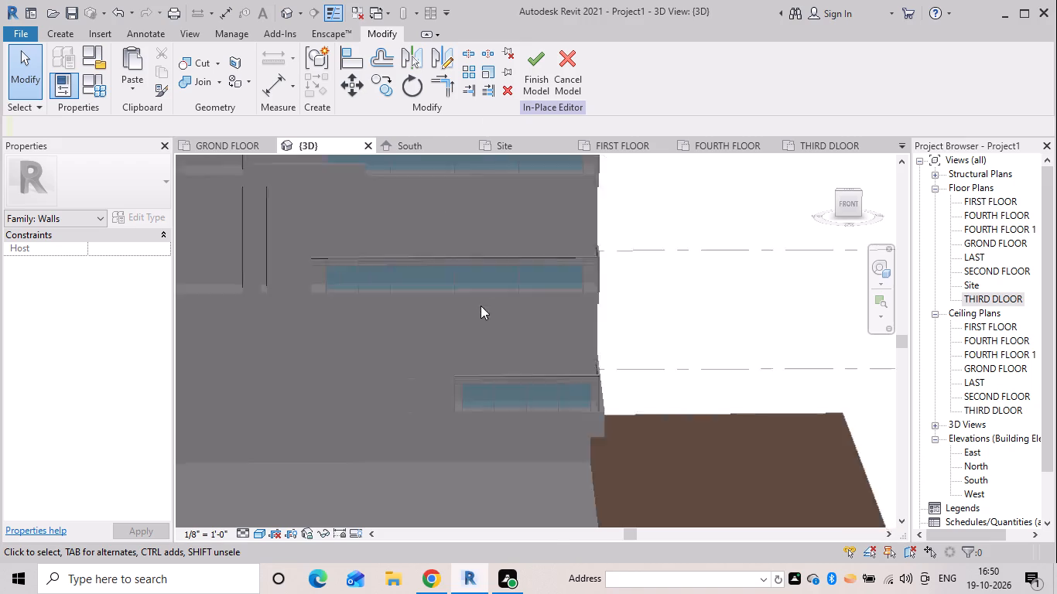
pyautogui.scroll(-3, 481, 306)
pyautogui.moveTo(501, 323); pyautogui.dragTo(493, 383, button='middle')
pyautogui.keyDown('shift'); pyautogui.moveTo(460, 335); pyautogui.dragTo(453, 308, button='middle'); pyautogui.keyUp('shift')
pyautogui.scroll(3, 460, 283)
pyautogui.click(528, 81)
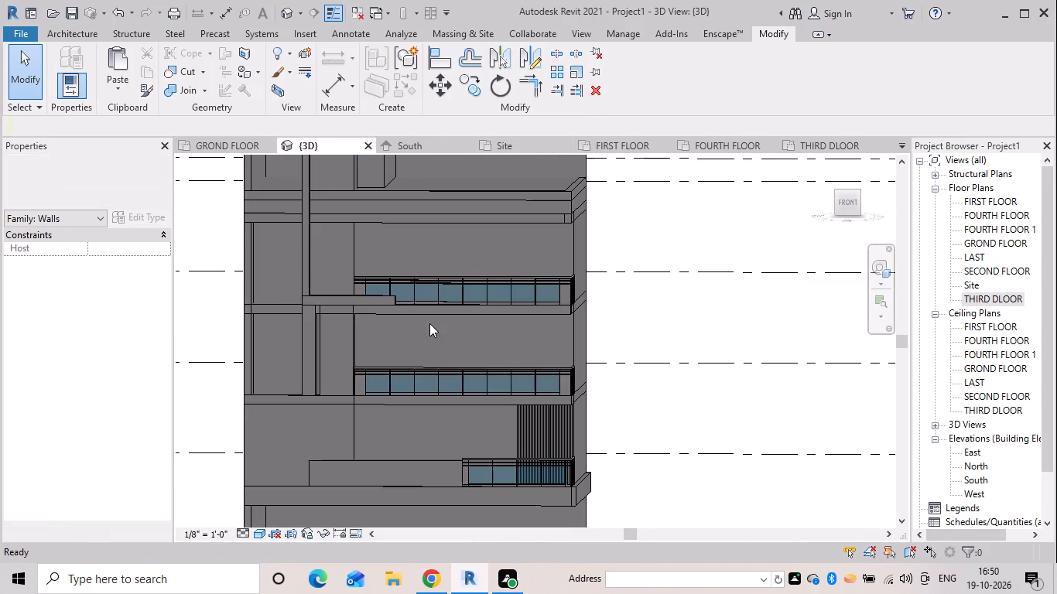
# Create a new in-place model in the Floors category, keeping the suggested name.
pyautogui.keyDown('shift'); pyautogui.moveTo(449, 261); pyautogui.dragTo(449, 299, button='middle'); pyautogui.keyUp('shift')
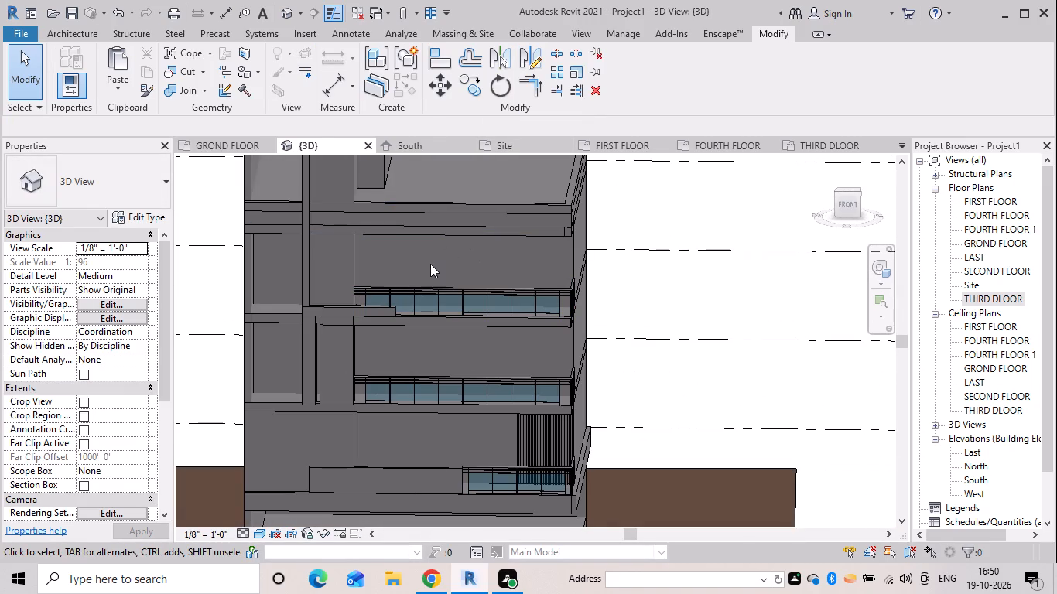
pyautogui.scroll(4, 446, 320)
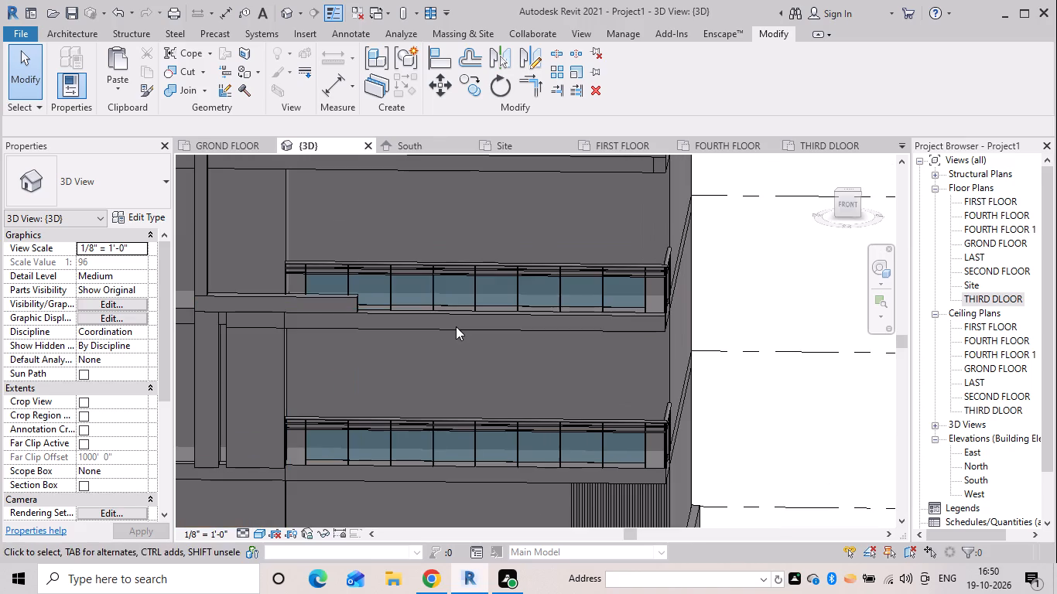
pyautogui.keyDown('shift'); pyautogui.moveTo(458, 329); pyautogui.dragTo(457, 424, button='middle'); pyautogui.keyUp('shift')
pyautogui.scroll(6, 458, 416)
pyautogui.moveTo(469, 415); pyautogui.dragTo(477, 430, button='middle')
pyautogui.moveTo(482, 415); pyautogui.dragTo(453, 334, button='middle')
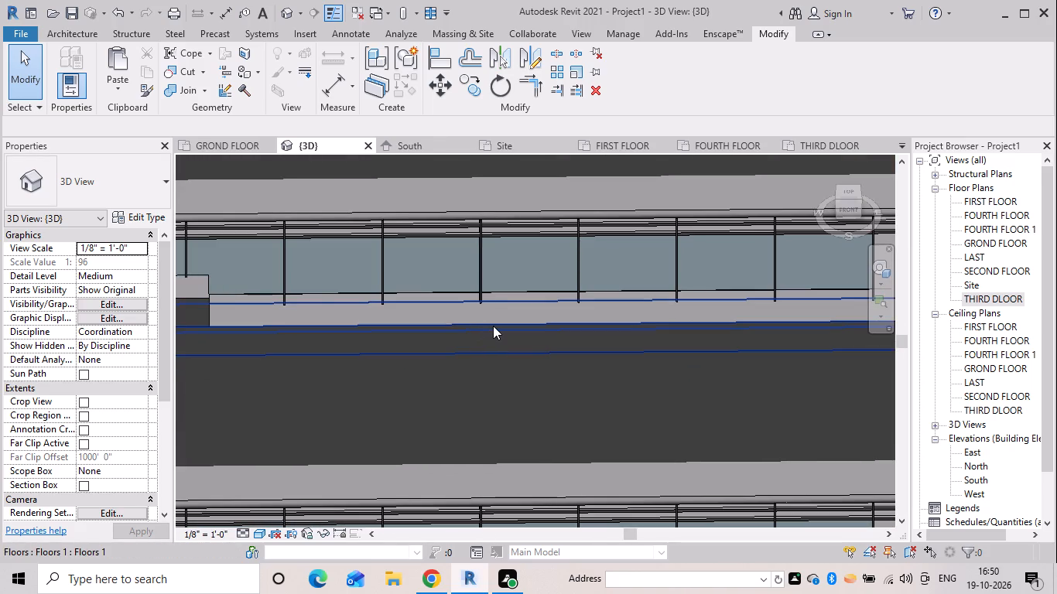
pyautogui.click(83, 32)
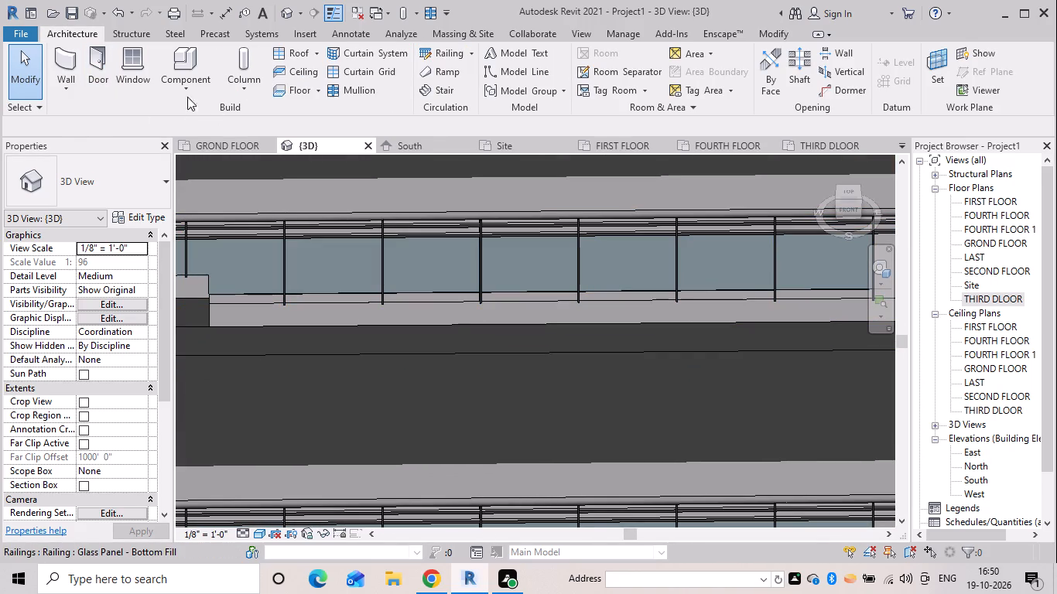
pyautogui.click(183, 94)
pyautogui.click(225, 137)
pyautogui.click(449, 218)
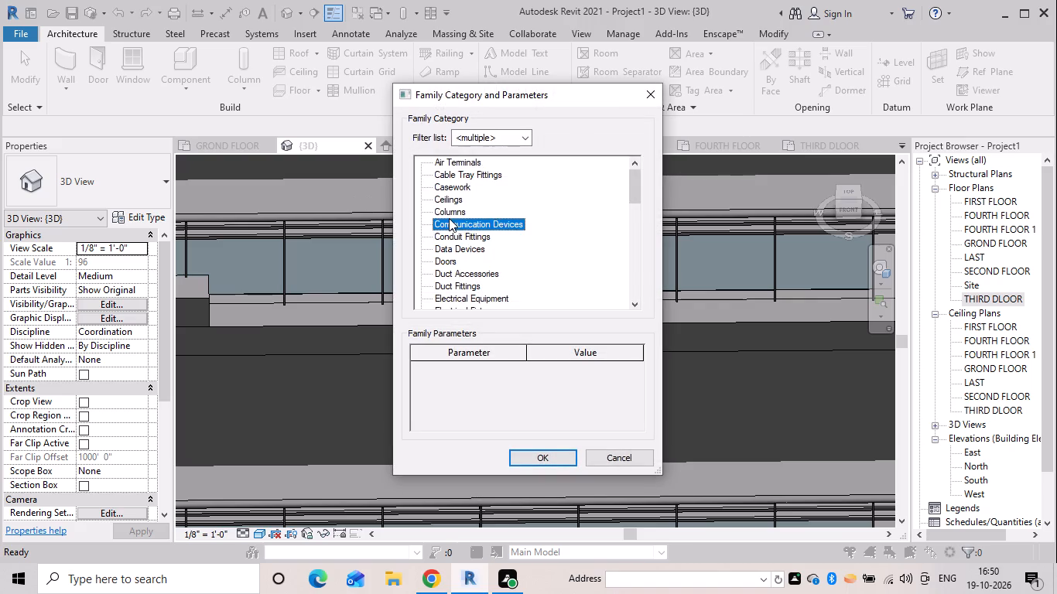
pyautogui.press('f')
pyautogui.click(450, 303)
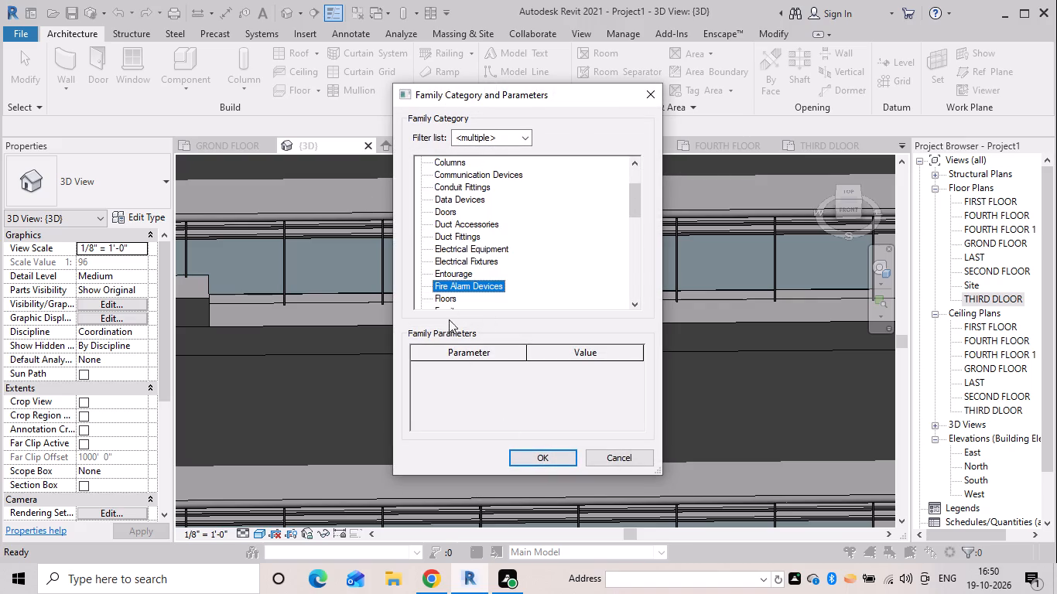
pyautogui.click(545, 463)
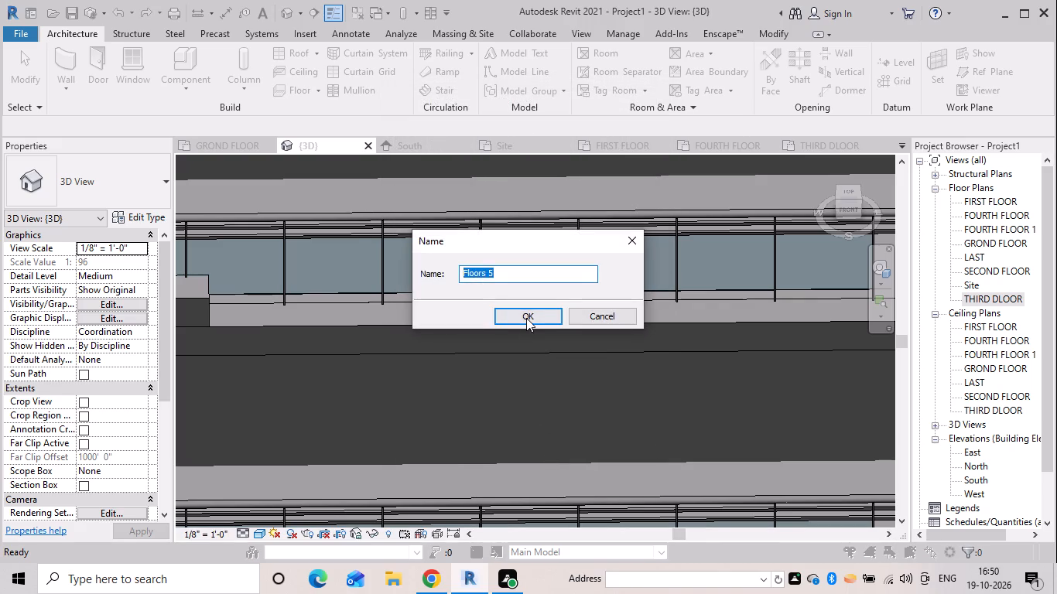
pyautogui.click(526, 318)
# Start an extrusion and pick the upper balcony's floor slab face as its work plane.
pyautogui.click(139, 59)
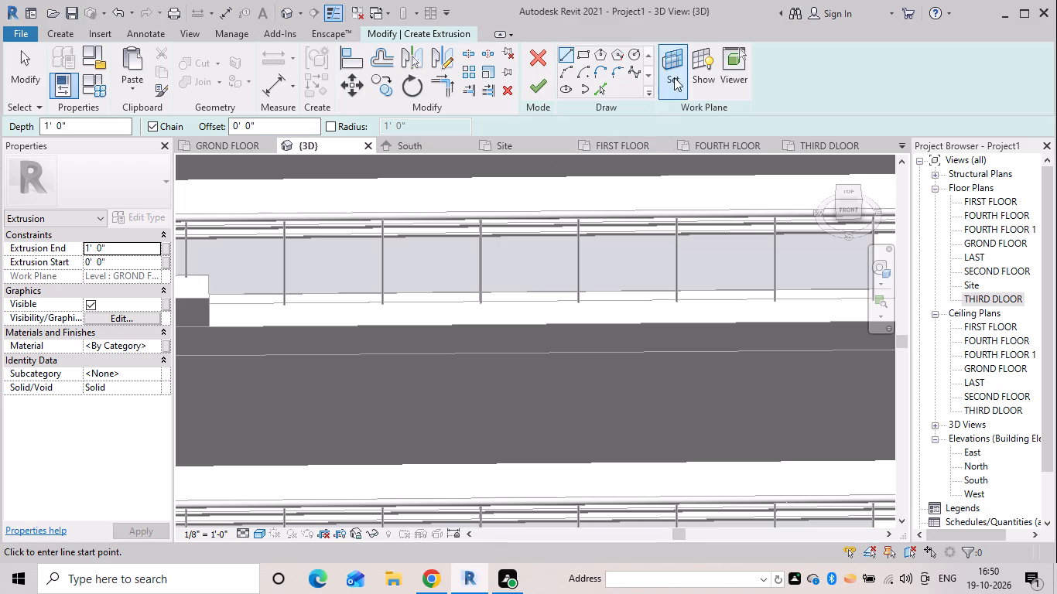
pyautogui.click(674, 77)
pyautogui.click(444, 309)
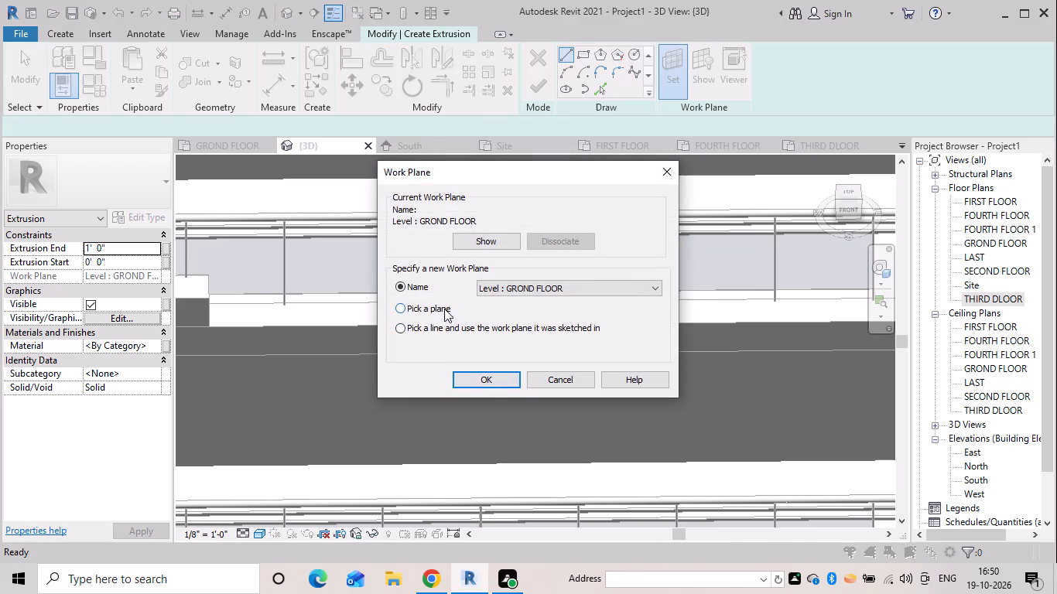
pyautogui.click(518, 384)
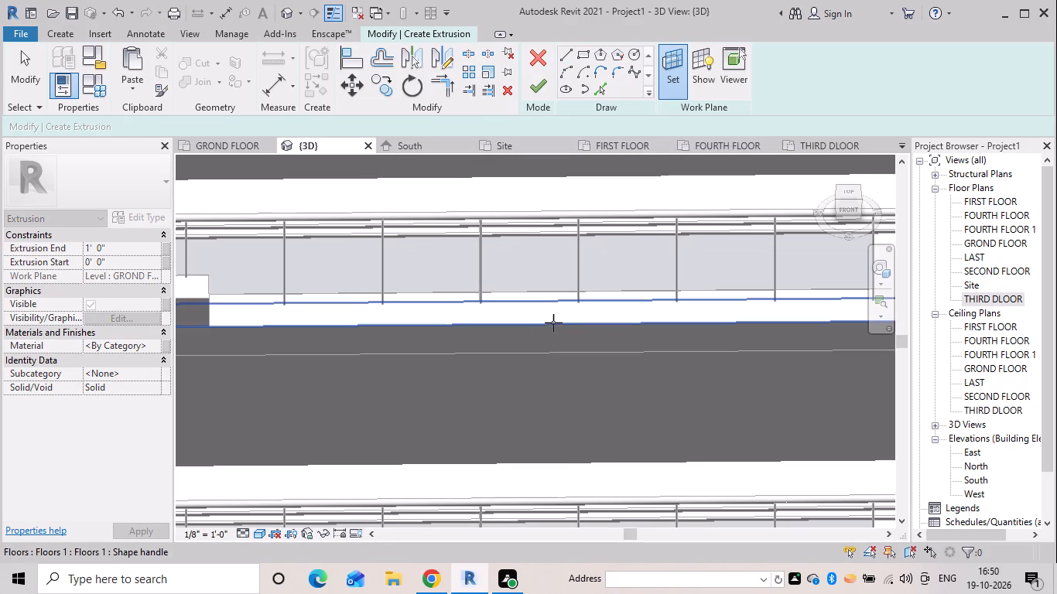
pyautogui.click(553, 322)
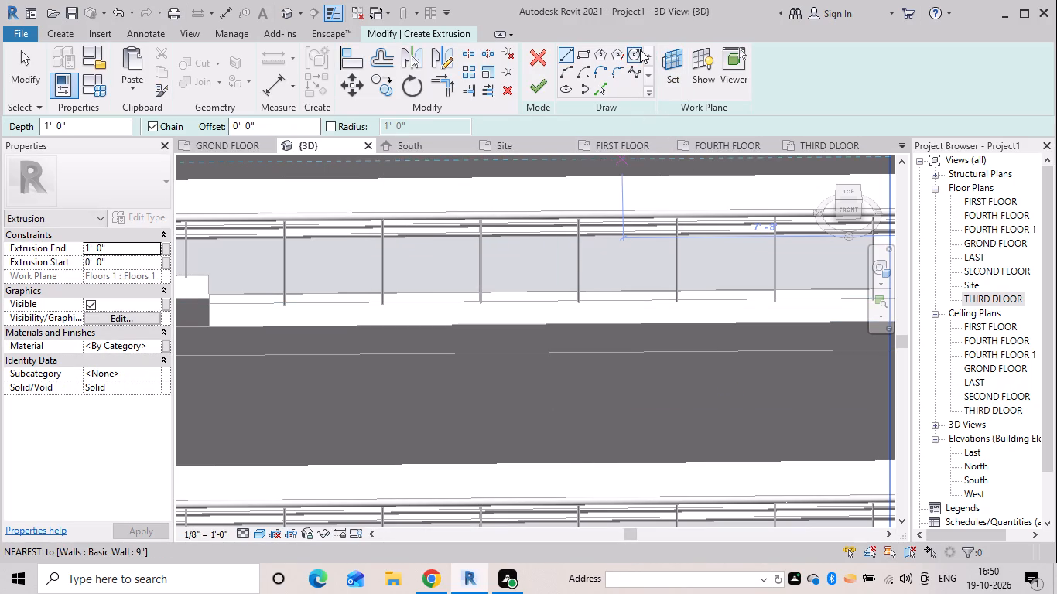
# Sketch a circle of about 4" radius on the upper balcony slab's ledge and extrude it with a depth of 1' 0".
pyautogui.click(630, 47)
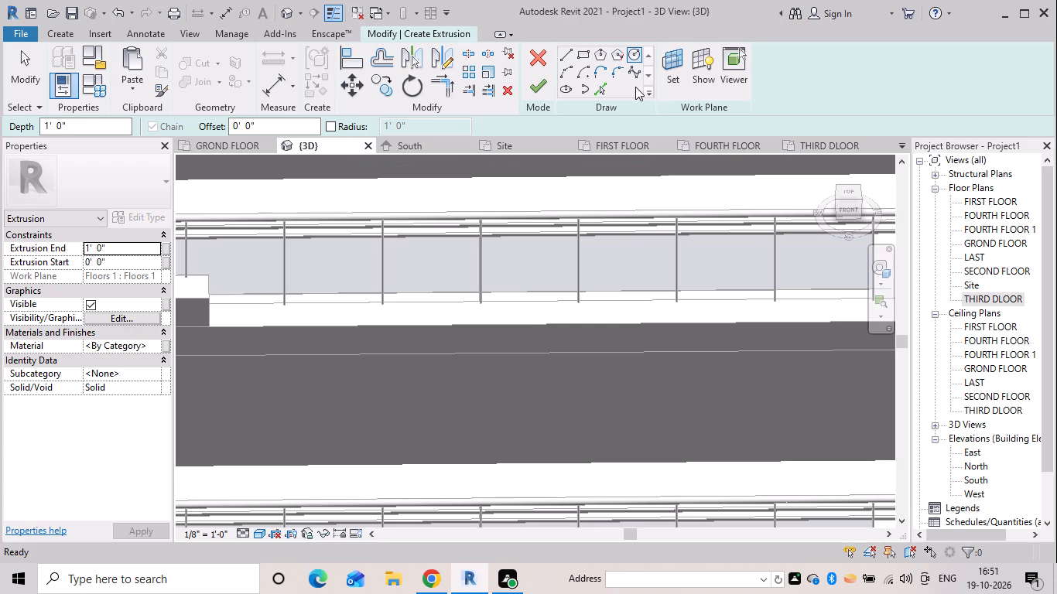
pyautogui.click(483, 312)
pyautogui.scroll(6, 501, 312)
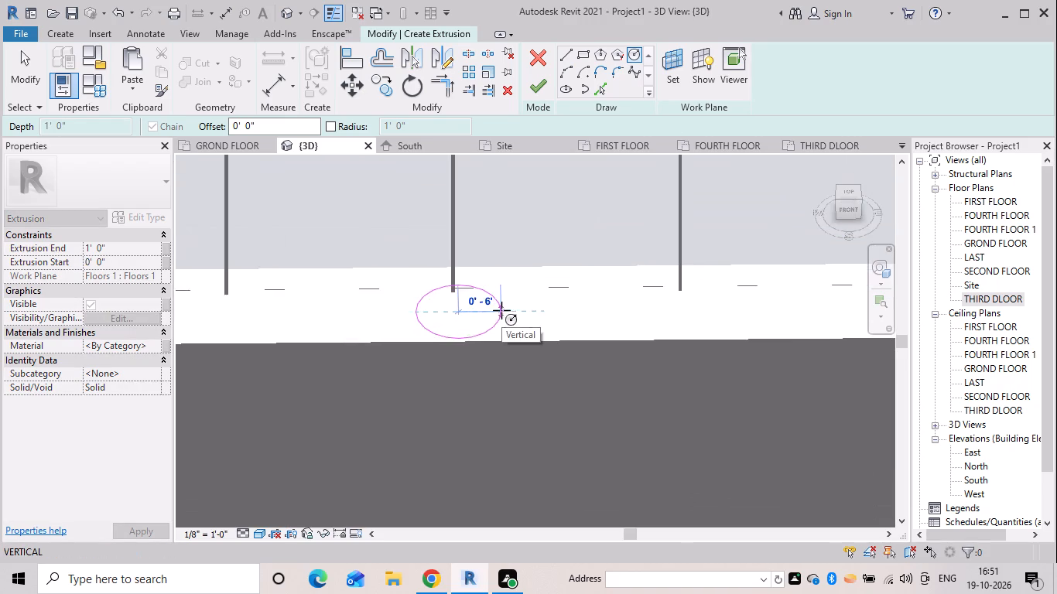
pyautogui.scroll(3, 489, 282)
pyautogui.click(477, 316)
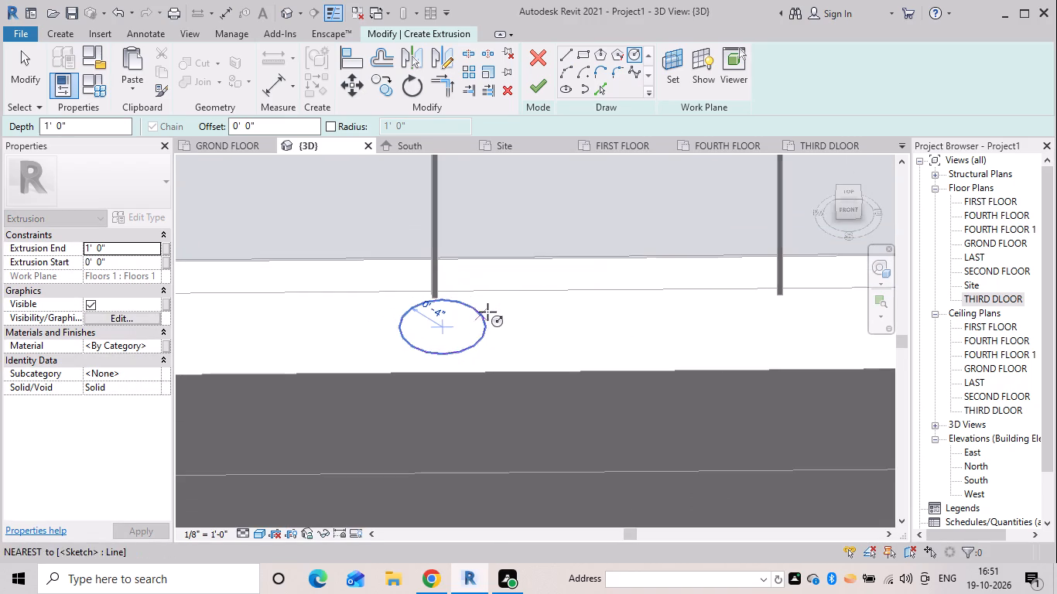
pyautogui.click(550, 84)
# Stretch the cylinder's upper end to the underside of the roof slab, with an extrusion end of 20' 6".
pyautogui.scroll(-12, 574, 299)
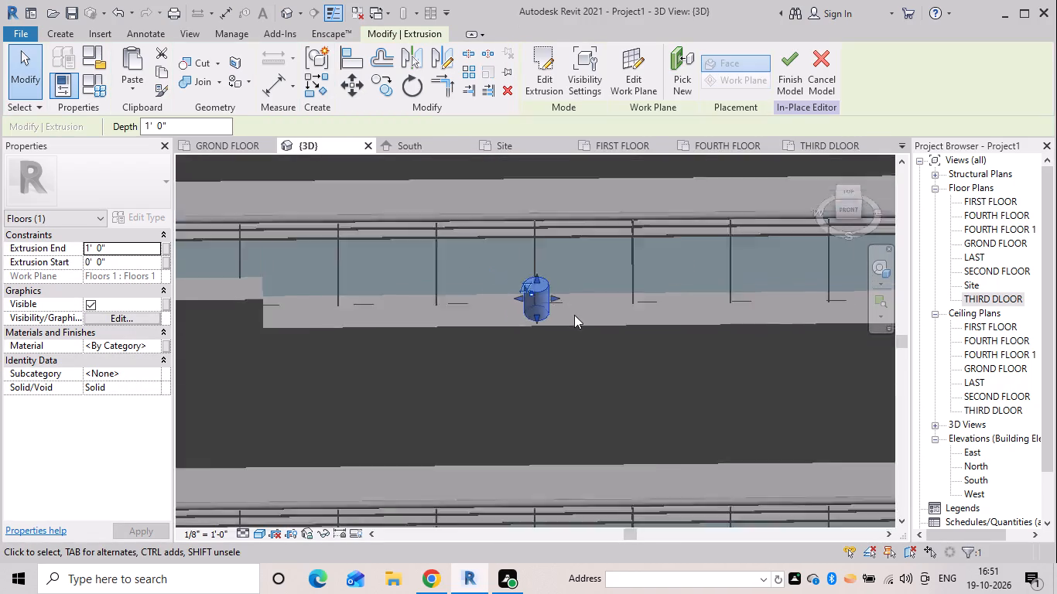
pyautogui.scroll(-12, 586, 311)
pyautogui.keyDown('shift'); pyautogui.moveTo(614, 289); pyautogui.dragTo(603, 218, button='middle'); pyautogui.keyUp('shift')
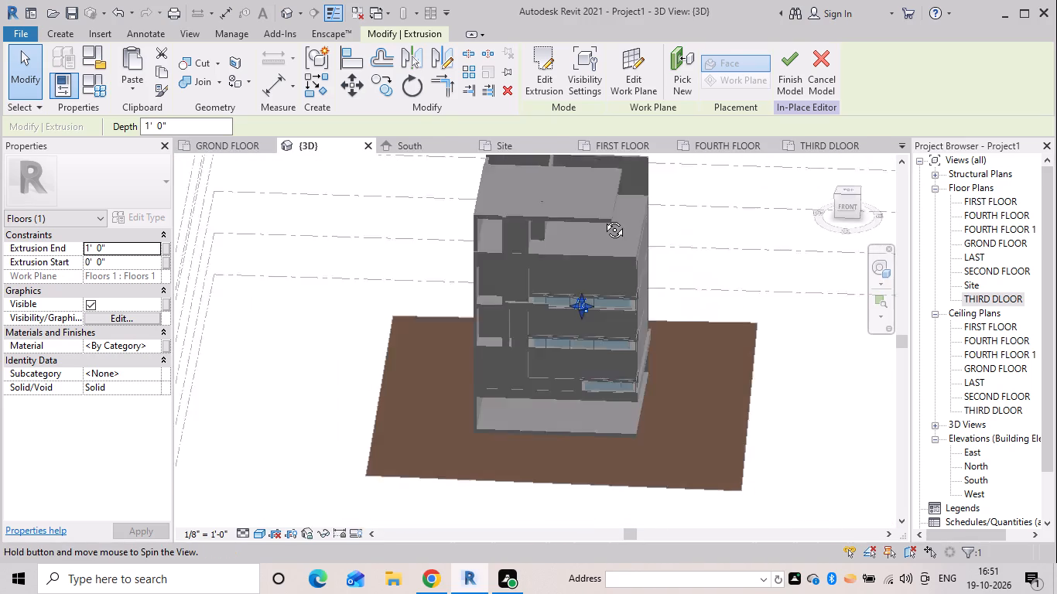
pyautogui.keyDown('shift'); pyautogui.moveTo(603, 218); pyautogui.dragTo(614, 135, button='middle'); pyautogui.keyUp('shift')
pyautogui.scroll(4, 579, 262)
pyautogui.moveTo(581, 309); pyautogui.dragTo(484, 205)
pyautogui.scroll(-4, 542, 230)
pyautogui.moveTo(542, 230); pyautogui.dragTo(531, 324, button='middle')
pyautogui.scroll(5, 540, 305)
pyautogui.moveTo(563, 309); pyautogui.dragTo(559, 287)
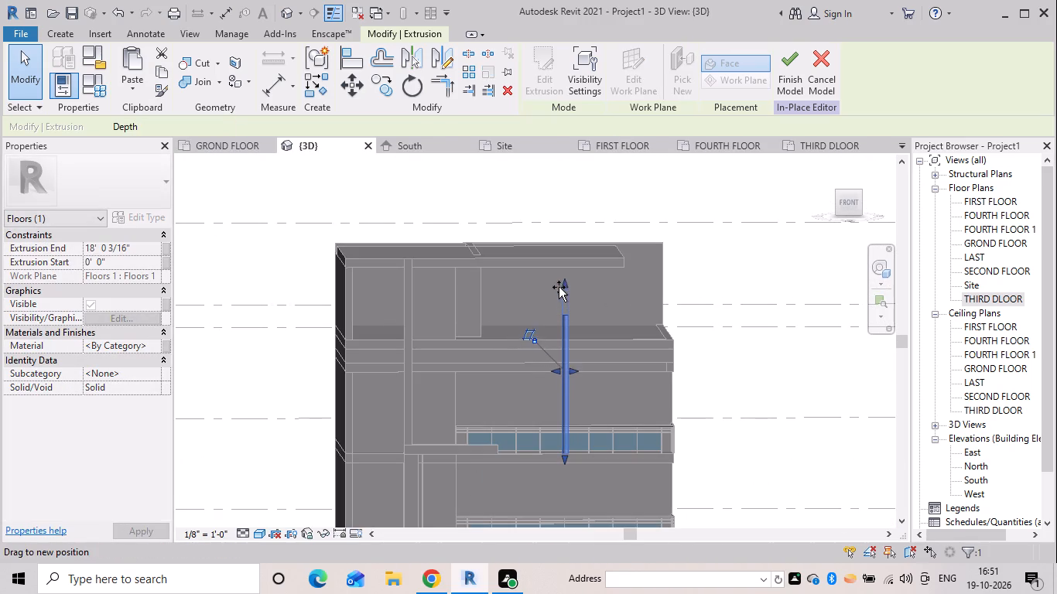
pyautogui.moveTo(559, 287); pyautogui.dragTo(567, 269)
pyautogui.click(585, 277)
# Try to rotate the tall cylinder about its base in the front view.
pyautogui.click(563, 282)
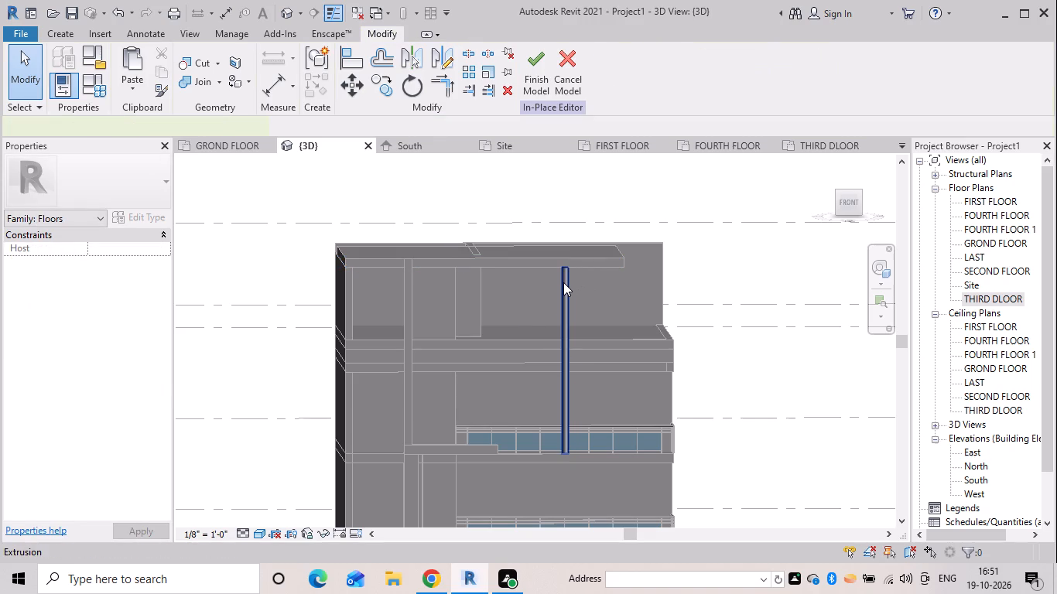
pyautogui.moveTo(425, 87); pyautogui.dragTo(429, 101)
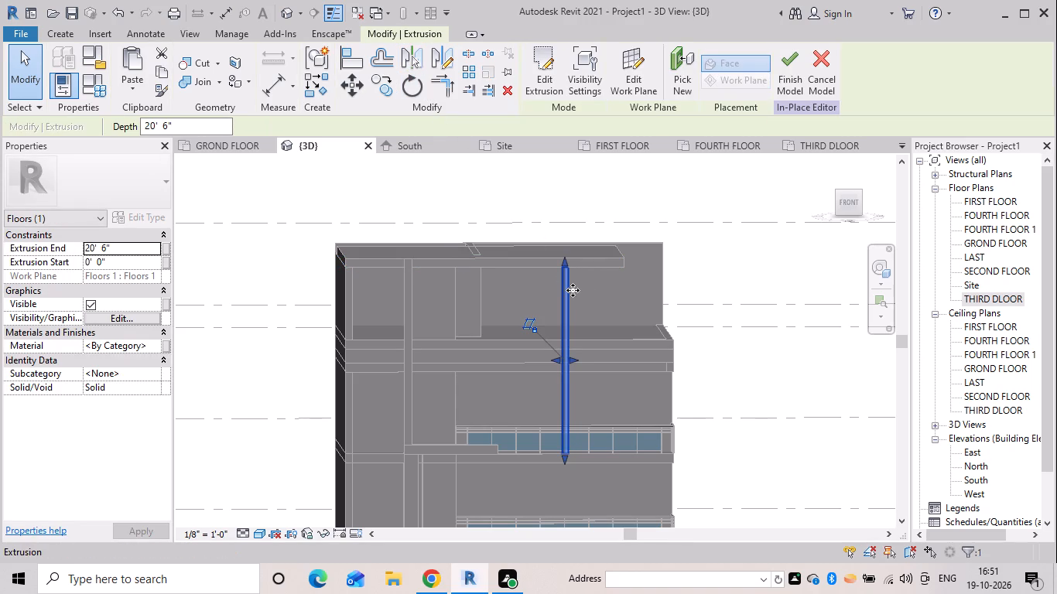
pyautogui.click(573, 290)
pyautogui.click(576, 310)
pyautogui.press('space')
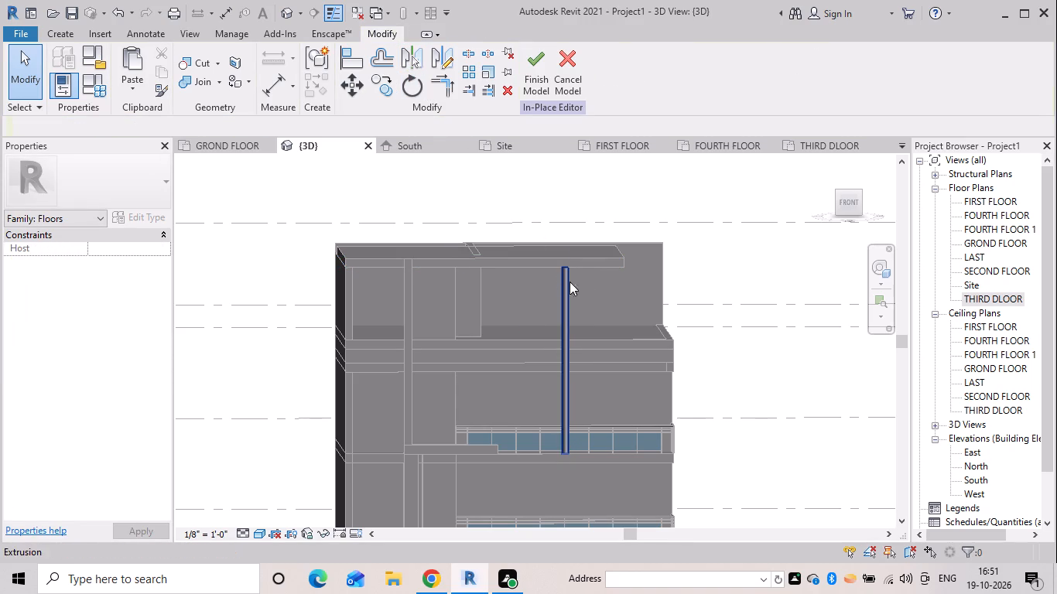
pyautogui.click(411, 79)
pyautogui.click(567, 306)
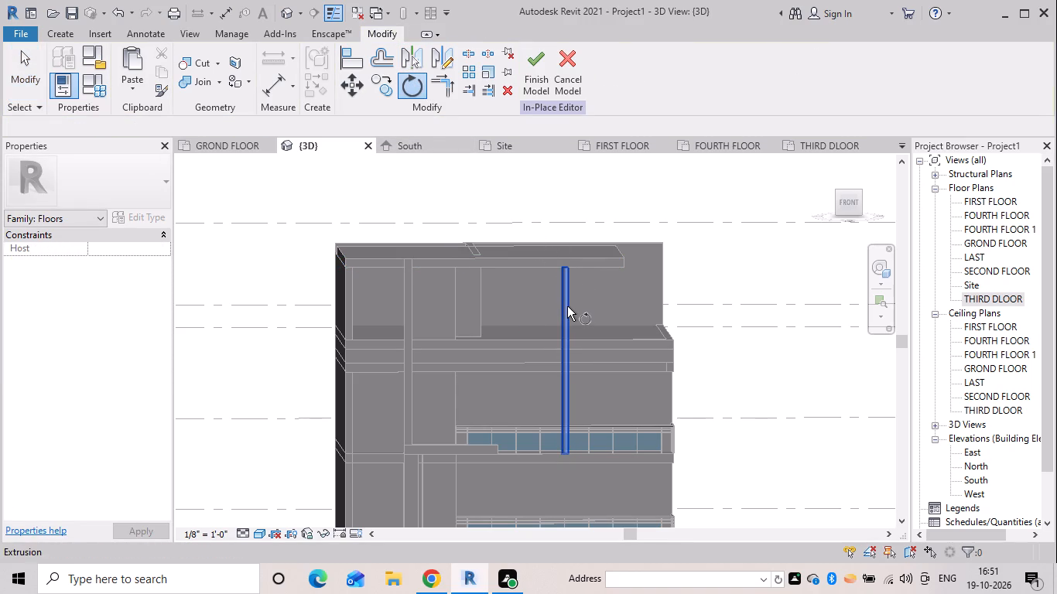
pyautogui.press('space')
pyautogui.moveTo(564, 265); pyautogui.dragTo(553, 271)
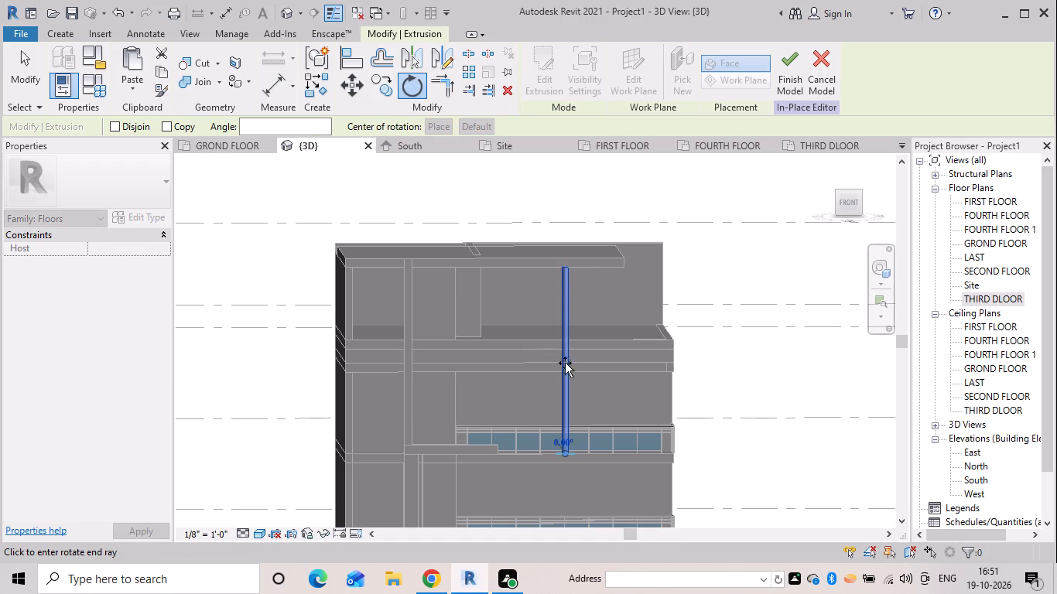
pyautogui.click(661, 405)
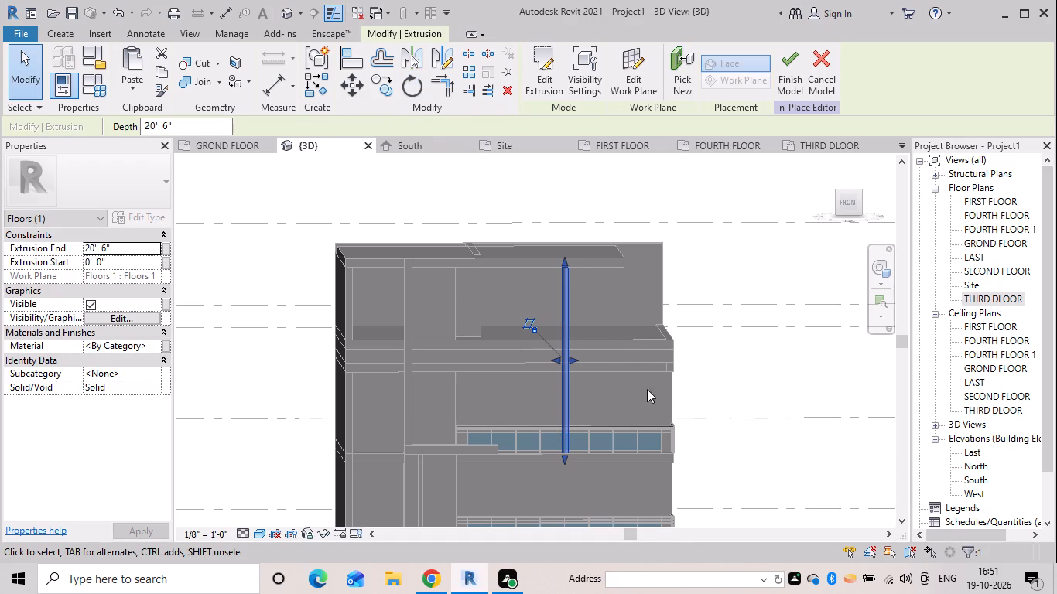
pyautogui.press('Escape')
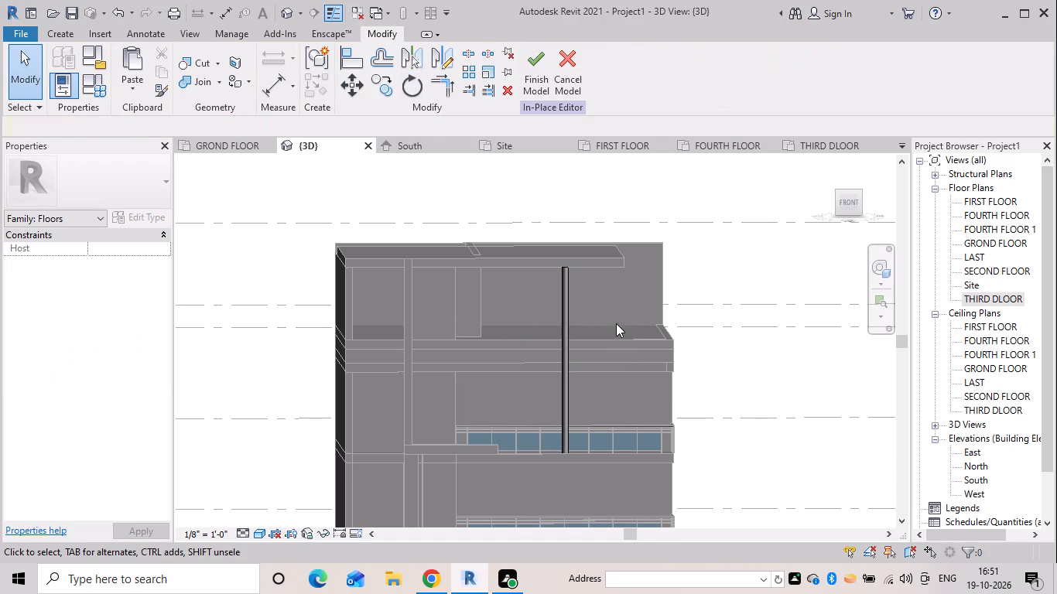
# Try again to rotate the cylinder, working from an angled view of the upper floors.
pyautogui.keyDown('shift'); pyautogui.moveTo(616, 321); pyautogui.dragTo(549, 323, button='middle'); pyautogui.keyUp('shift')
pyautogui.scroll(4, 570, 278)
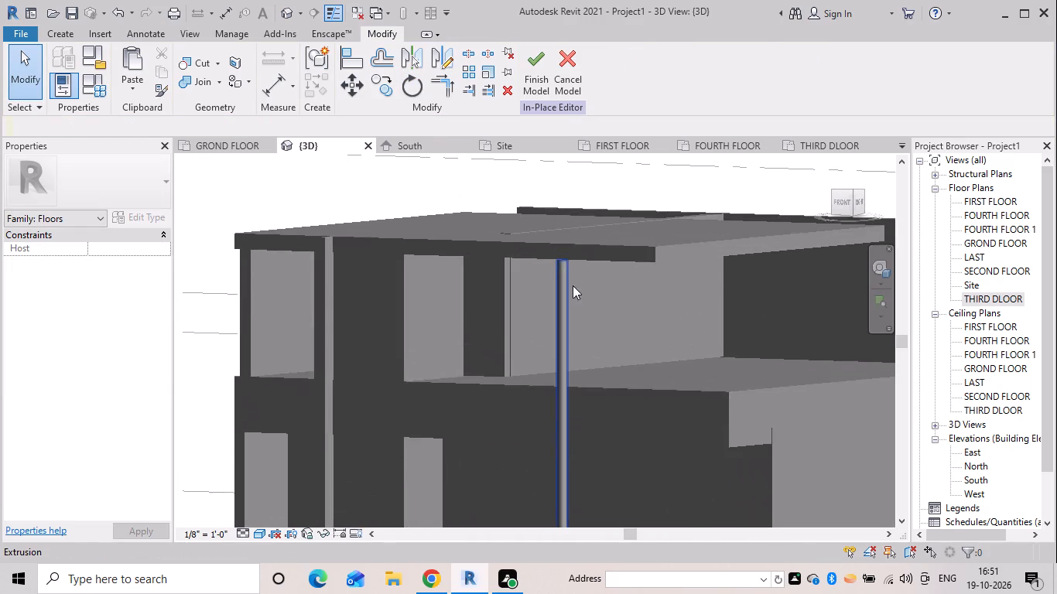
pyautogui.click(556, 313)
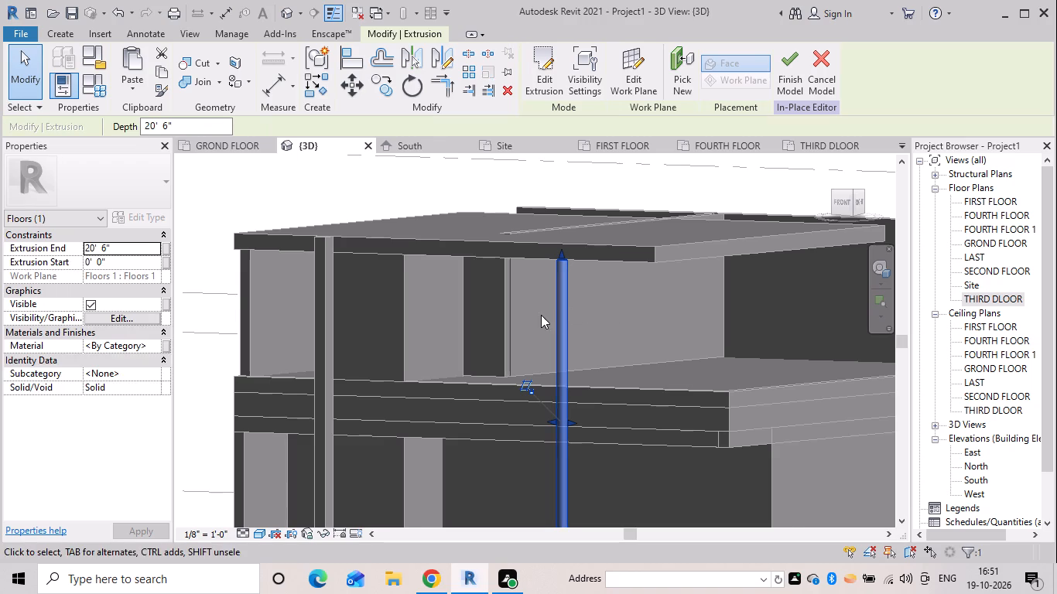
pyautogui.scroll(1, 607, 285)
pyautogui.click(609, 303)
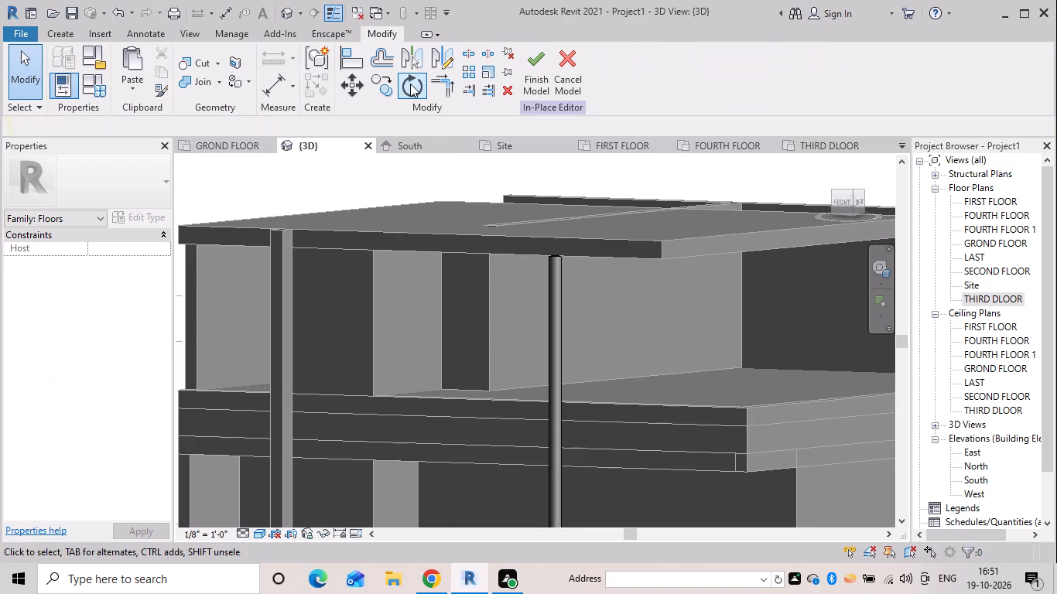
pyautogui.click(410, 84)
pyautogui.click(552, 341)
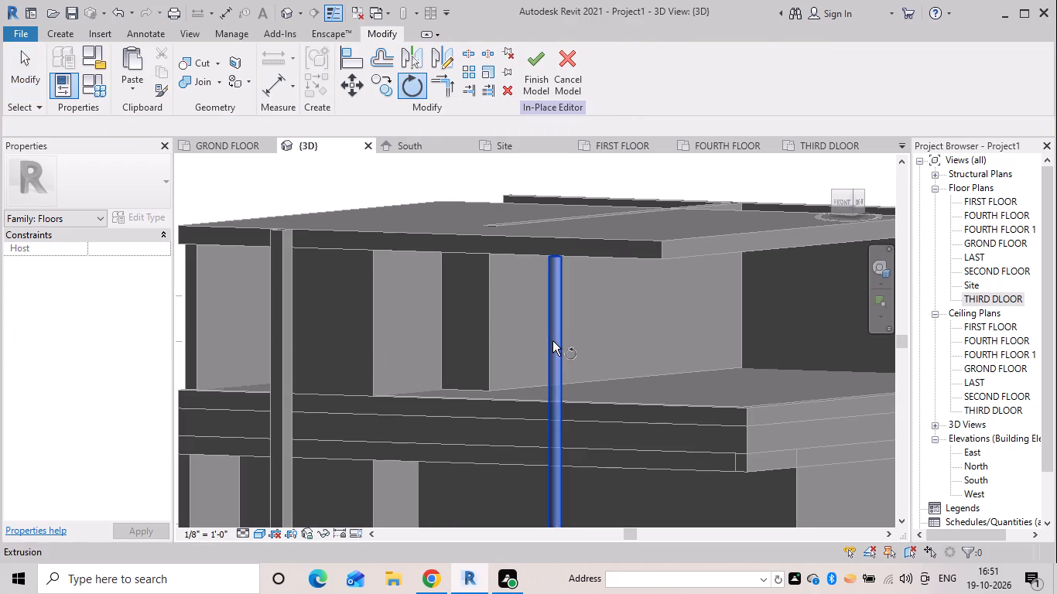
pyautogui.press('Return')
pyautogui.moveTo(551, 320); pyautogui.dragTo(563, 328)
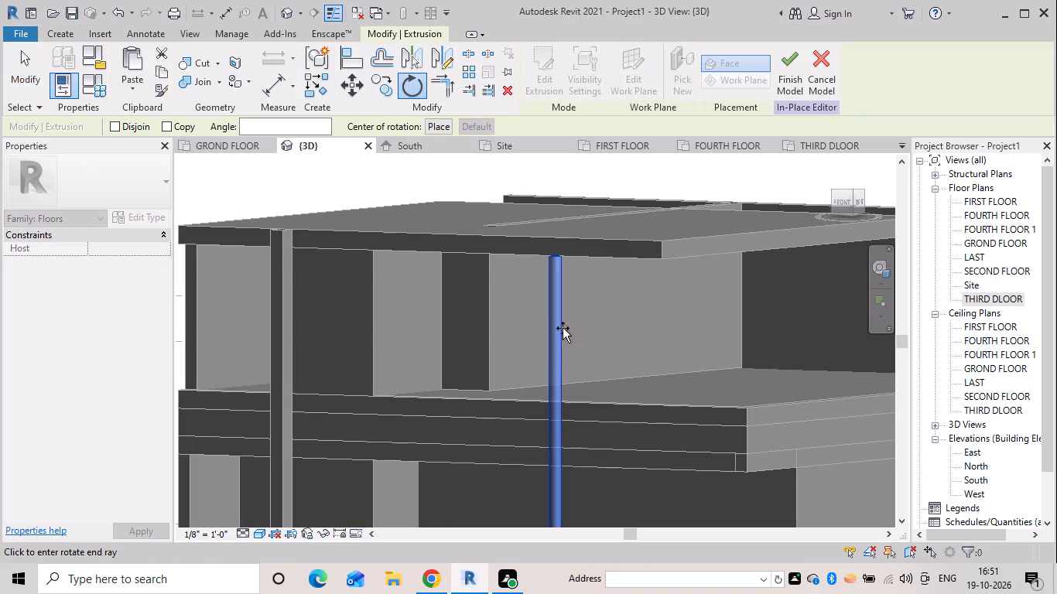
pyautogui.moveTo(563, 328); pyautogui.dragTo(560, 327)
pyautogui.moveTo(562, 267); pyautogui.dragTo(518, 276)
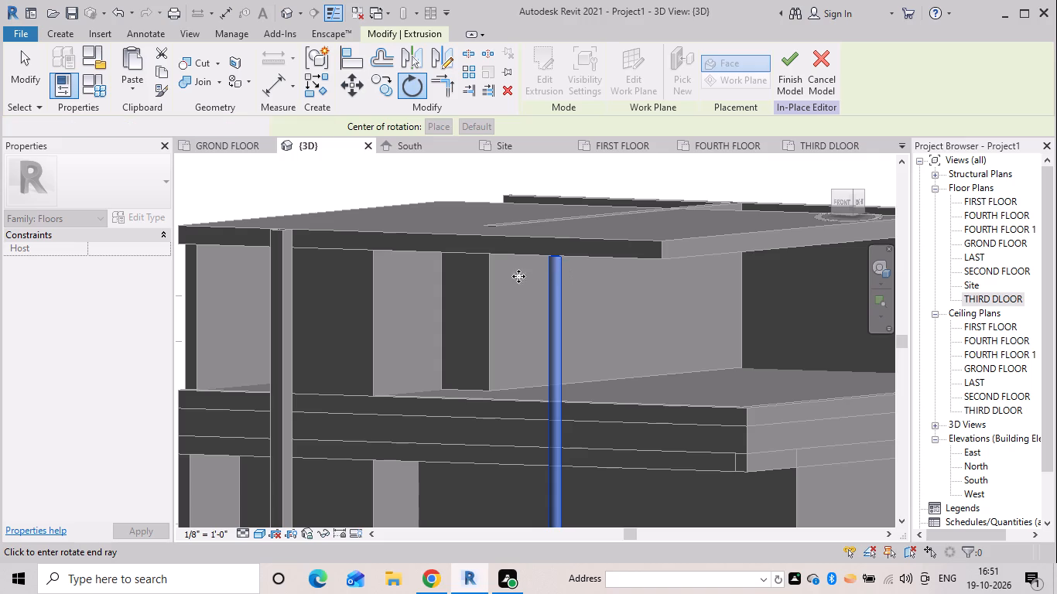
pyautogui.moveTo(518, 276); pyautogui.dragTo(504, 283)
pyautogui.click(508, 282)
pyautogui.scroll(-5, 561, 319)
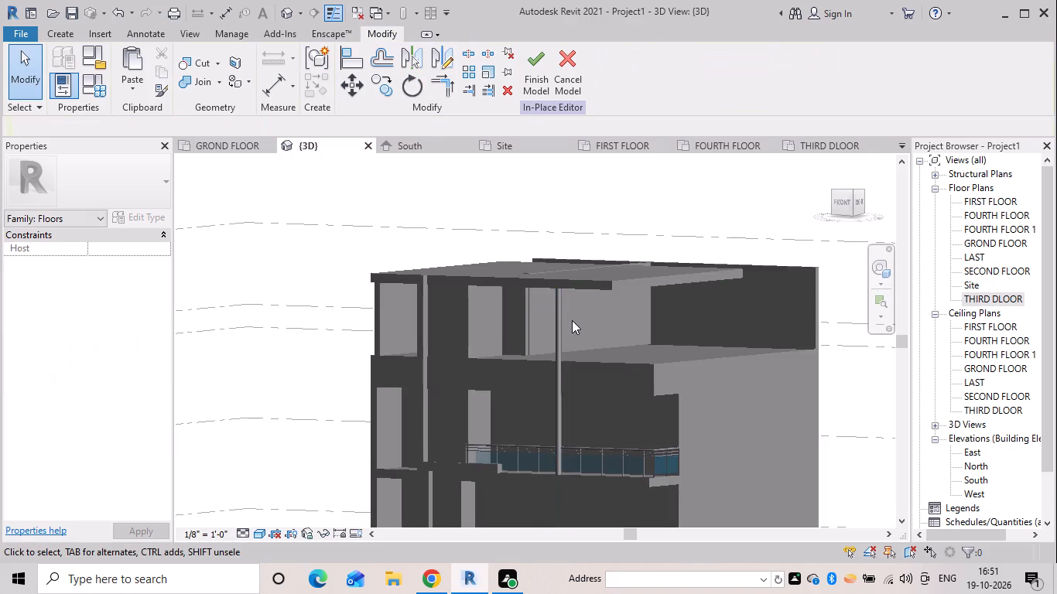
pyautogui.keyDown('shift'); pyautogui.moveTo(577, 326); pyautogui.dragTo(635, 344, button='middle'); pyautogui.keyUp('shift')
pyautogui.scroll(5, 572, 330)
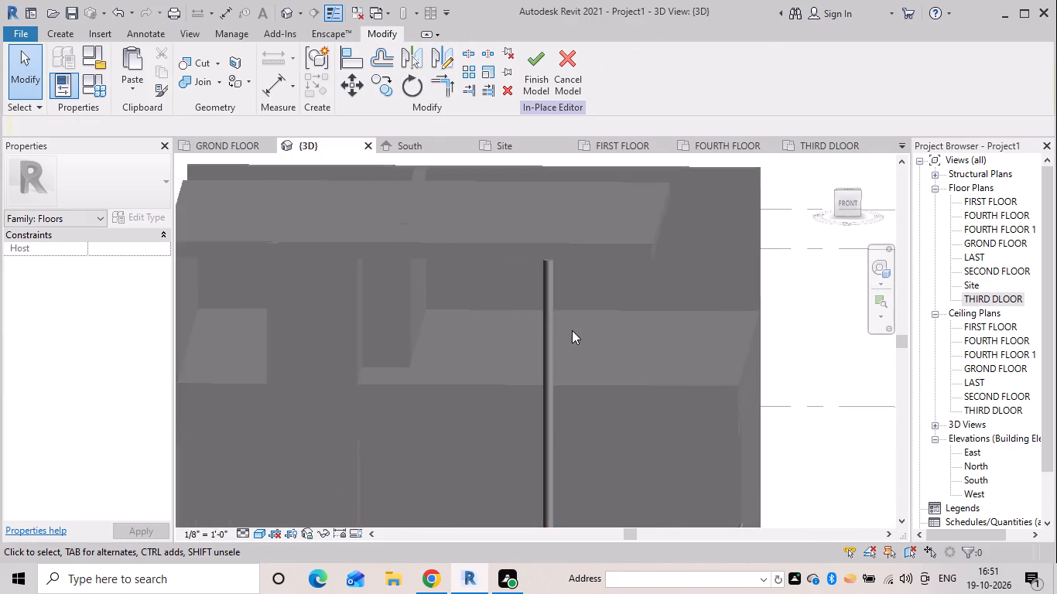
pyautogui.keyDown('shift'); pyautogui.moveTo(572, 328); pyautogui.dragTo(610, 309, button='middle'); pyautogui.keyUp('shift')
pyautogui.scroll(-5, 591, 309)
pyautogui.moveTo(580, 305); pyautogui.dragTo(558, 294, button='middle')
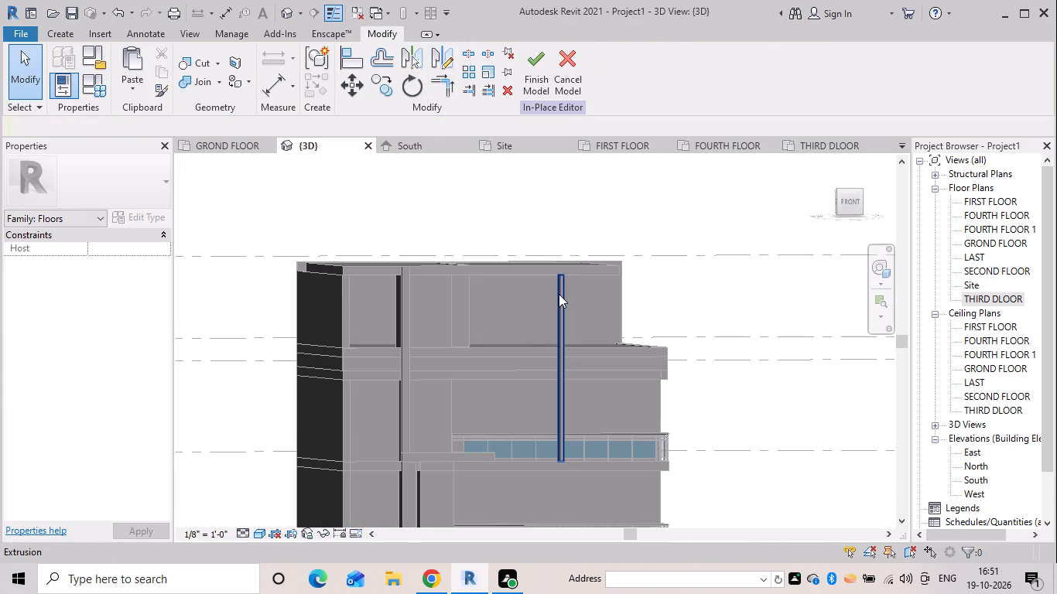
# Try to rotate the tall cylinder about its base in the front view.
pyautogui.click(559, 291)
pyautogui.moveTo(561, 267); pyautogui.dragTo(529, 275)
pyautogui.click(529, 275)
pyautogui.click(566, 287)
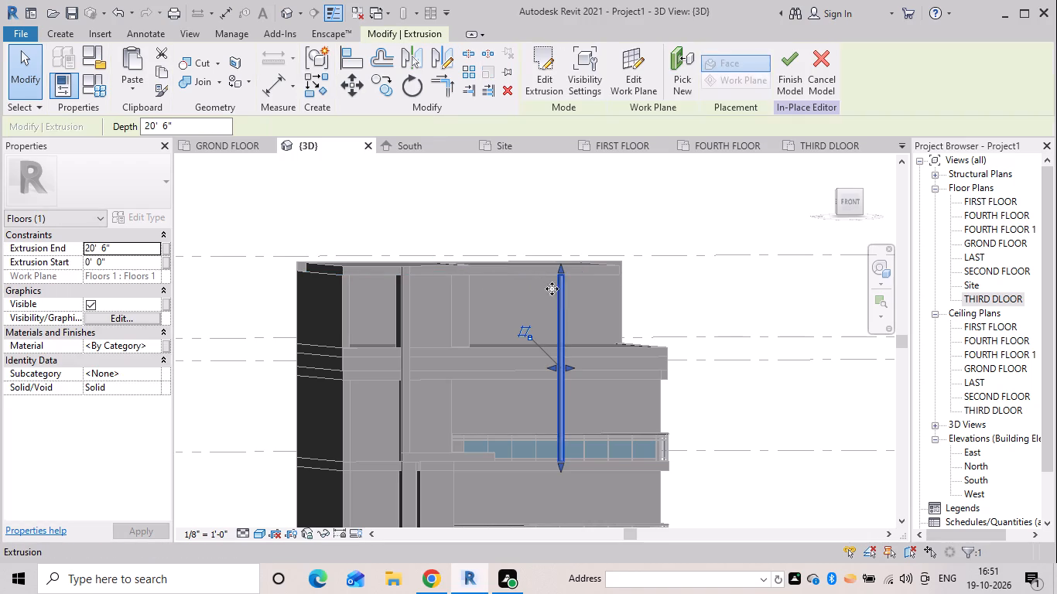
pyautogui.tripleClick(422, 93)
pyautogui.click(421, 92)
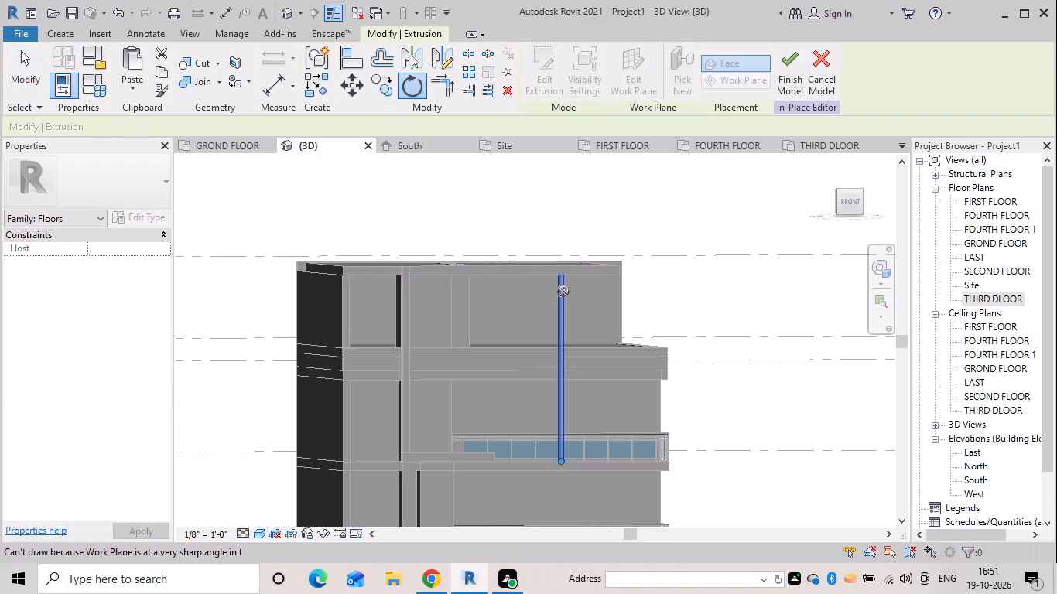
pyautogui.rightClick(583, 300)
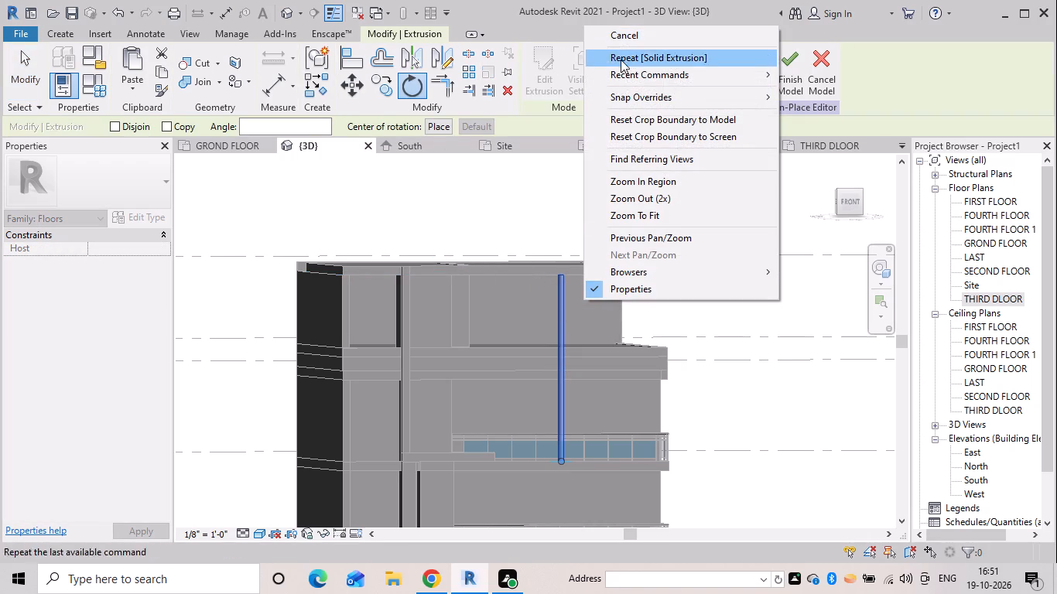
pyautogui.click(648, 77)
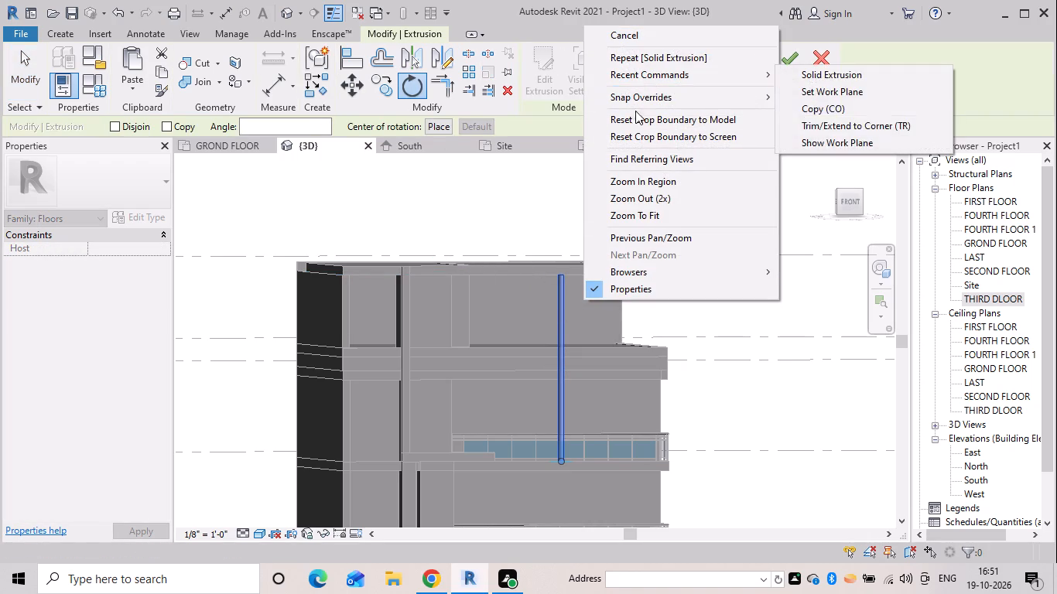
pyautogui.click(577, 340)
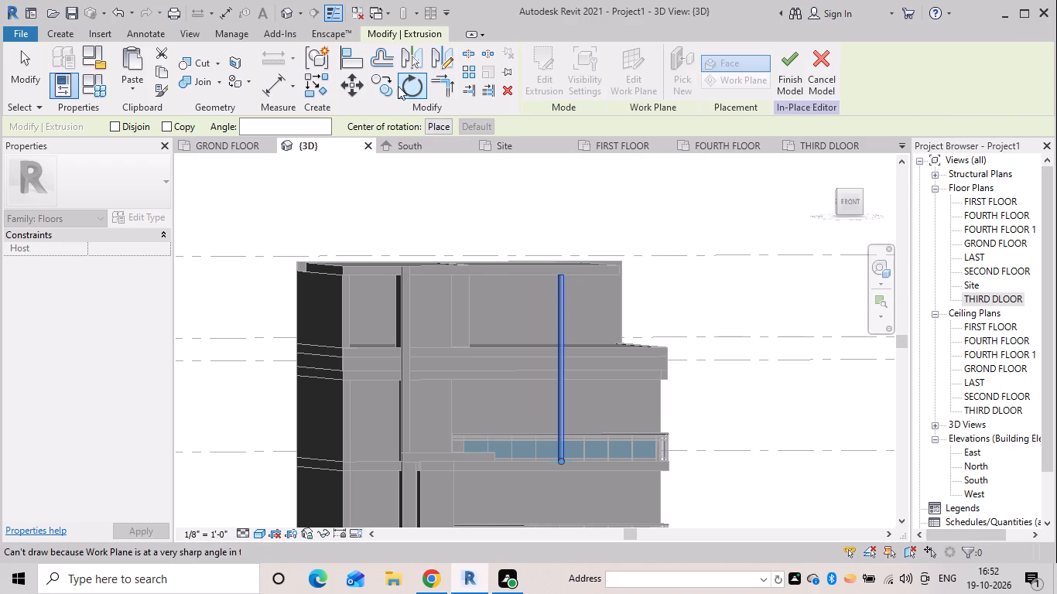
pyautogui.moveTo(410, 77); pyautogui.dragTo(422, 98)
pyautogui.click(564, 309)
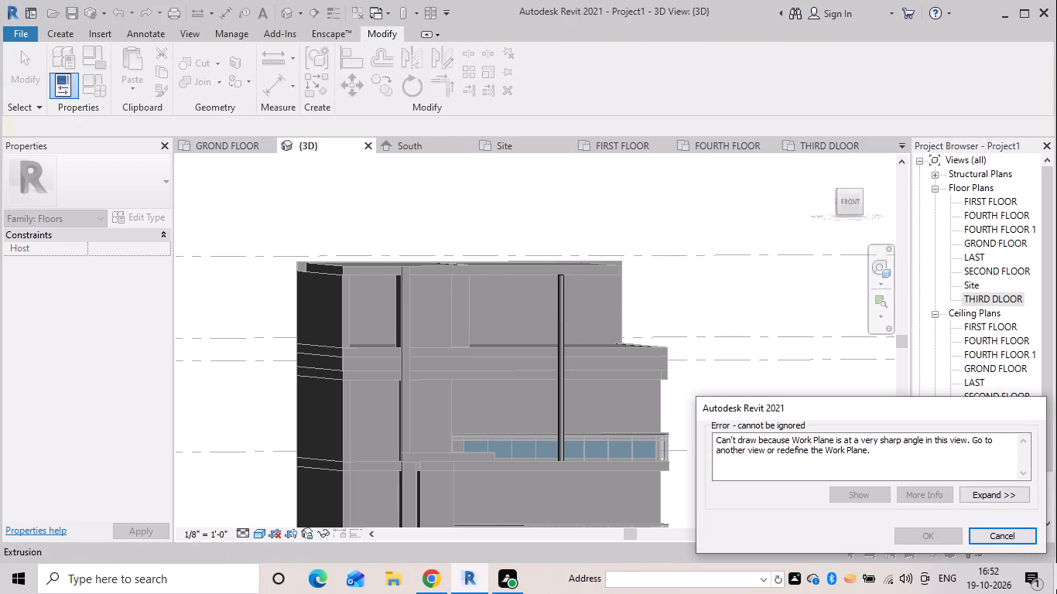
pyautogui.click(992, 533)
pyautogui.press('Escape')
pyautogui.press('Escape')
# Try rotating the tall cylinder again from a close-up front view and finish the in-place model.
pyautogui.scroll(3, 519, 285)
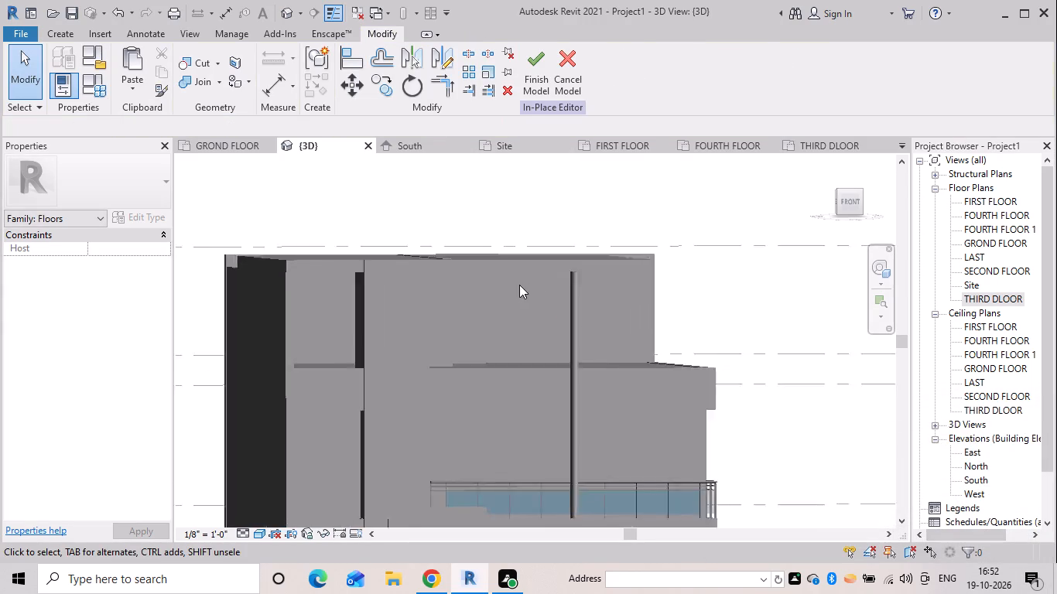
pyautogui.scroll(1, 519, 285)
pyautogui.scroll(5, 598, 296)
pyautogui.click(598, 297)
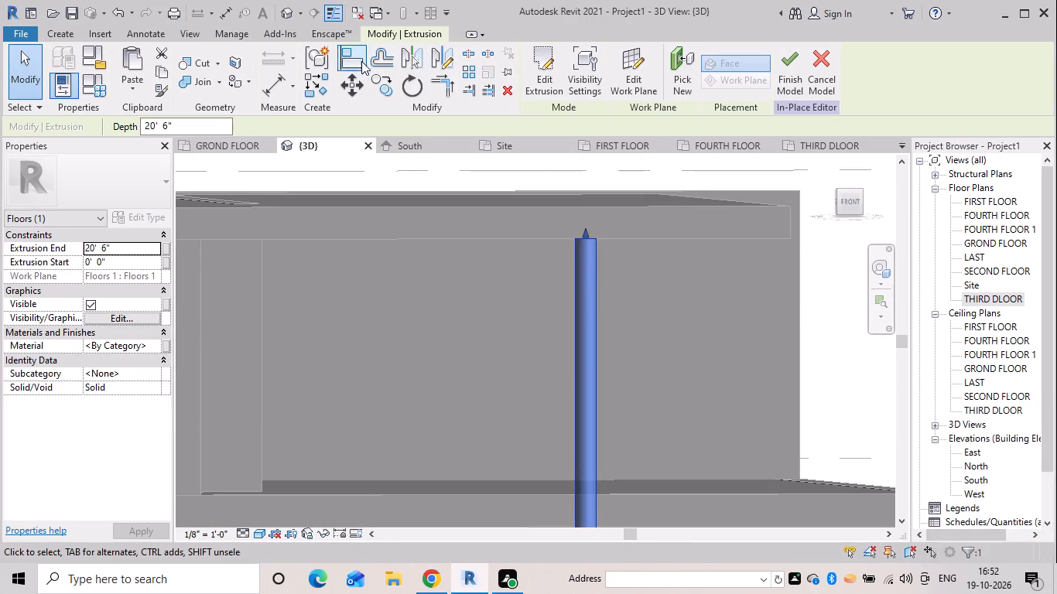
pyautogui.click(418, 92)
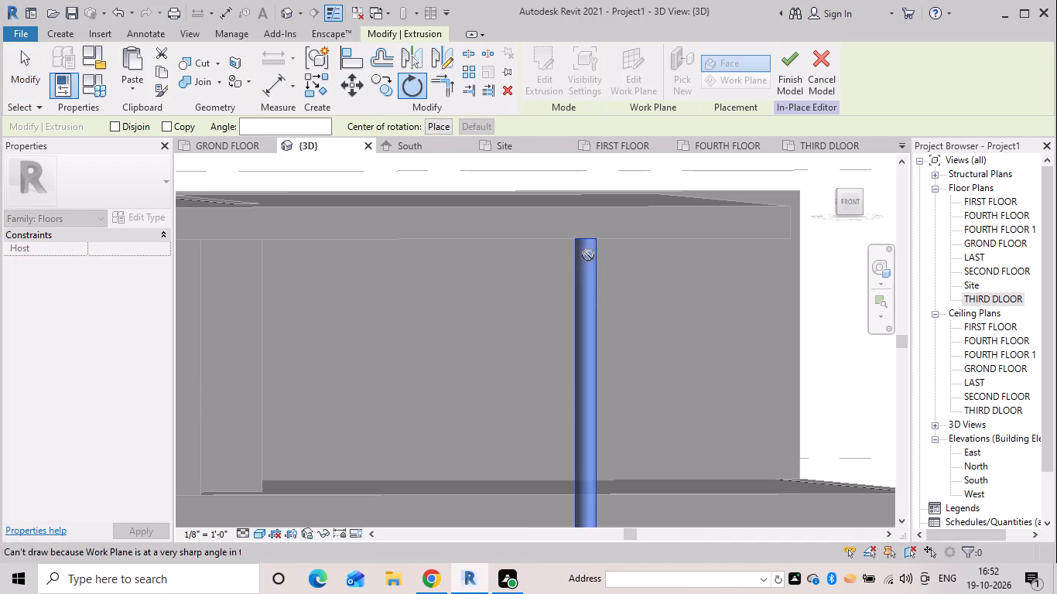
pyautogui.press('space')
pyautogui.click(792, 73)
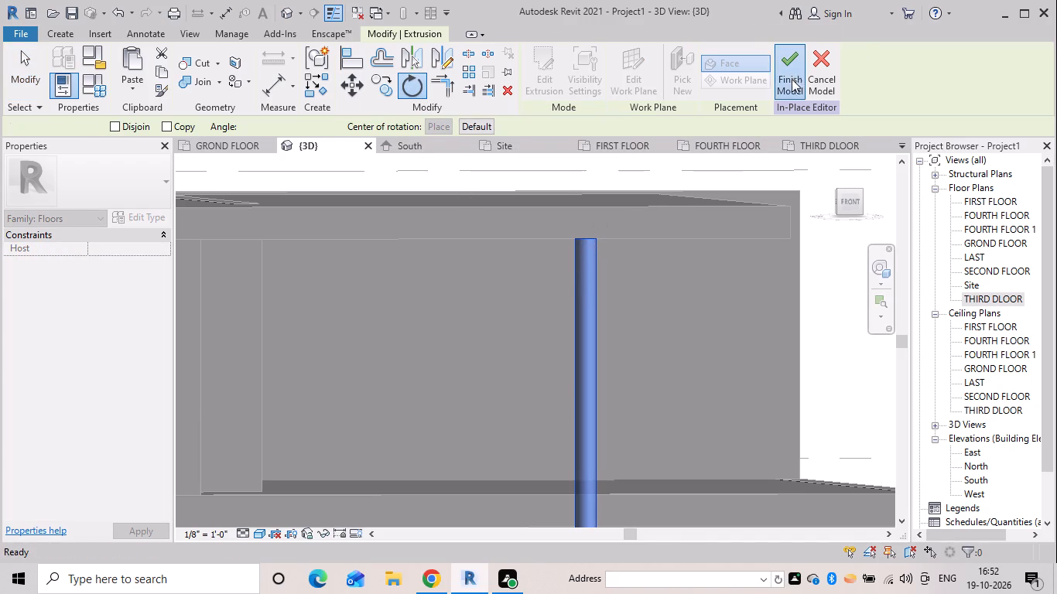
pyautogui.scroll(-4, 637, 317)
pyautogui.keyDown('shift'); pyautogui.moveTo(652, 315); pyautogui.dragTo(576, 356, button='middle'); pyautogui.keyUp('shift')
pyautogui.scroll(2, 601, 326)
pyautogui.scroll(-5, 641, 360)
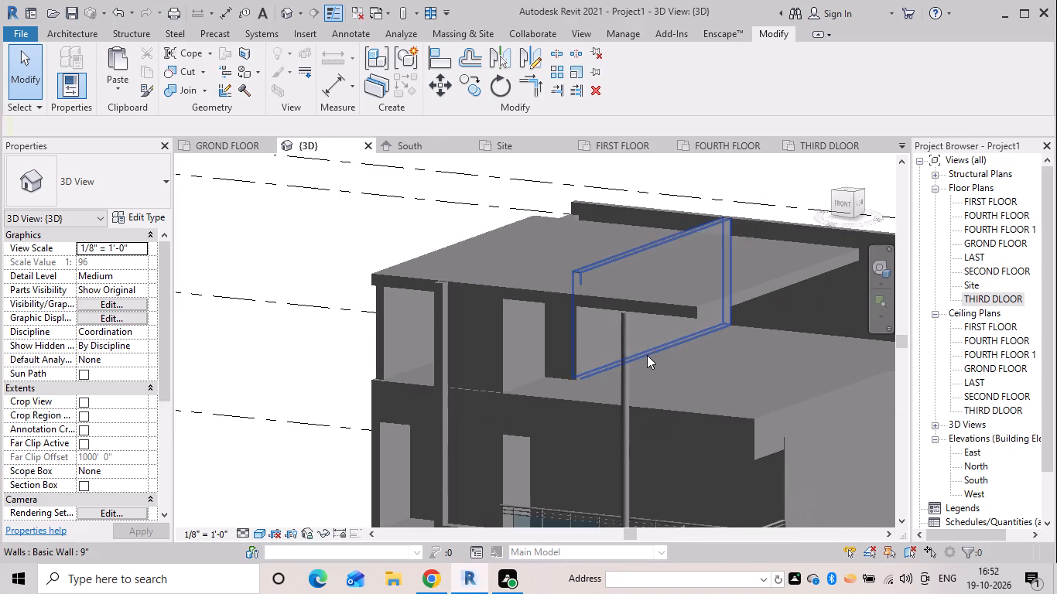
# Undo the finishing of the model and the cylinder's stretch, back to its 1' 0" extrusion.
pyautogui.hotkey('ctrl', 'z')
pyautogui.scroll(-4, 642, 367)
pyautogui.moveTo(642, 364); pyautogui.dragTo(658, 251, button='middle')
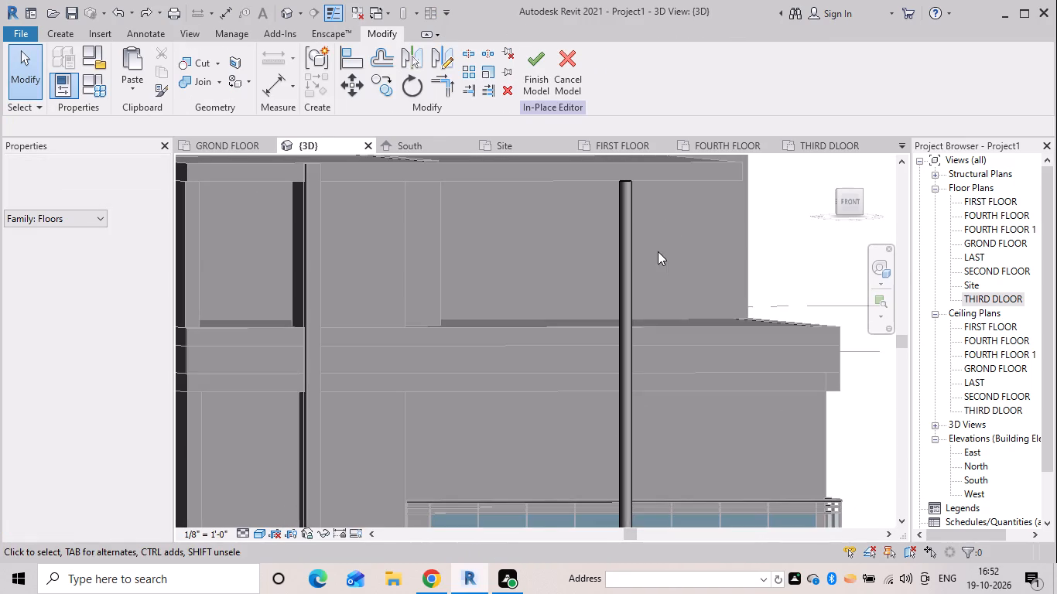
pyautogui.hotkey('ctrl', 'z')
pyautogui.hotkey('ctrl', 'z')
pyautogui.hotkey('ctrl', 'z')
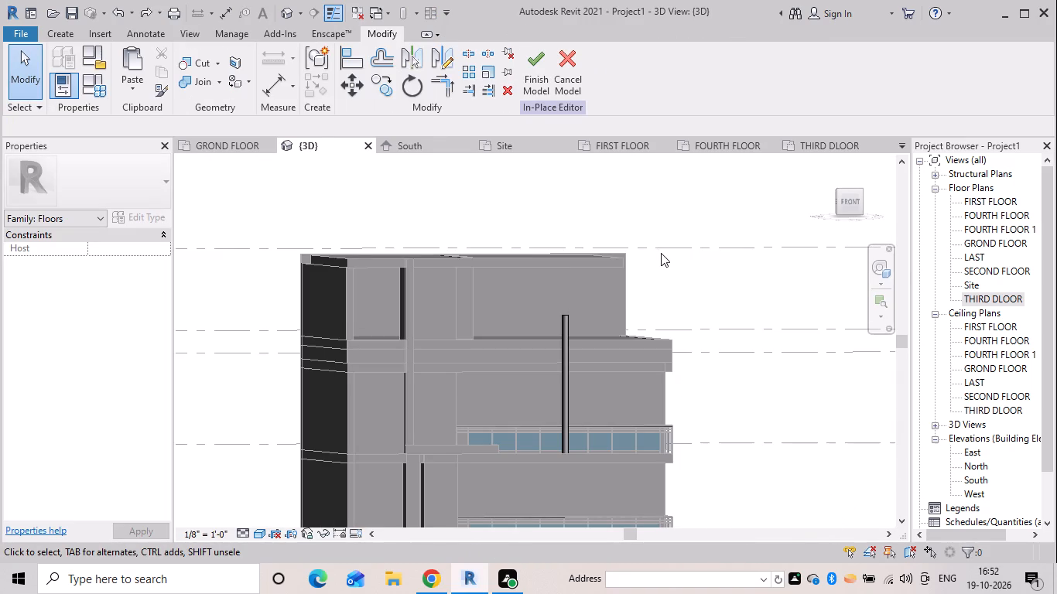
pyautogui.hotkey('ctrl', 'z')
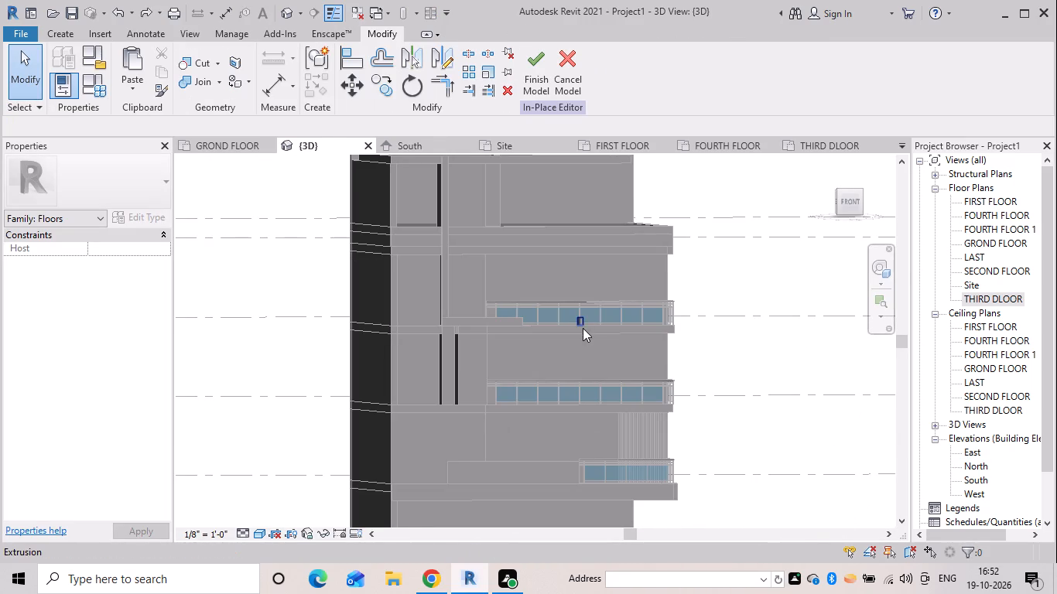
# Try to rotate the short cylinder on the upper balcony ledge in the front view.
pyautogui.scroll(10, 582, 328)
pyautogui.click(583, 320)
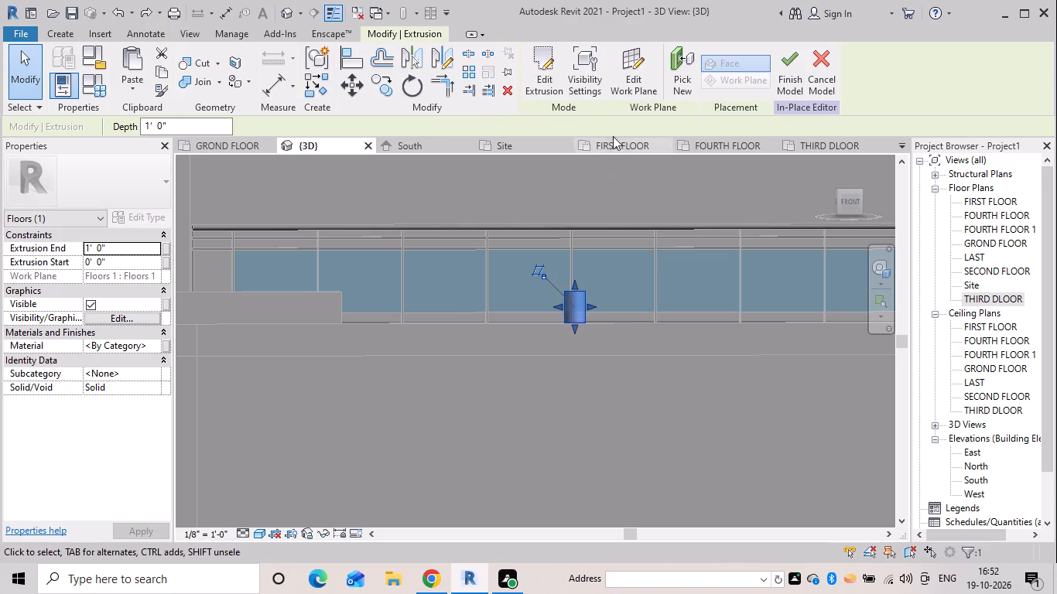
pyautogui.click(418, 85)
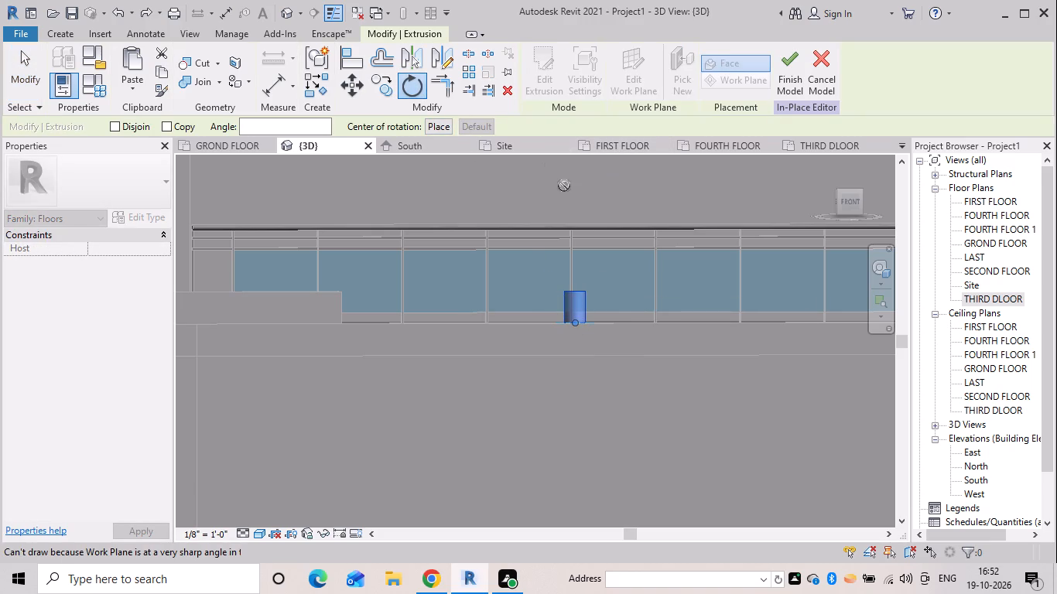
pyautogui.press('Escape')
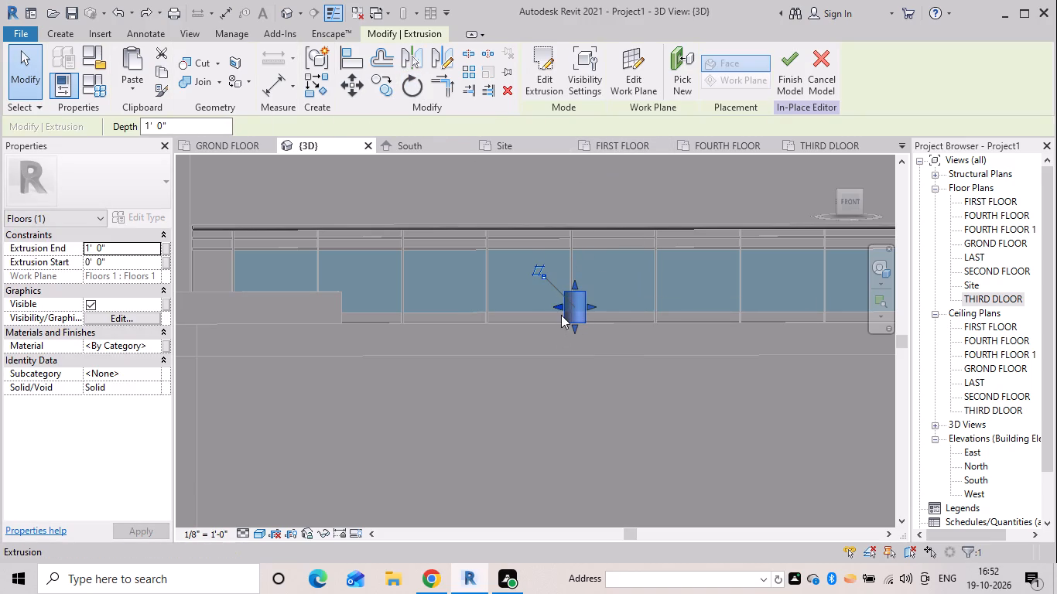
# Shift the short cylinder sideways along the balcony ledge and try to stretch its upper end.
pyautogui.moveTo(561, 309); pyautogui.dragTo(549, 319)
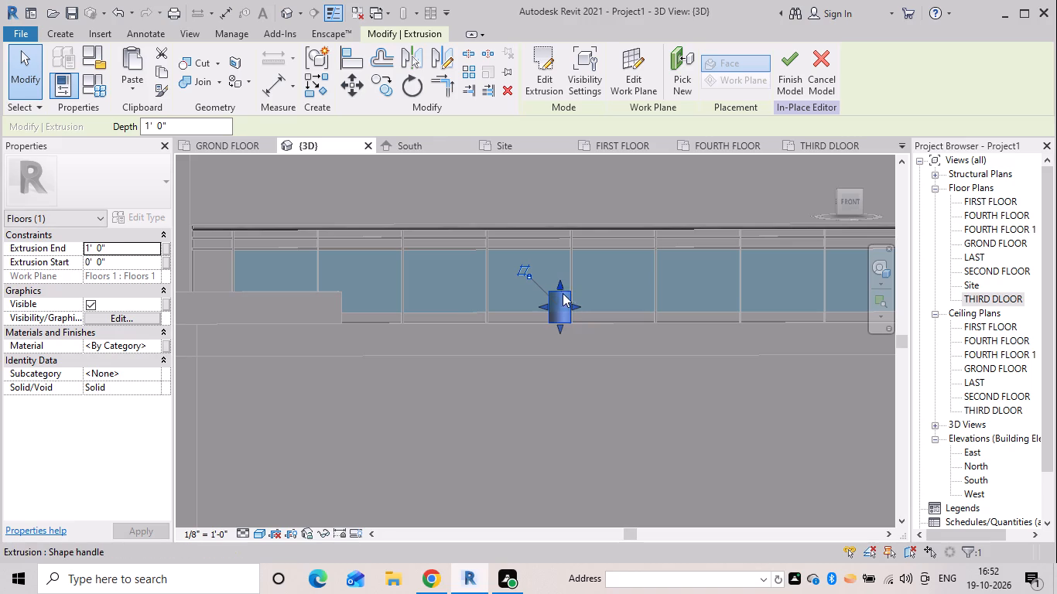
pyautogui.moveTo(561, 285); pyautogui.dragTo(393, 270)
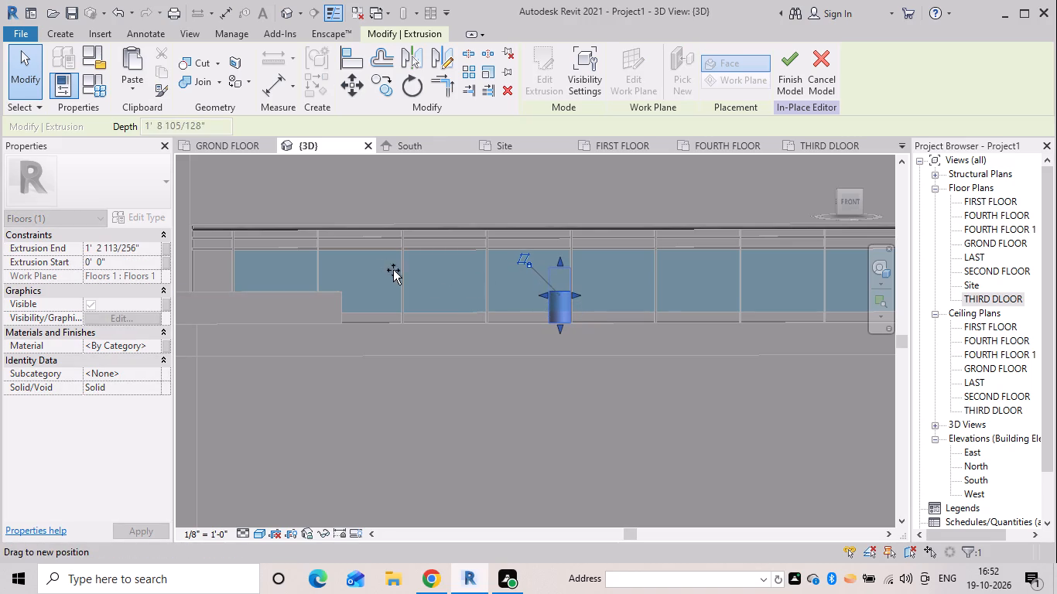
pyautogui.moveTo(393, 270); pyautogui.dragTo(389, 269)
# Undo the cylinder's edits and its extrusion, and discard the circle sketch.
pyautogui.hotkey('ctrl', 'z')
pyautogui.hotkey('ctrl', 'z')
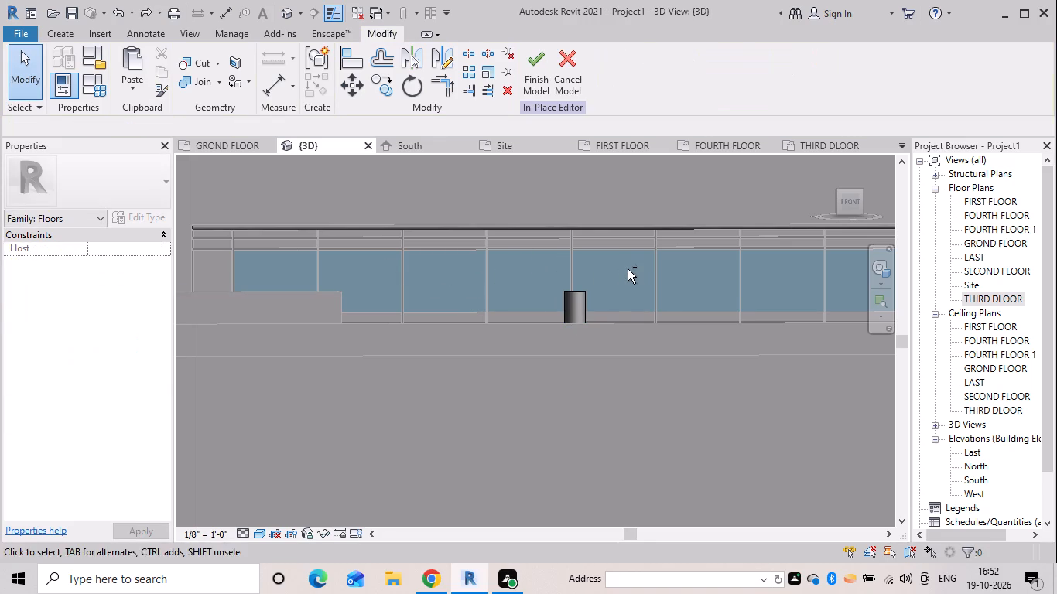
pyautogui.hotkey('ctrl', 'z')
pyautogui.scroll(-4, 592, 257)
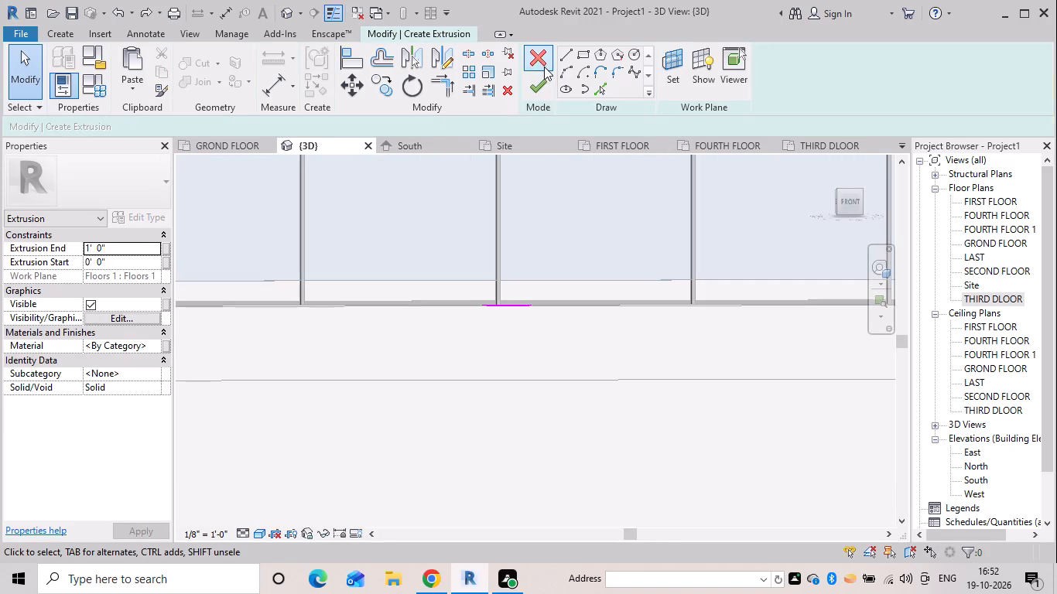
pyautogui.click(544, 67)
pyautogui.click(563, 290)
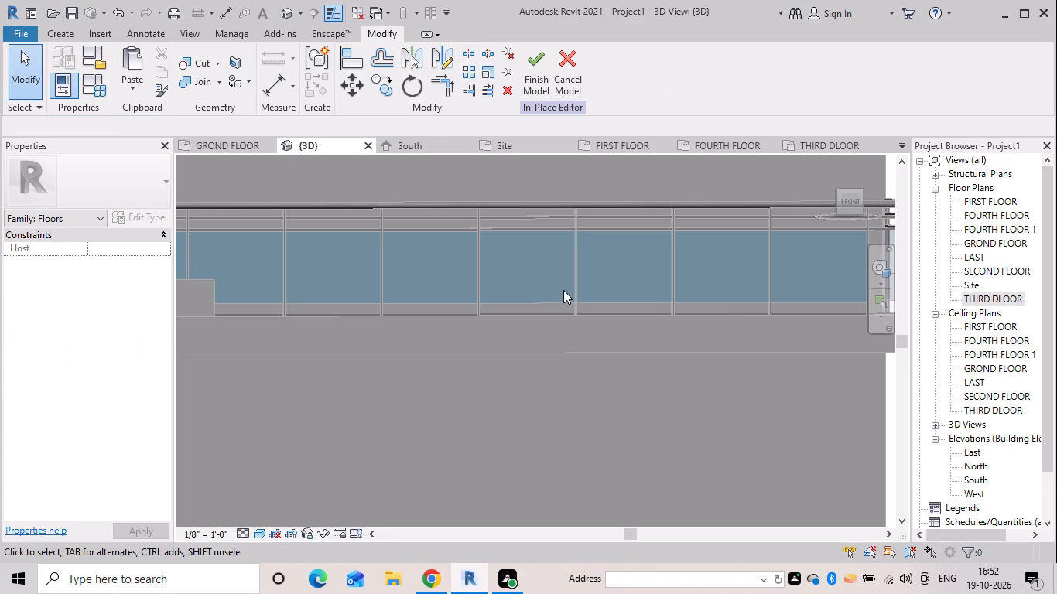
# Finish the in-place floor model and let the empty family be deleted.
pyautogui.scroll(-12, 564, 276)
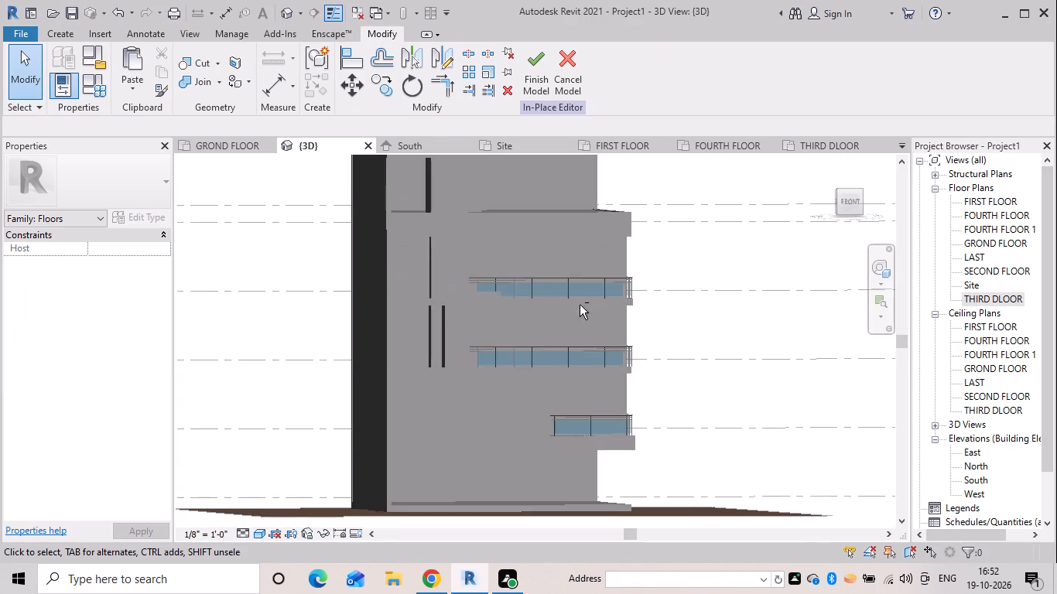
pyautogui.keyDown('shift'); pyautogui.moveTo(579, 308); pyautogui.dragTo(498, 387, button='middle'); pyautogui.keyUp('shift')
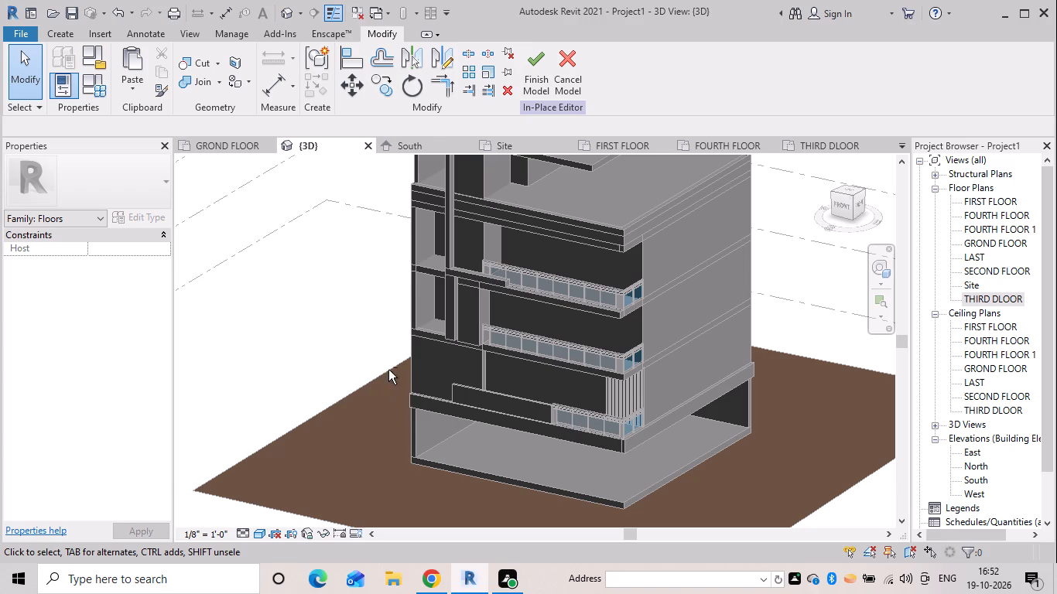
pyautogui.keyDown('shift'); pyautogui.moveTo(388, 370); pyautogui.dragTo(430, 360, button='middle'); pyautogui.keyUp('shift')
pyautogui.click(526, 50)
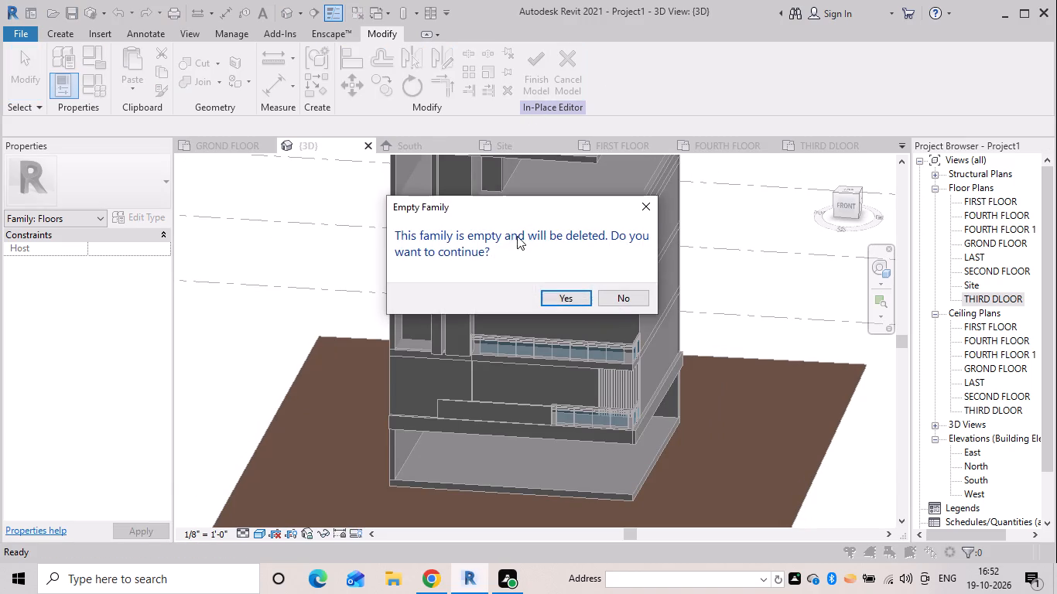
pyautogui.click(556, 292)
# In the SECOND FLOOR plan, draw a 2' 6" high Storefront curtain wall about 3' 11" long from the narrow pier along the front slab edge.
pyautogui.keyDown('shift'); pyautogui.moveTo(436, 354); pyautogui.dragTo(465, 350, button='middle'); pyautogui.keyUp('shift')
pyautogui.scroll(3, 432, 352)
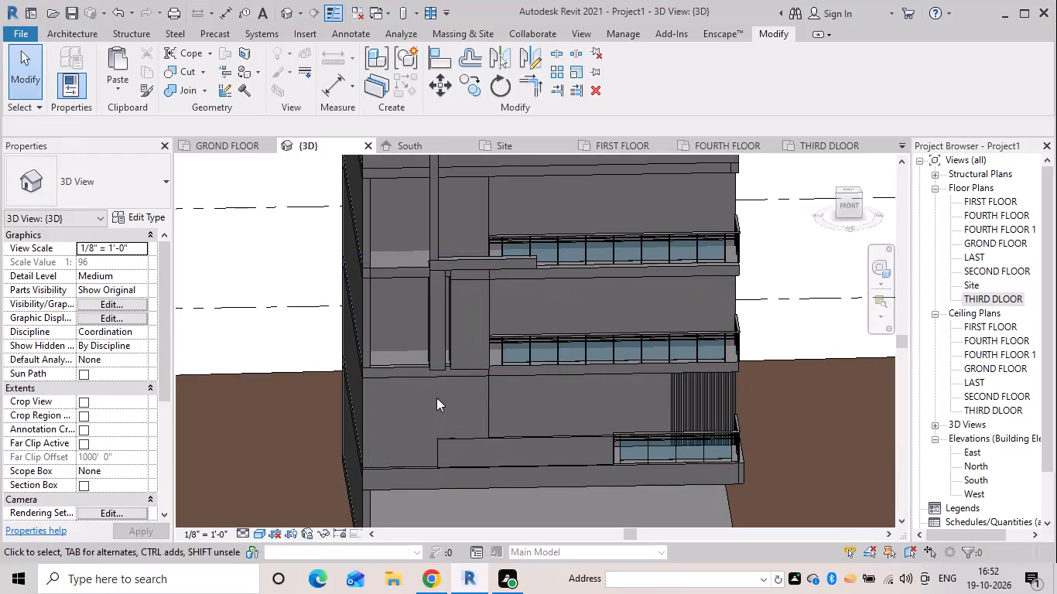
pyautogui.doubleClick(1001, 265)
pyautogui.scroll(-3, 642, 392)
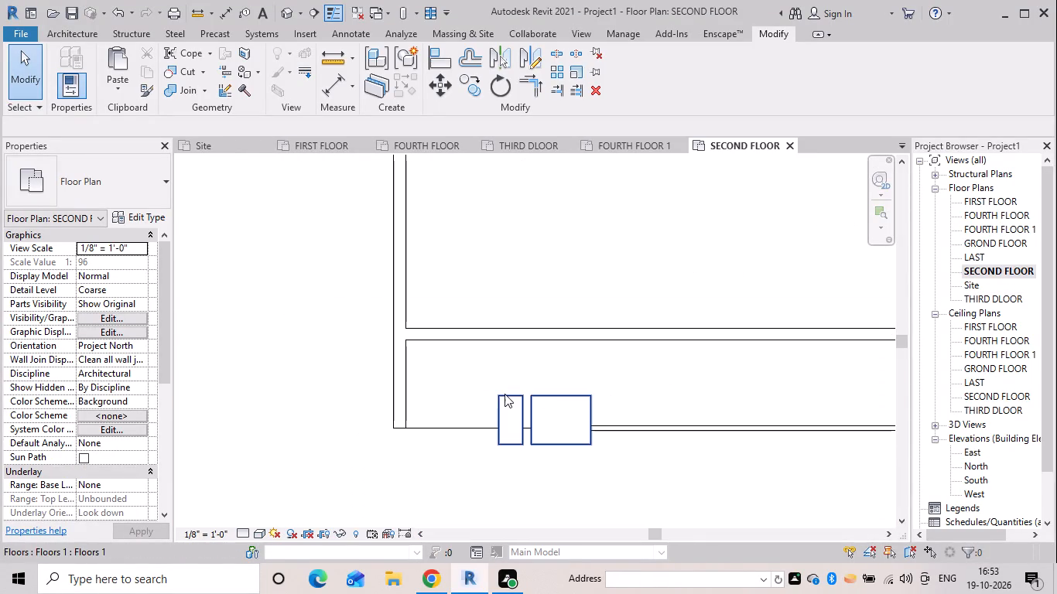
pyautogui.press('Escape')
pyautogui.write('wa')
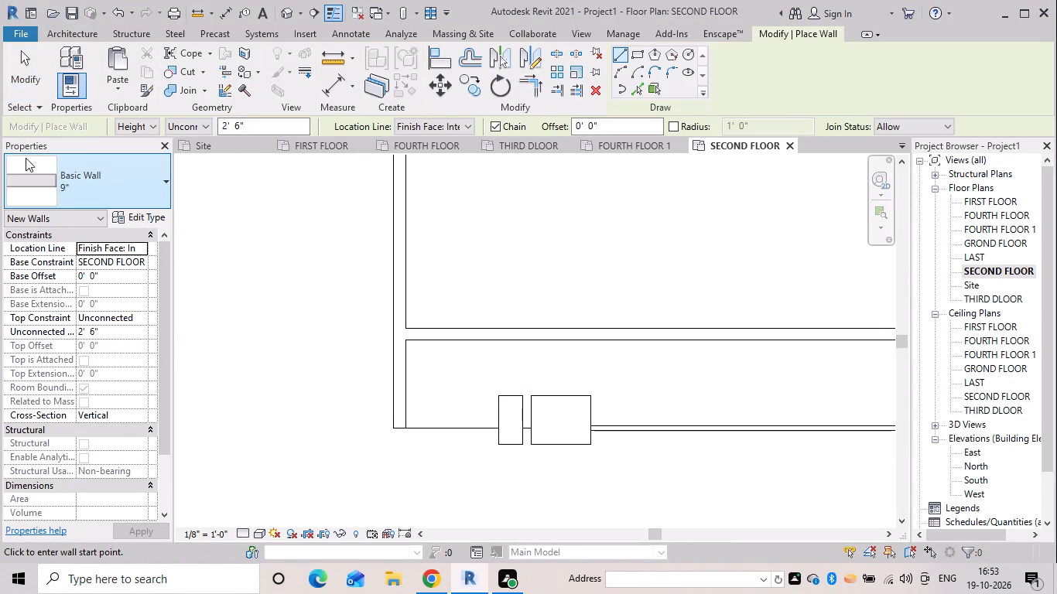
pyautogui.click(125, 206)
pyautogui.scroll(-20, 156, 337)
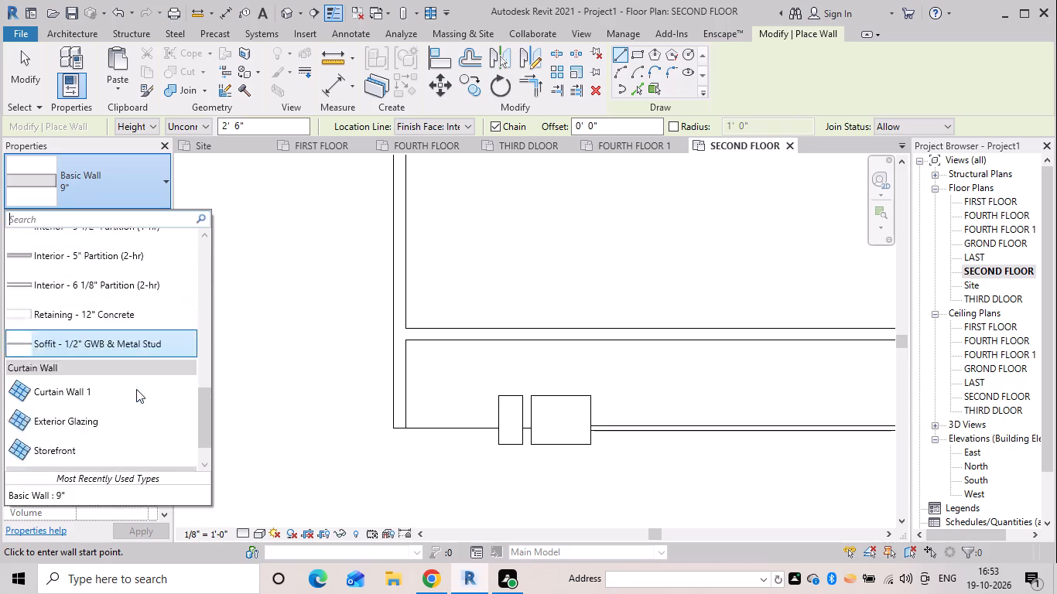
pyautogui.scroll(-7, 136, 389)
pyautogui.click(132, 397)
pyautogui.scroll(5, 498, 426)
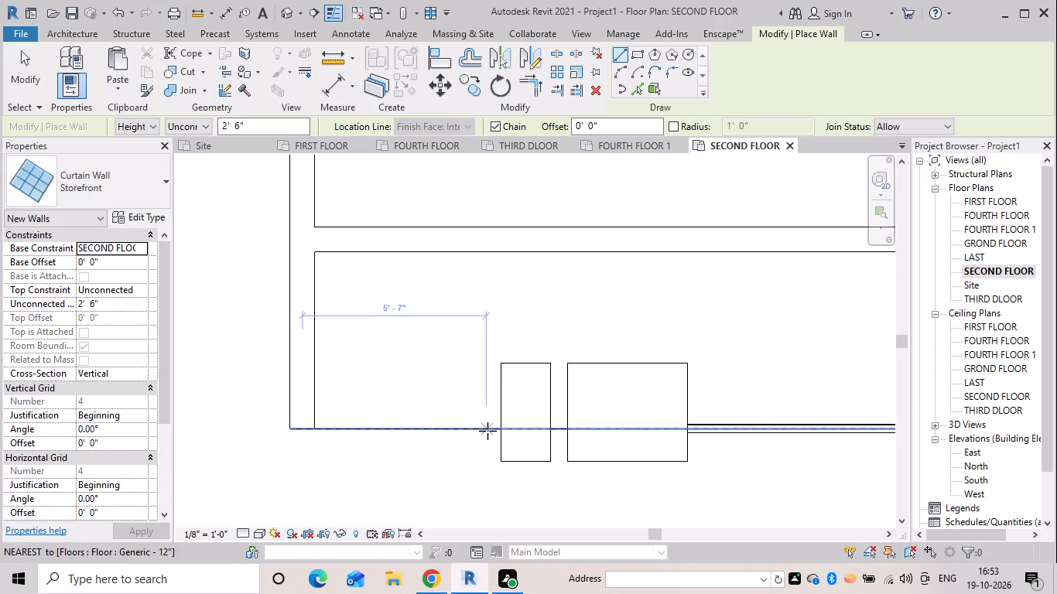
pyautogui.moveTo(499, 429); pyautogui.dragTo(490, 429)
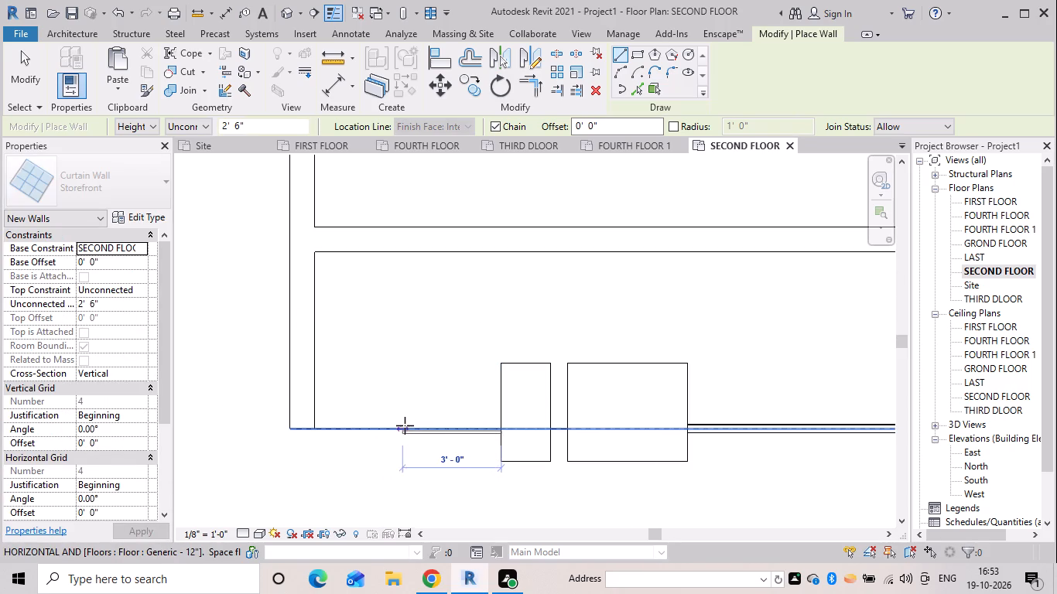
pyautogui.press('space')
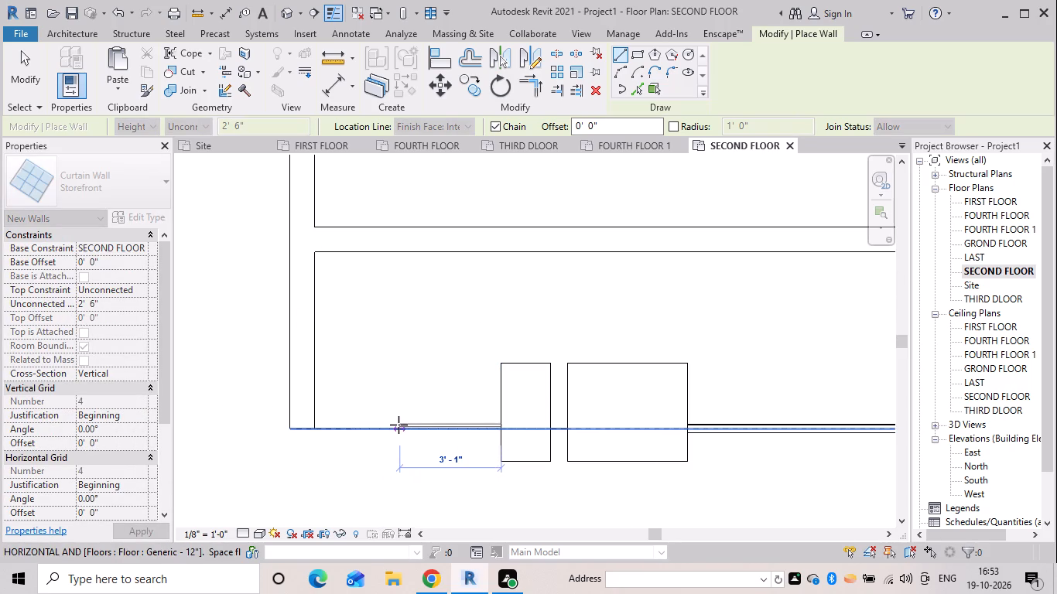
pyautogui.click(374, 425)
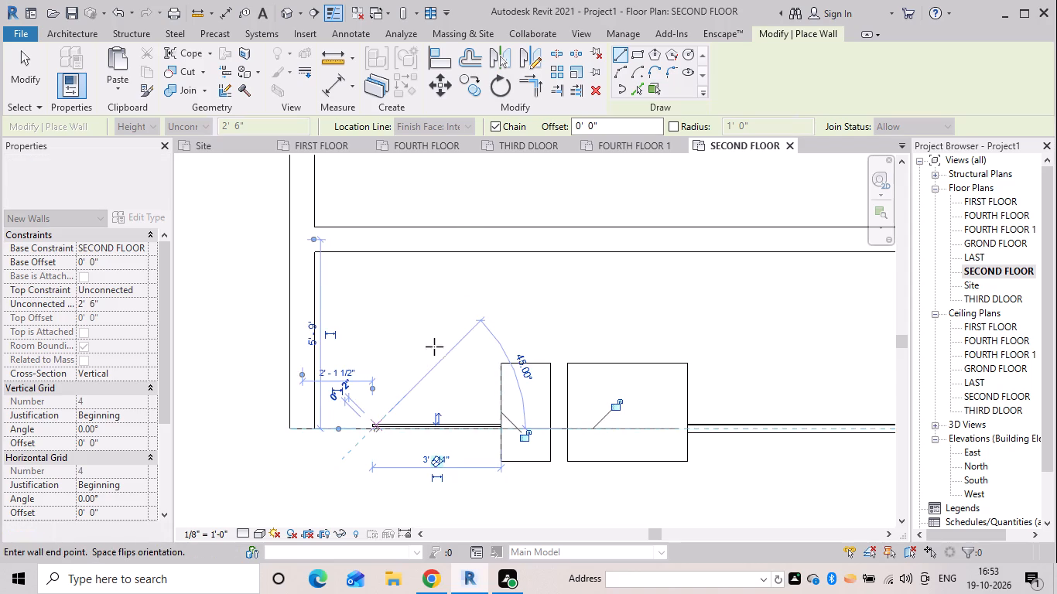
pyautogui.press('Escape')
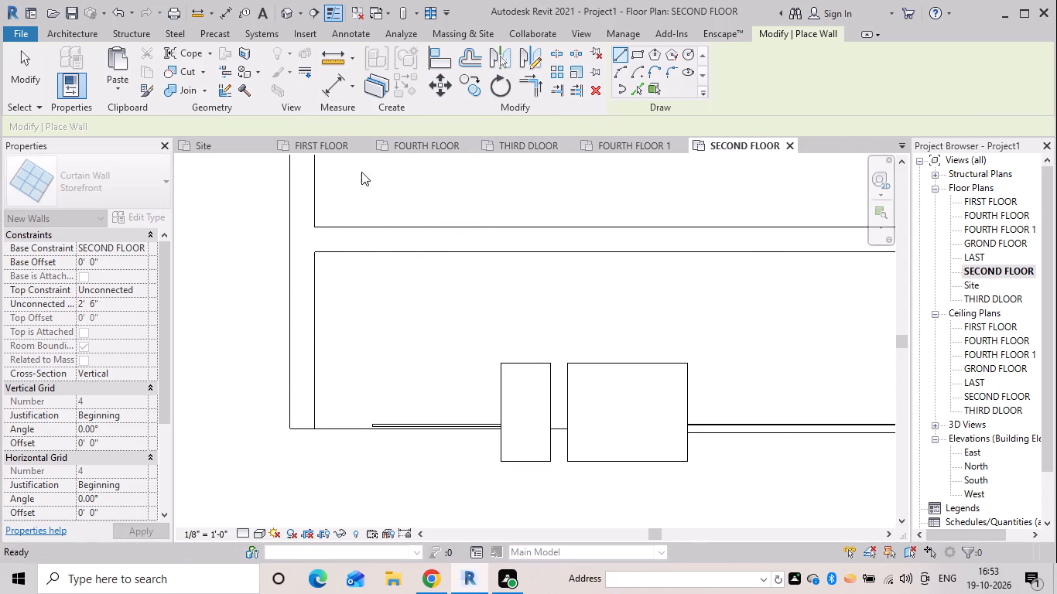
pyautogui.press('Escape')
pyautogui.click(280, 10)
pyautogui.scroll(-2, 457, 319)
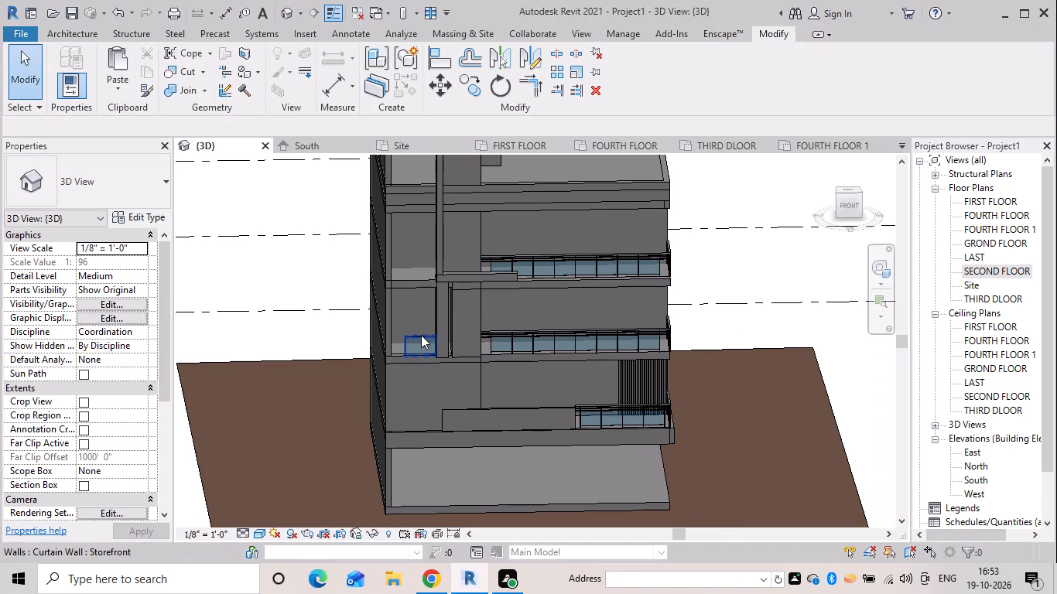
# Set the top constraint of the second-floor Storefront curtain wall beside the narrow pier up to level LAST.
pyautogui.click(421, 335)
pyautogui.scroll(-5, 444, 306)
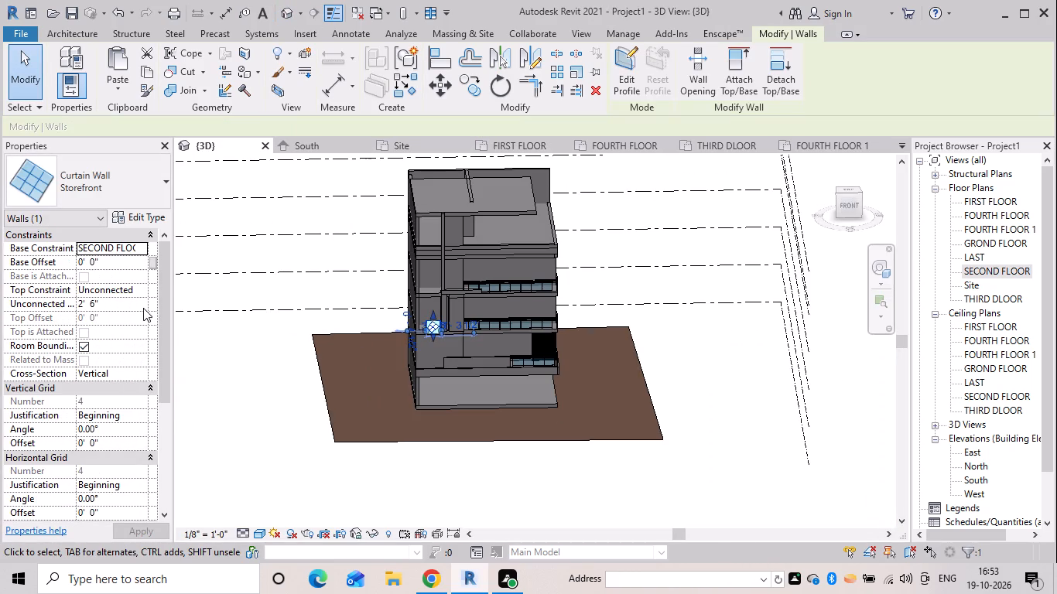
pyautogui.click(142, 288)
pyautogui.scroll(-5, 153, 364)
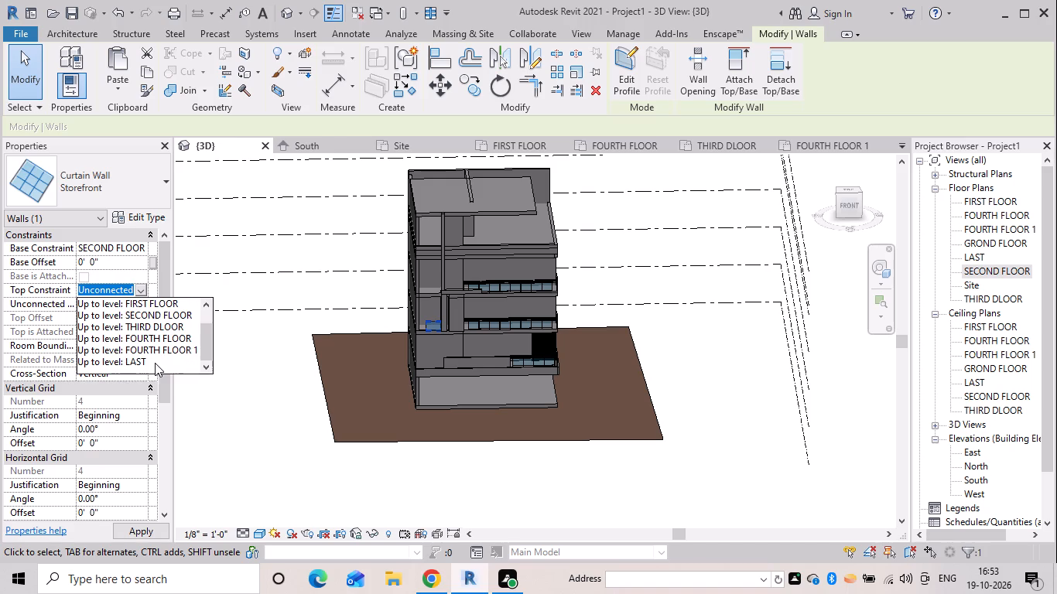
pyautogui.click(155, 363)
pyautogui.press('Escape')
pyautogui.scroll(-4, 399, 337)
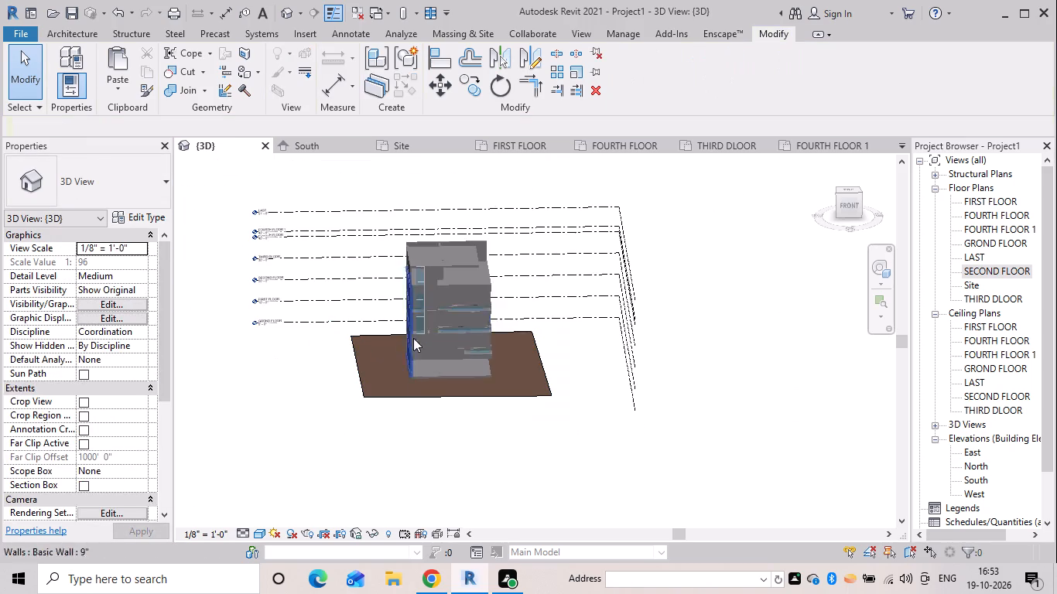
pyautogui.keyDown('shift'); pyautogui.moveTo(467, 333); pyautogui.dragTo(460, 299, button='middle'); pyautogui.keyUp('shift')
pyautogui.scroll(4, 399, 251)
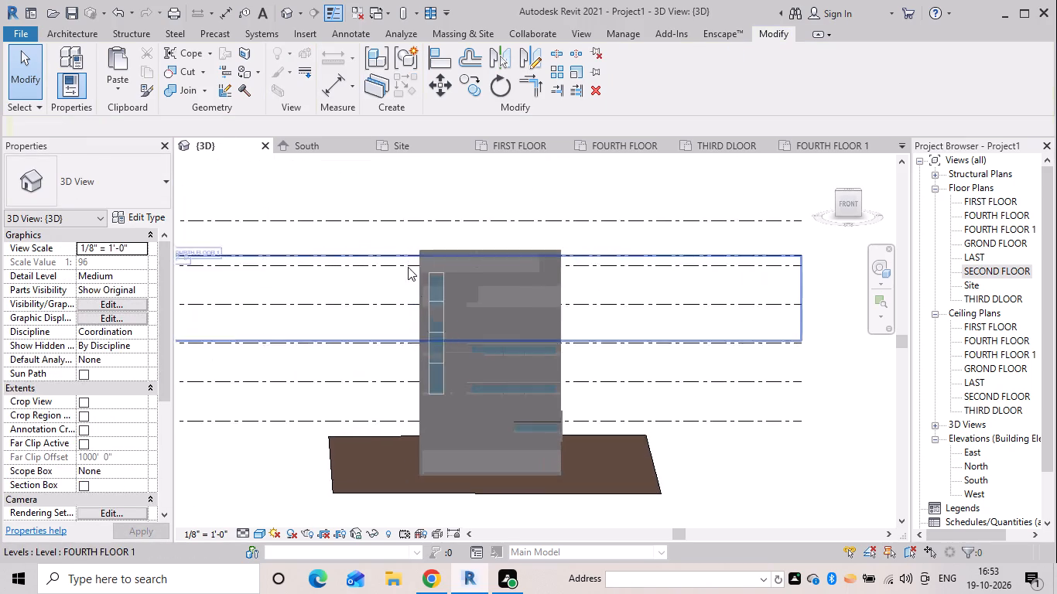
pyautogui.scroll(4, 431, 317)
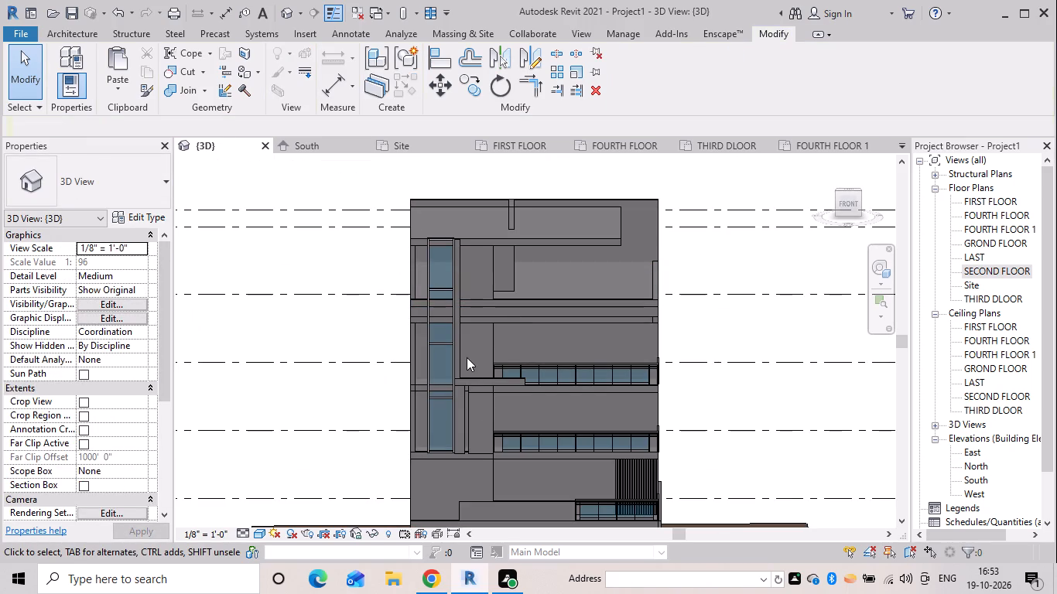
pyautogui.click(443, 395)
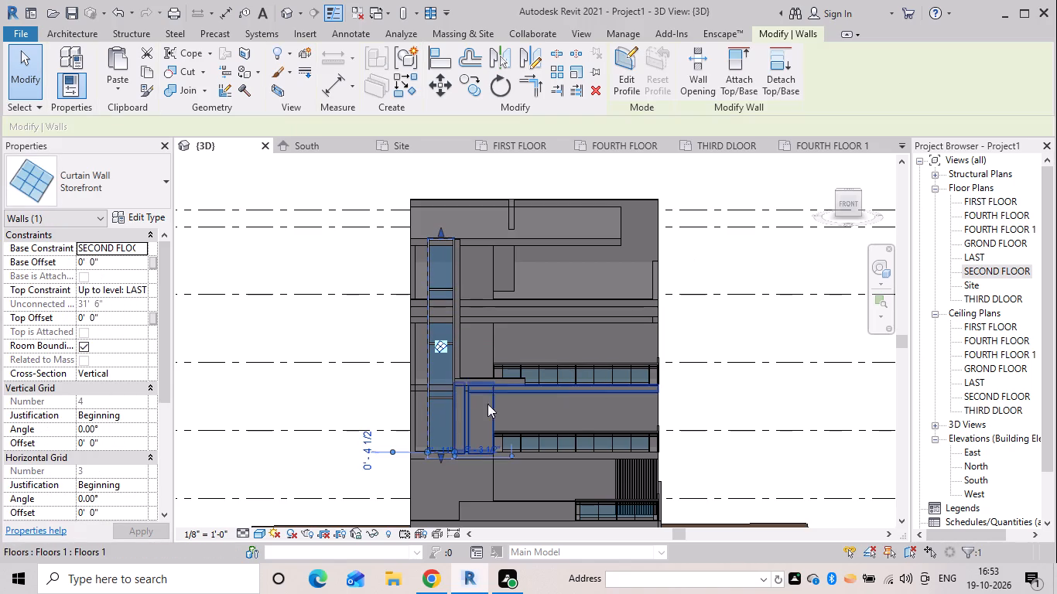
pyautogui.press('Escape')
pyautogui.press('Escape')
pyautogui.press('Escape')
pyautogui.press('Escape')
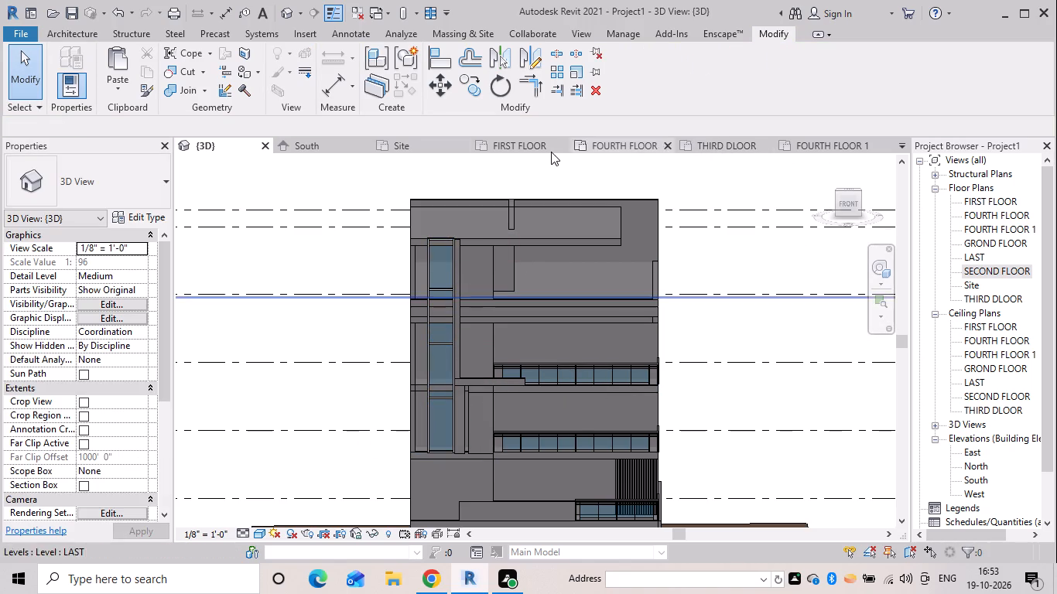
# In the SECOND FLOOR plan, draw a 2' 6" high 9" basic wall about 1' 9" long, located by Finish Face: Exterior, from the side wall to the curtain wall.
pyautogui.doubleClick(1001, 267)
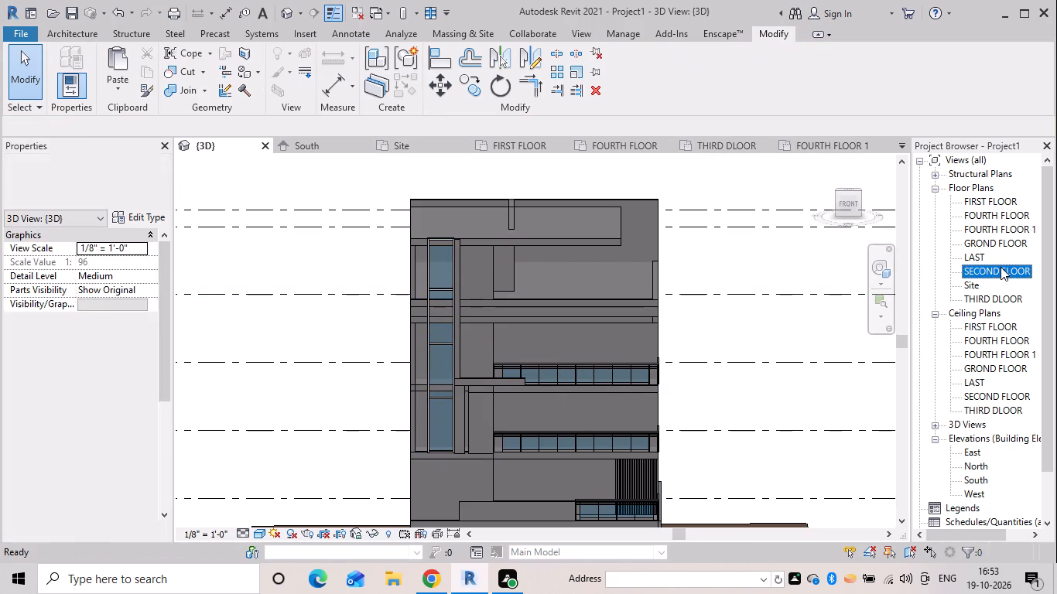
pyautogui.press('w')
pyautogui.press('a')
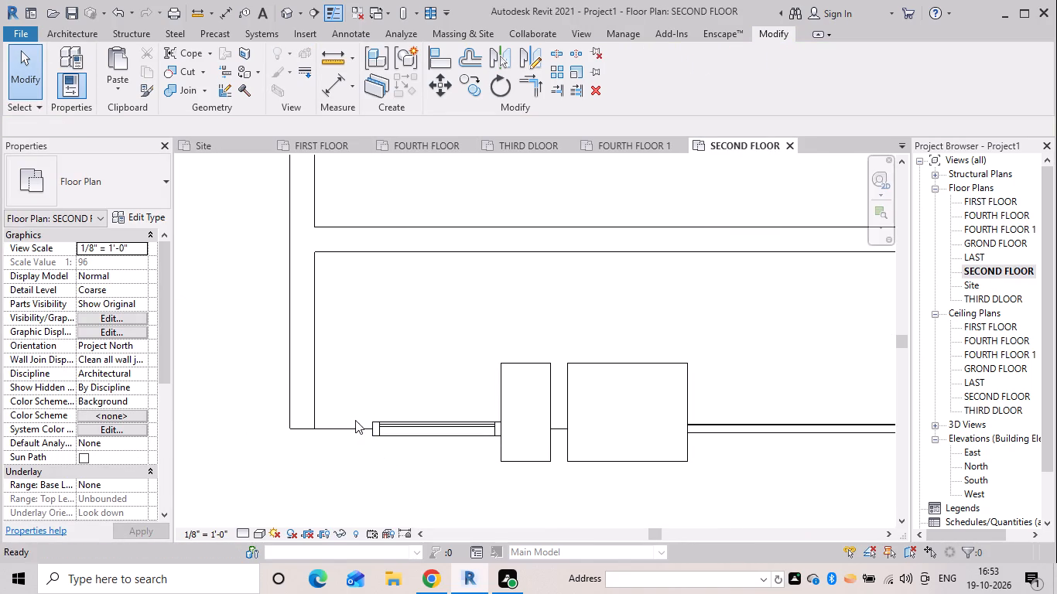
pyautogui.click(128, 200)
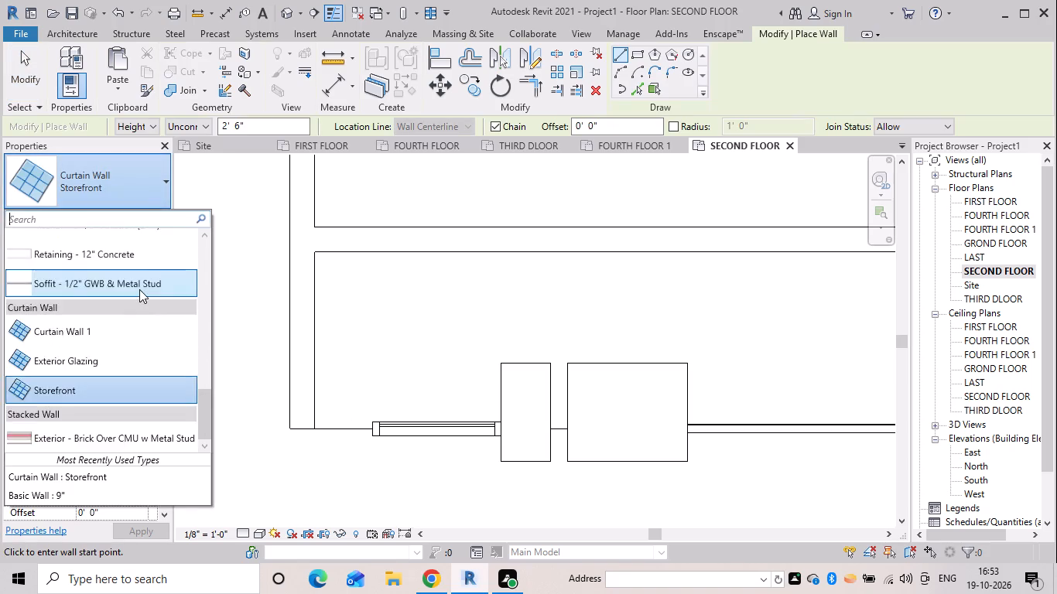
pyautogui.scroll(20, 139, 289)
pyautogui.scroll(5, 139, 289)
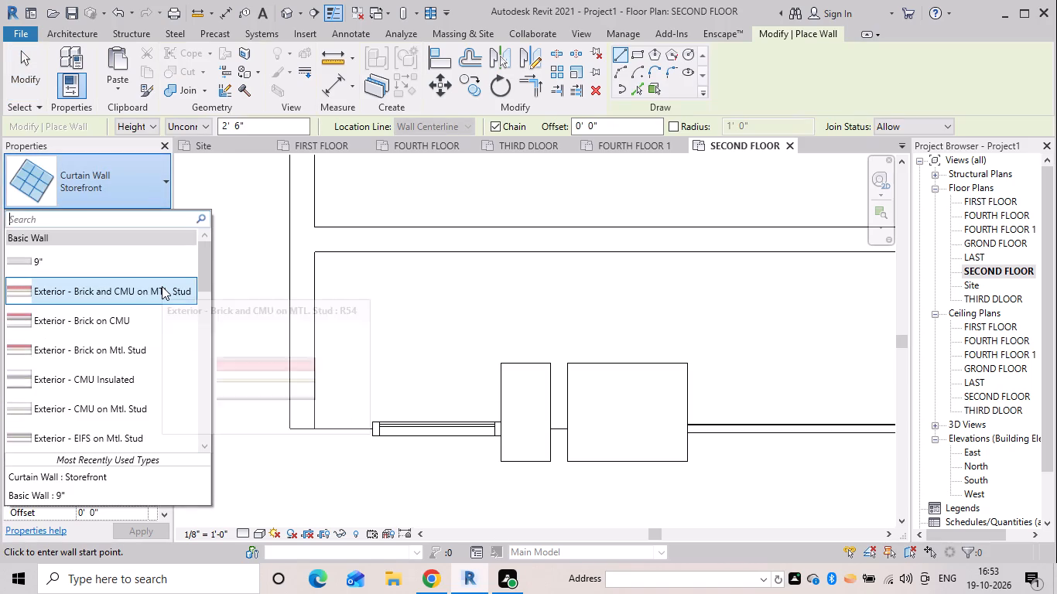
pyautogui.click(162, 256)
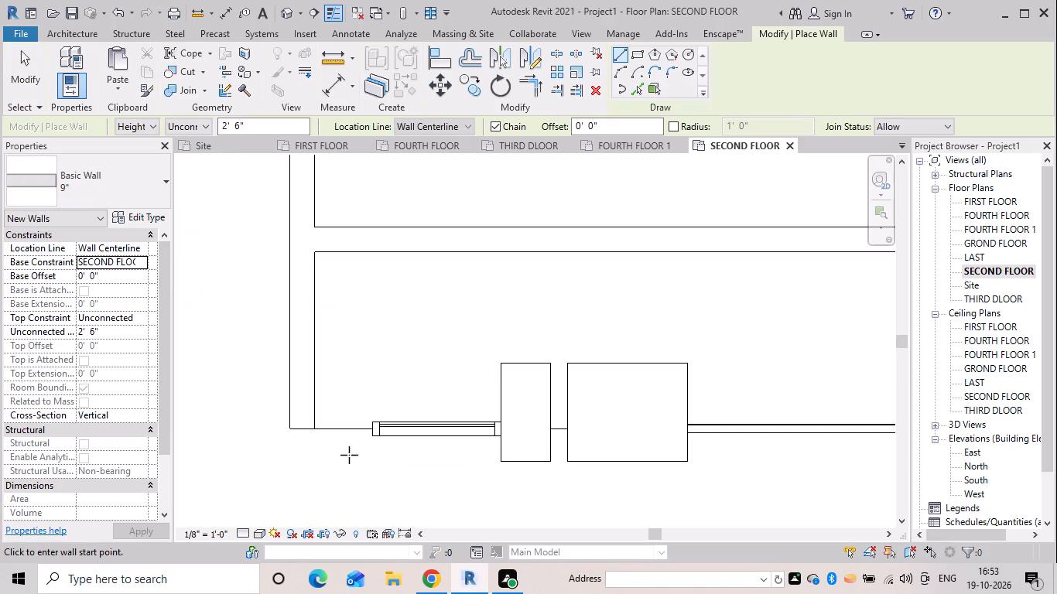
pyautogui.scroll(5, 337, 446)
pyautogui.click(292, 415)
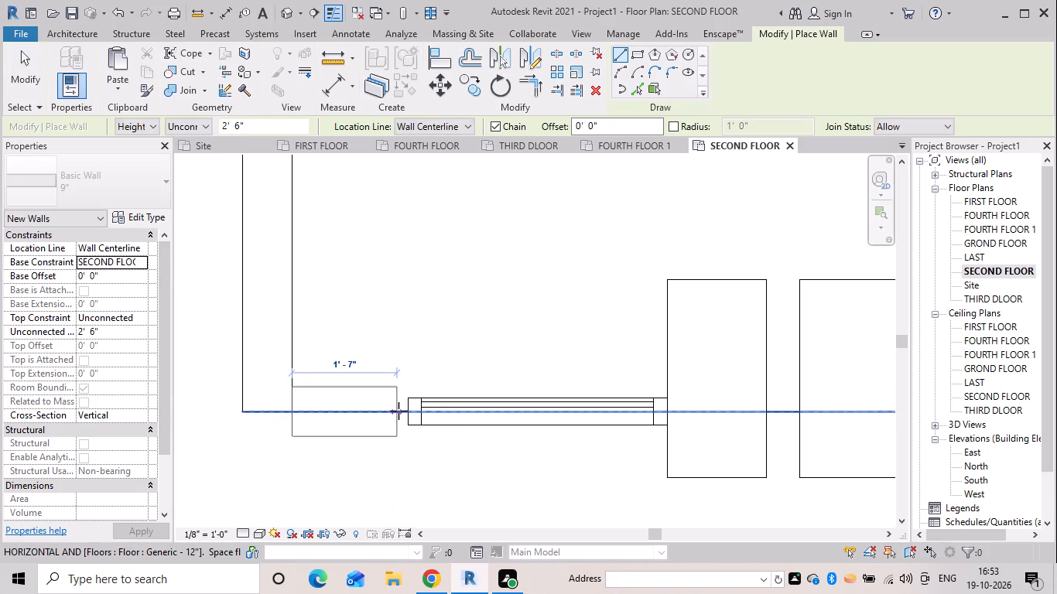
pyautogui.press('Escape')
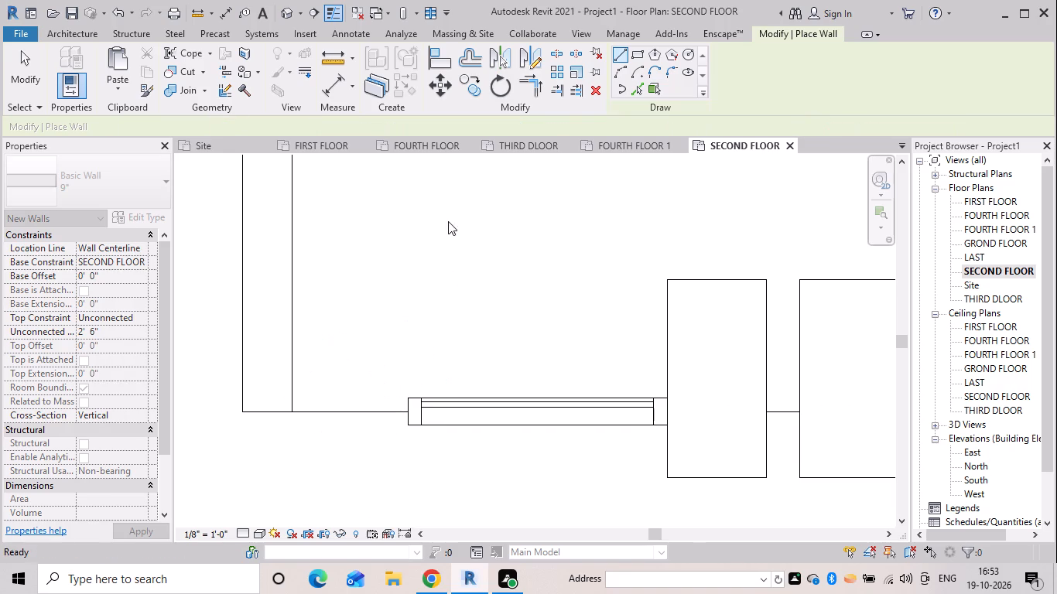
pyautogui.click(445, 131)
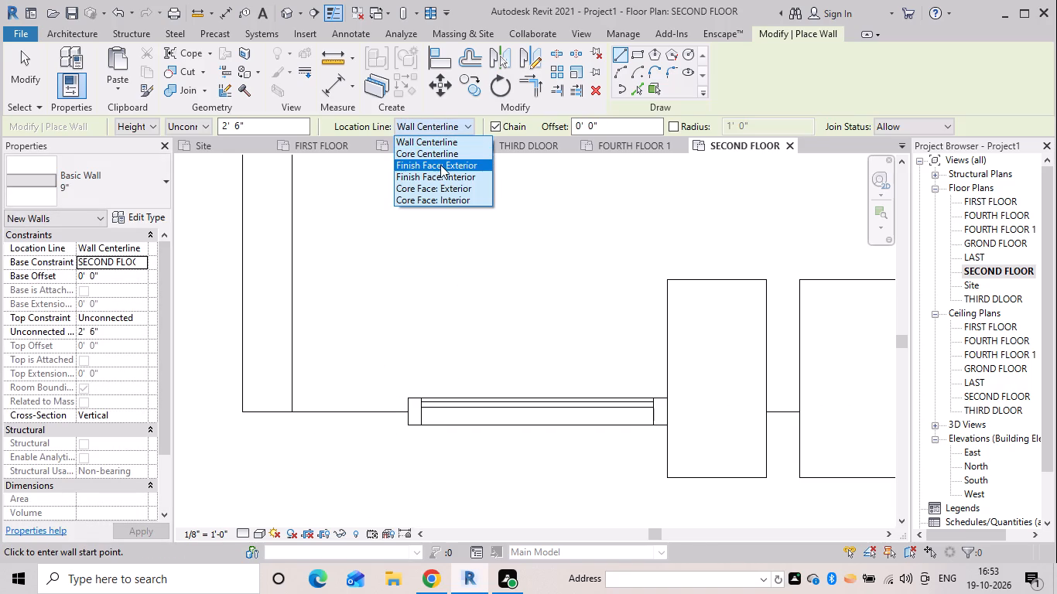
pyautogui.click(440, 165)
pyautogui.moveTo(295, 414); pyautogui.dragTo(303, 411)
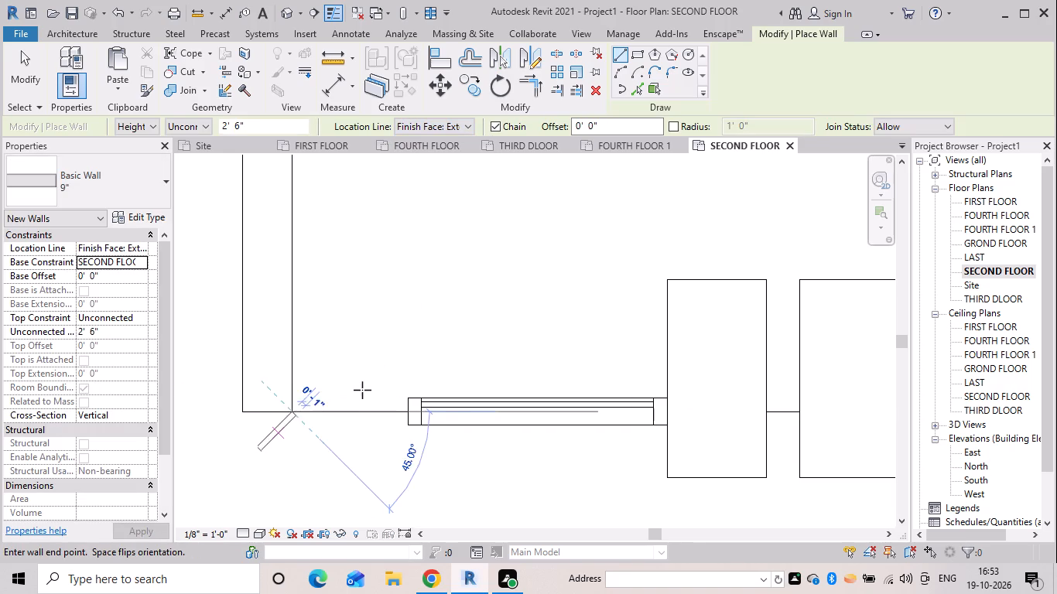
pyautogui.press('space')
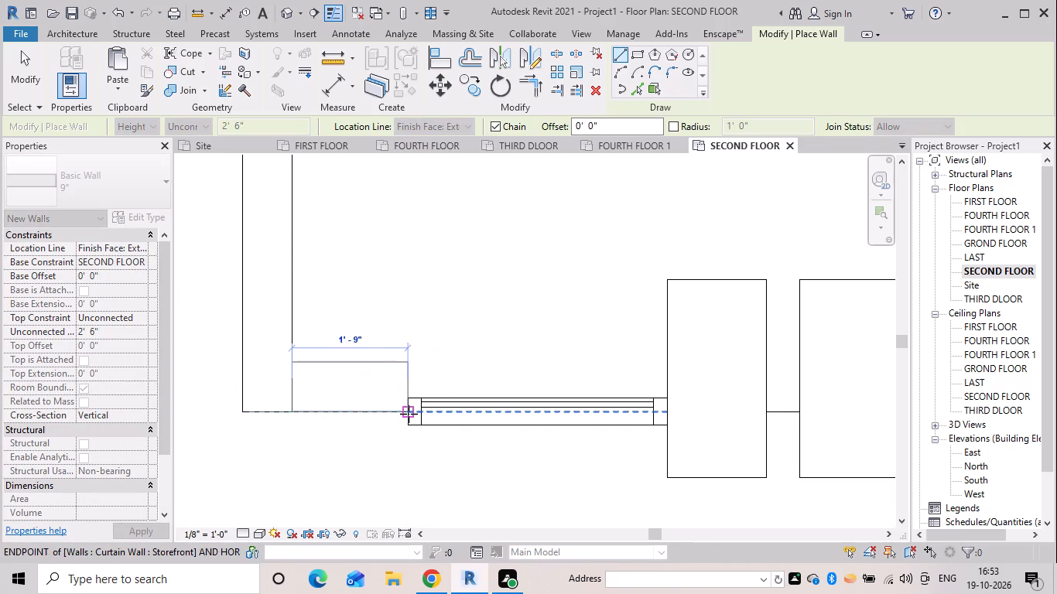
pyautogui.click(409, 414)
pyautogui.press('Escape')
pyautogui.press('Escape')
pyautogui.press('Escape')
pyautogui.press('Escape')
pyautogui.press('Escape')
pyautogui.press('Escape')
pyautogui.press('Escape')
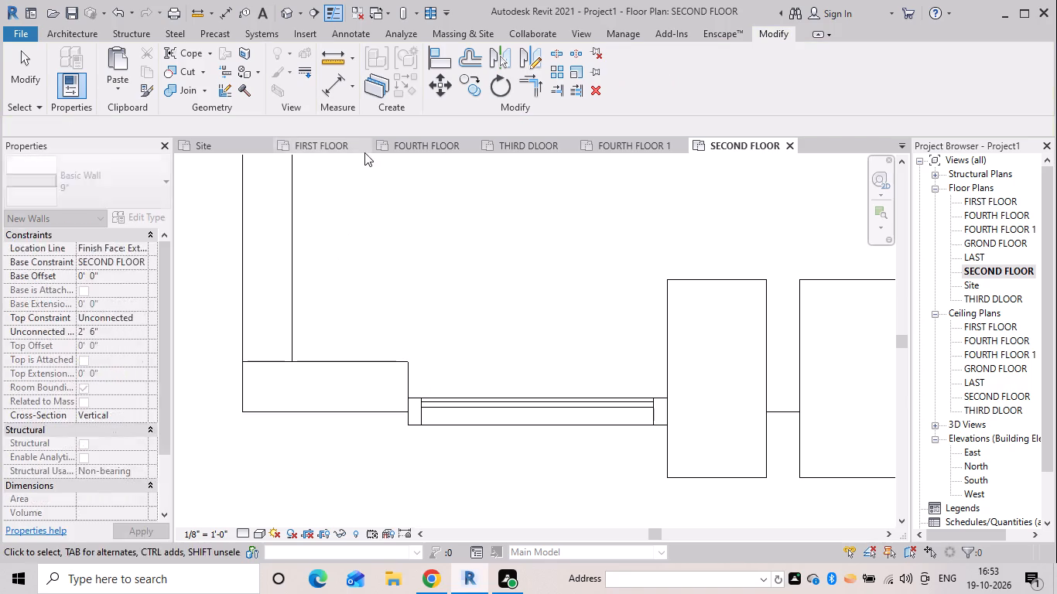
pyautogui.press('Escape')
pyautogui.press('Escape')
# In the 3D view, set the top constraint of the short 9" corner wall up to level LAST.
pyautogui.click(286, 14)
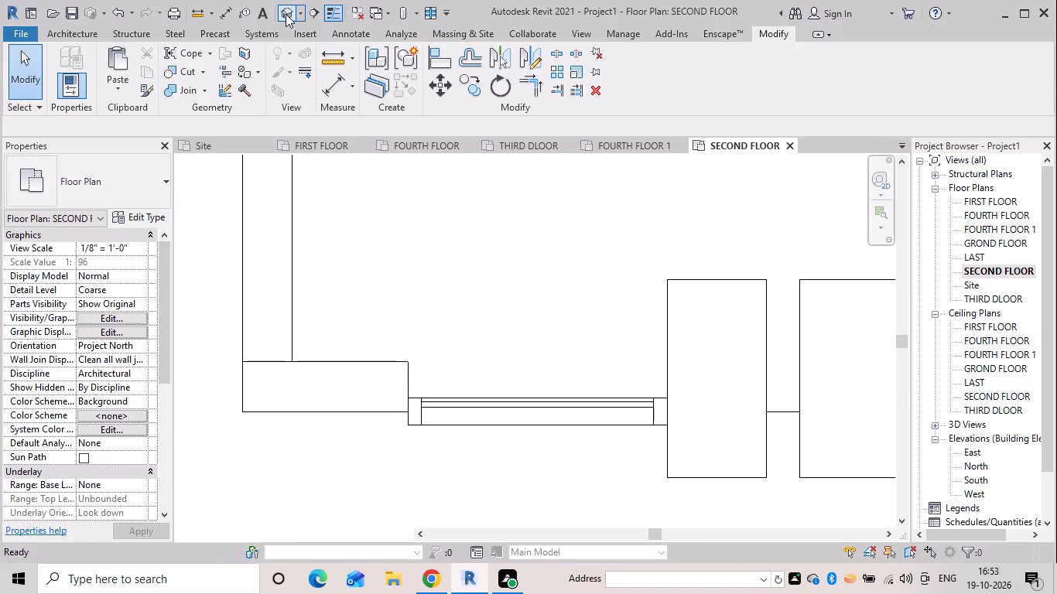
pyautogui.press('Escape')
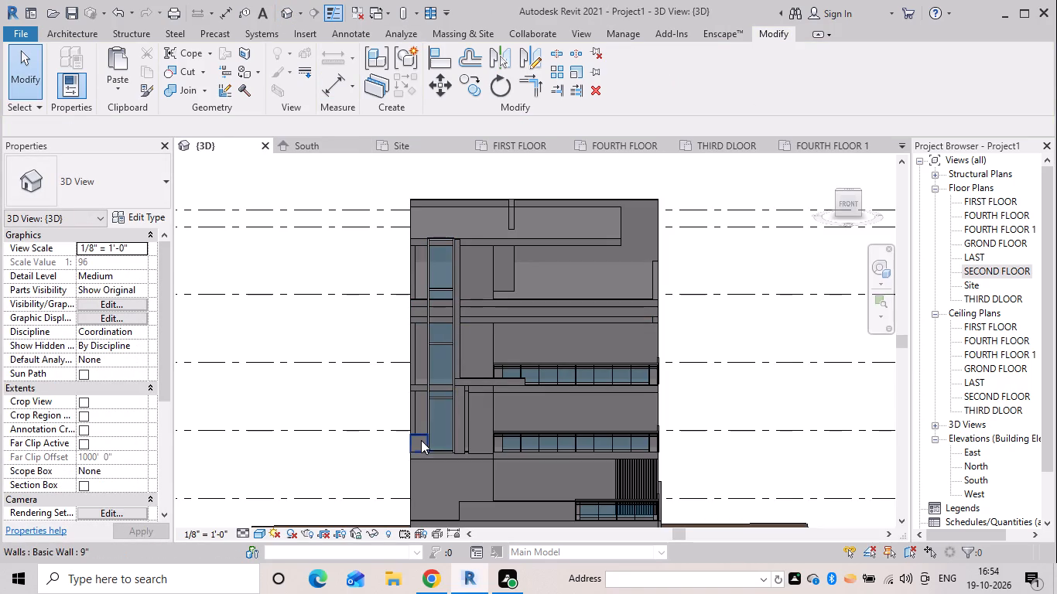
pyautogui.click(422, 437)
pyautogui.scroll(4, 416, 428)
pyautogui.press('Escape')
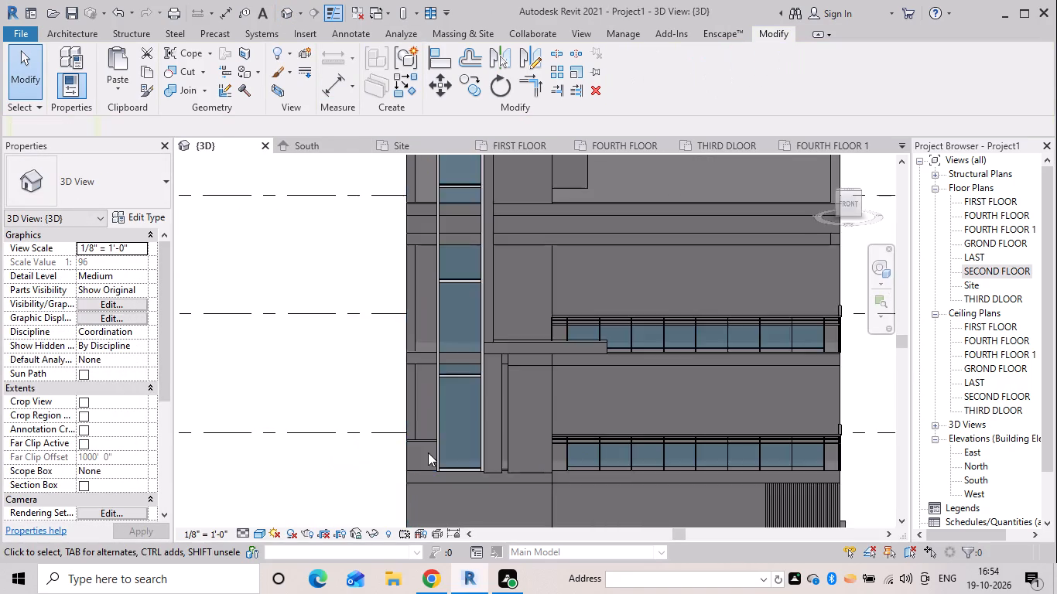
pyautogui.scroll(5, 429, 452)
pyautogui.click(420, 426)
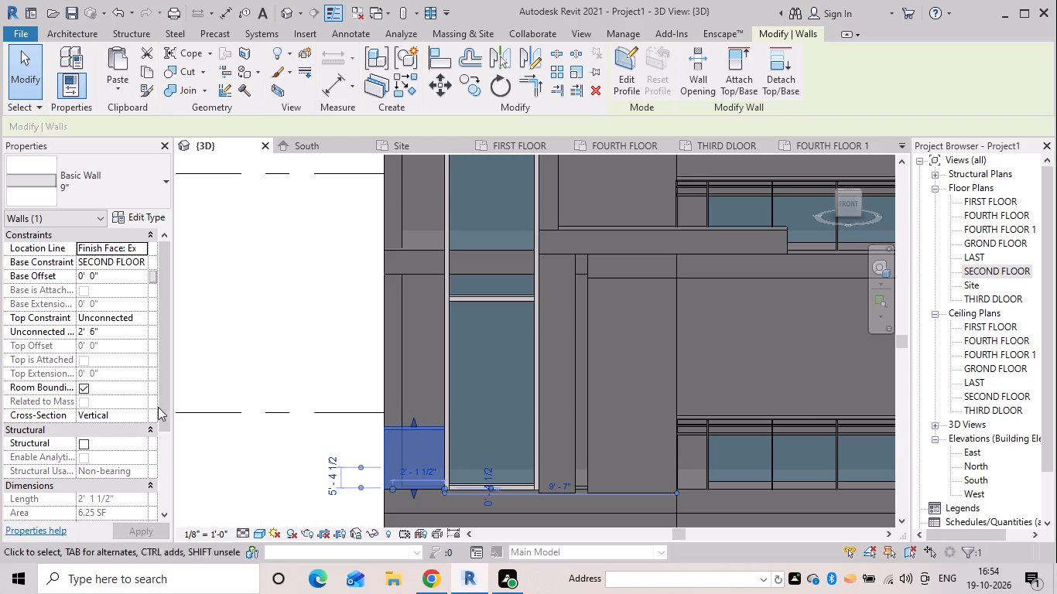
pyautogui.click(139, 319)
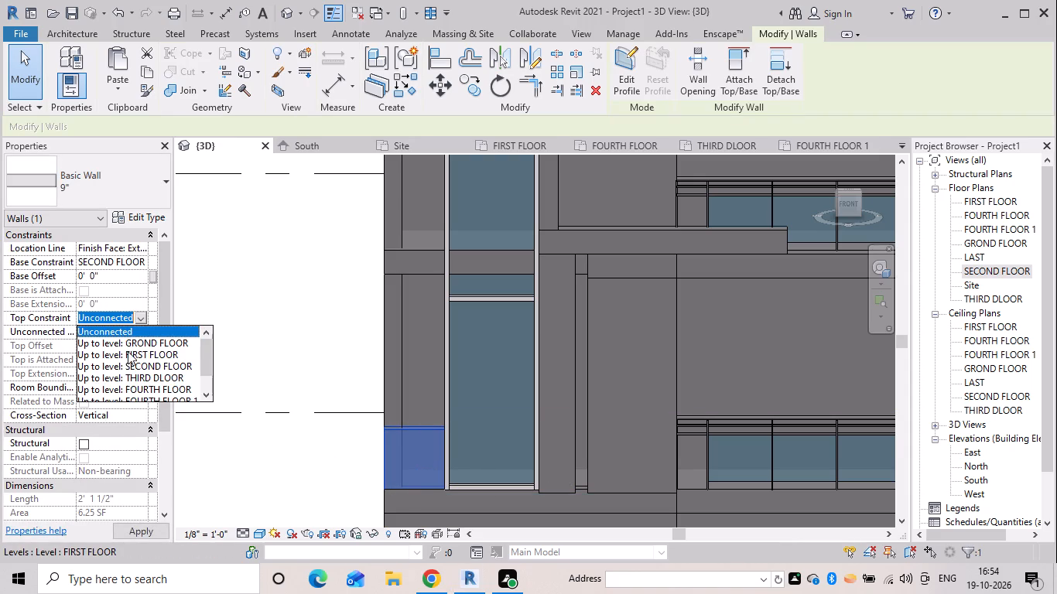
pyautogui.scroll(-2, 149, 380)
pyautogui.click(150, 387)
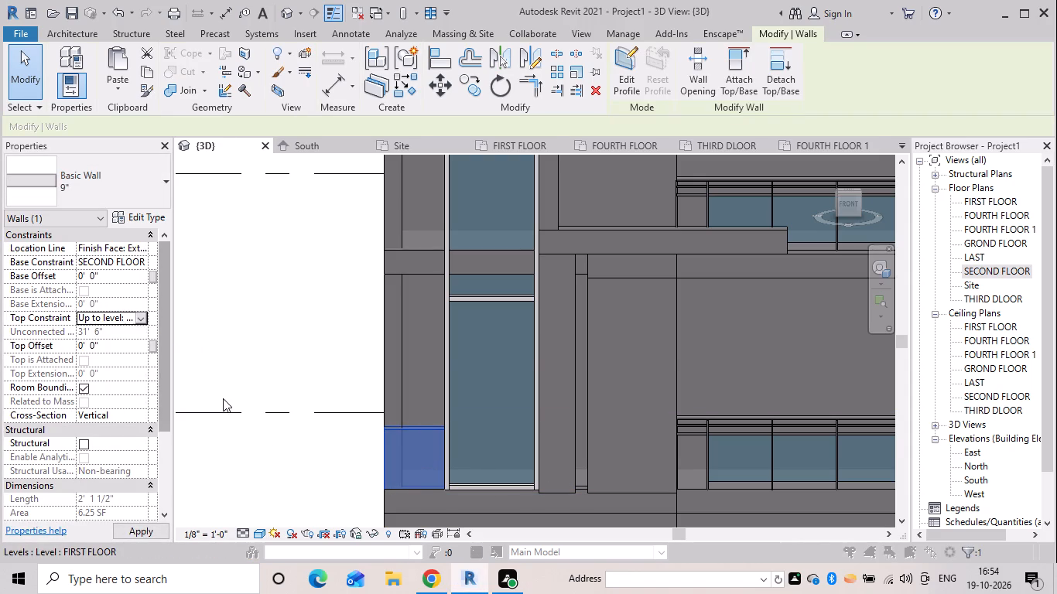
pyautogui.scroll(-4, 226, 399)
pyautogui.click(580, 337)
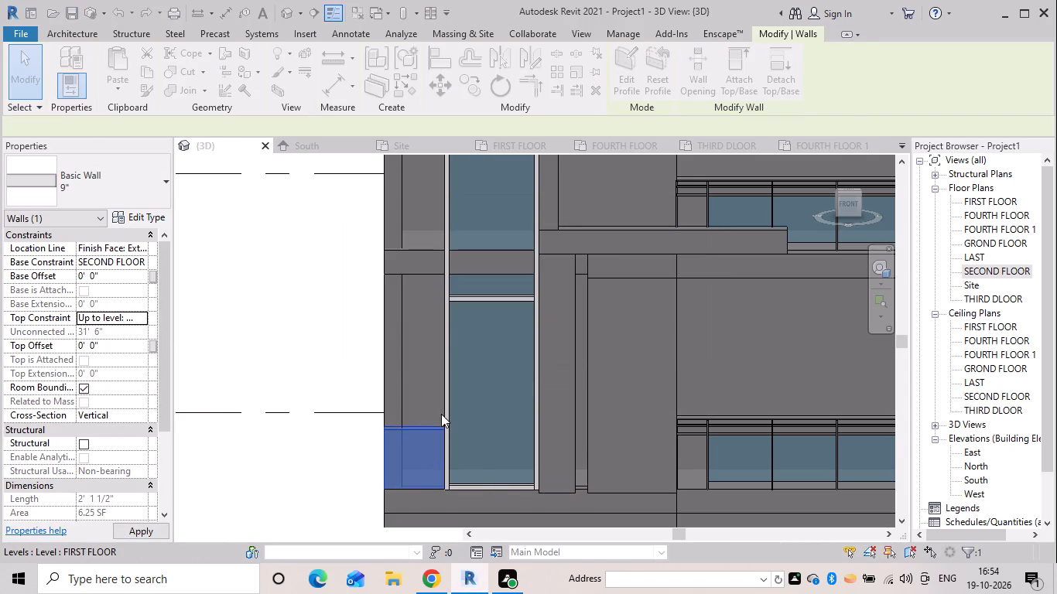
pyautogui.scroll(-10, 457, 410)
pyautogui.moveTo(458, 411); pyautogui.dragTo(453, 430, button='middle')
pyautogui.press('Escape')
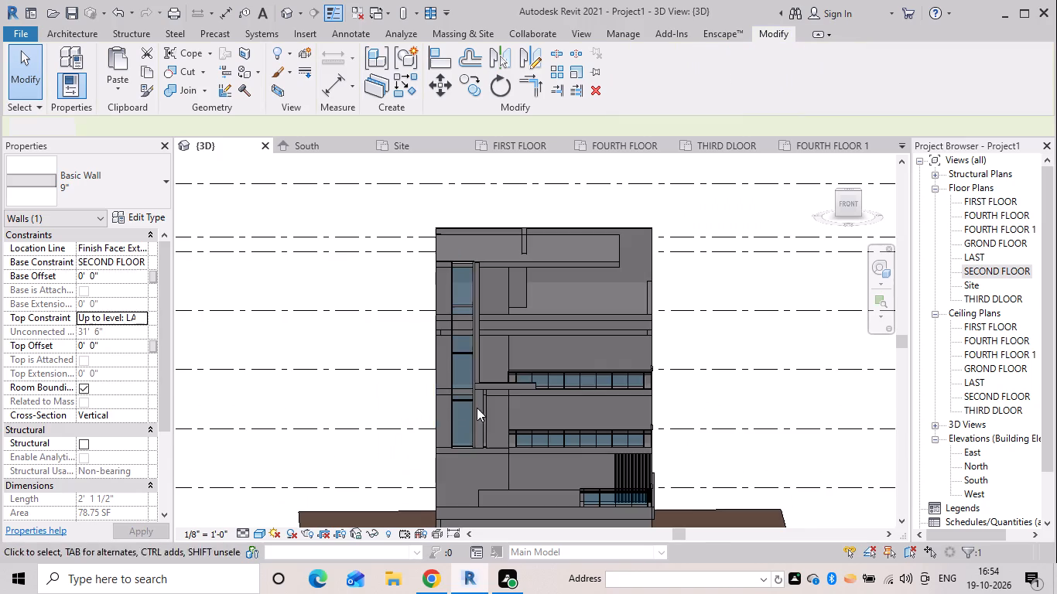
# Examine the corner wall and the tall glazing strip from the side and front of the building.
pyautogui.keyDown('shift'); pyautogui.moveTo(449, 353); pyautogui.dragTo(598, 358, button='middle'); pyautogui.keyUp('shift')
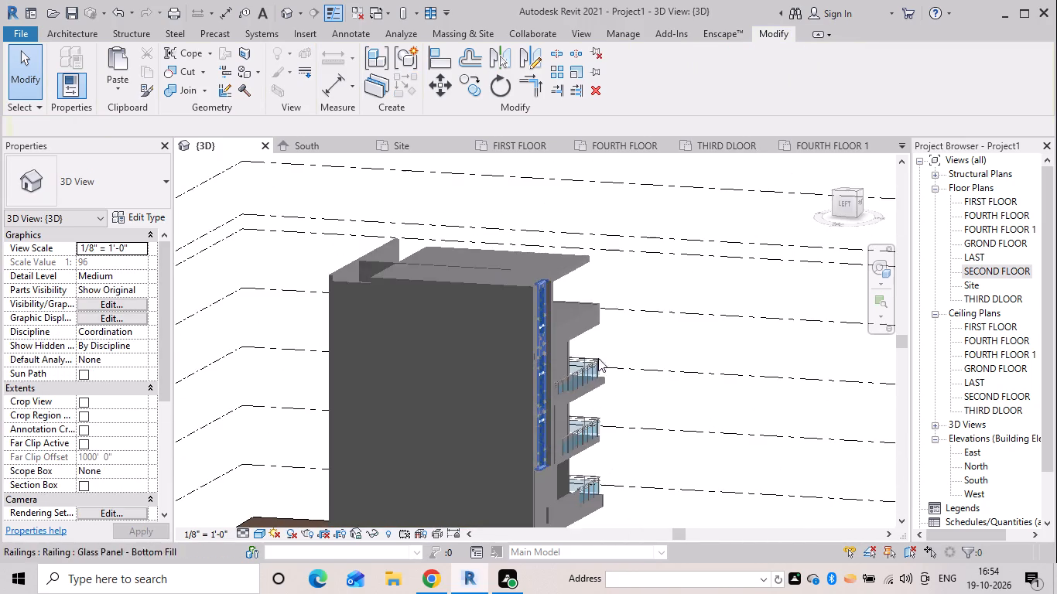
pyautogui.scroll(8, 545, 364)
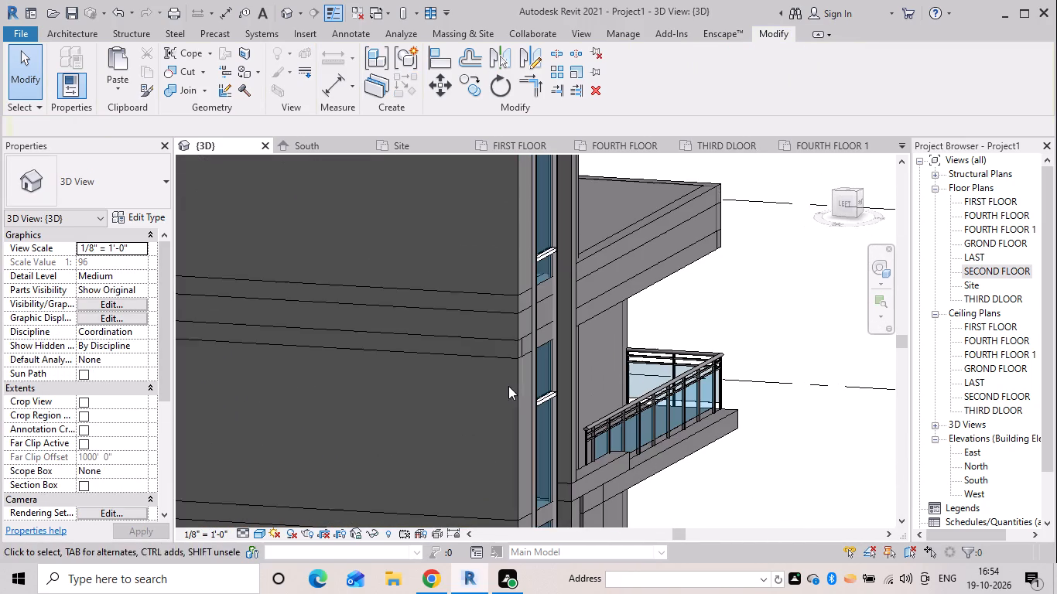
pyautogui.click(518, 387)
pyautogui.scroll(-6, 600, 390)
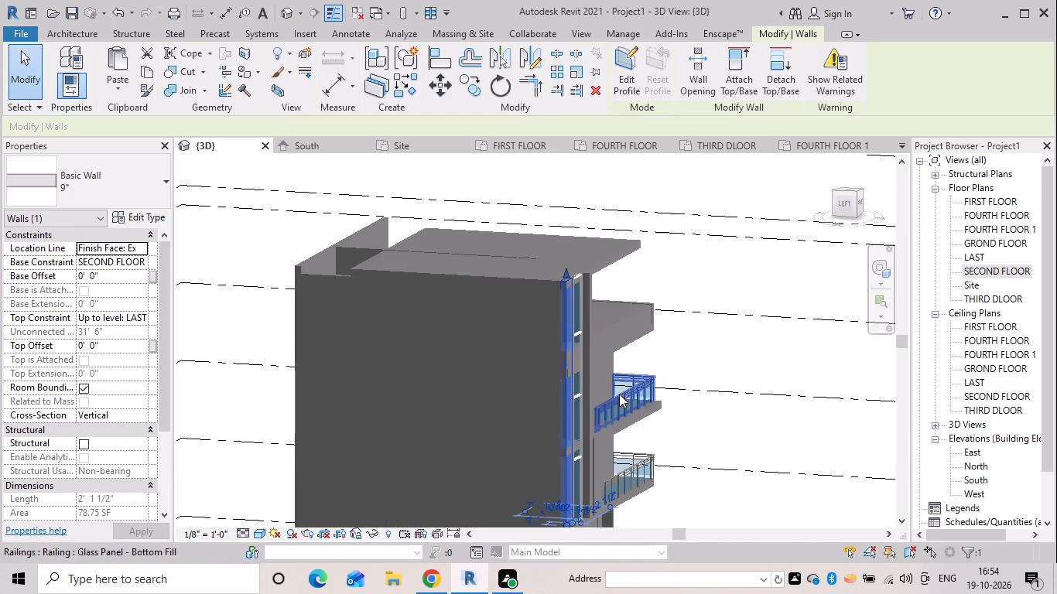
pyautogui.moveTo(619, 394); pyautogui.dragTo(649, 349, button='middle')
pyautogui.press('Escape')
pyautogui.scroll(-5, 669, 343)
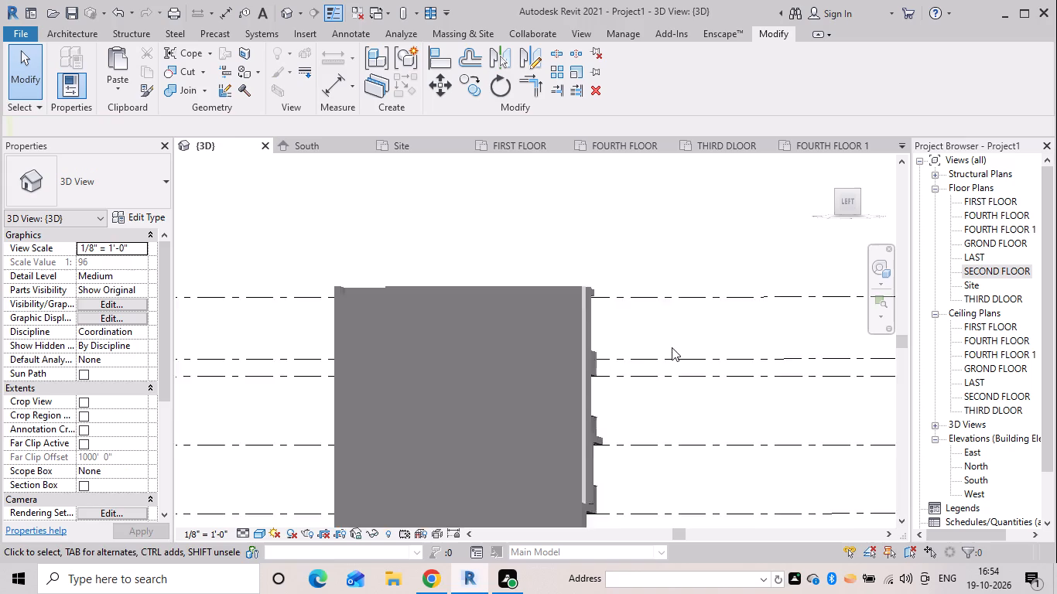
pyautogui.keyDown('shift'); pyautogui.moveTo(700, 390); pyautogui.dragTo(621, 408, button='middle'); pyautogui.keyUp('shift')
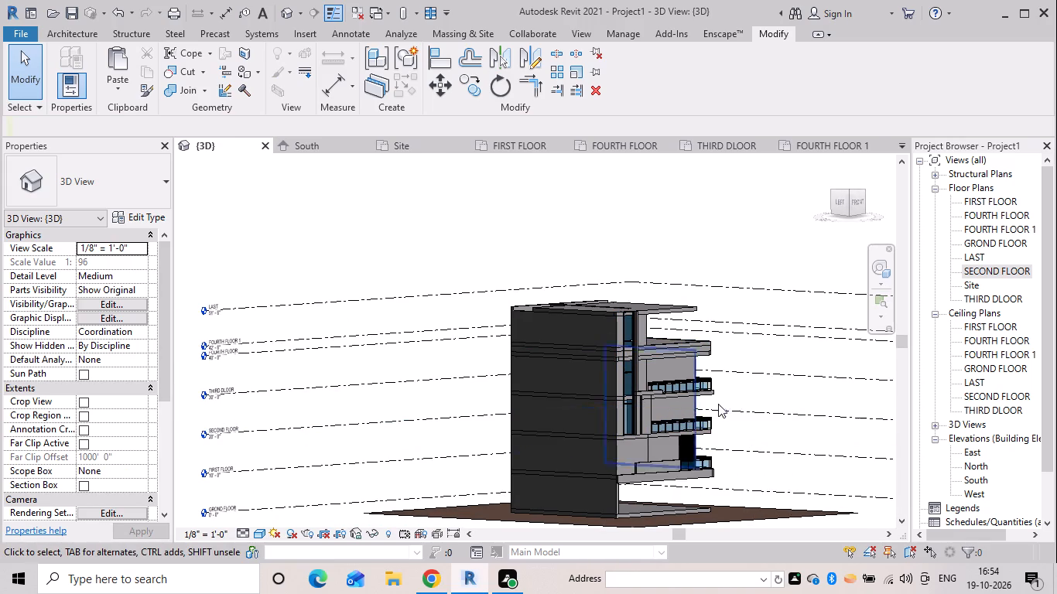
pyautogui.keyDown('shift'); pyautogui.moveTo(750, 418); pyautogui.dragTo(677, 438, button='middle'); pyautogui.keyUp('shift')
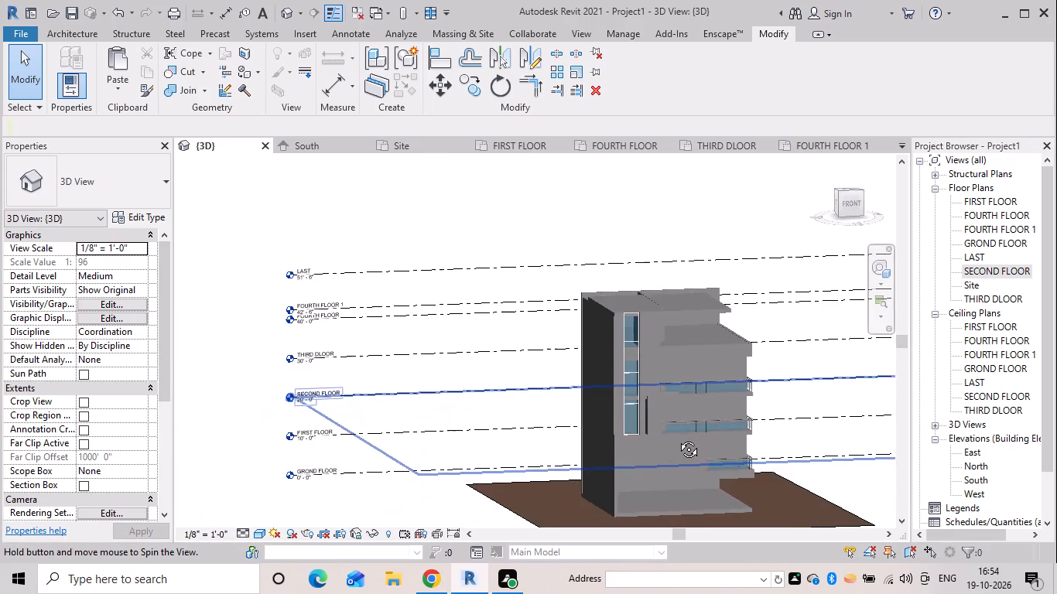
pyautogui.keyDown('shift'); pyautogui.moveTo(677, 438); pyautogui.dragTo(676, 438, button='middle'); pyautogui.keyUp('shift')
pyautogui.scroll(-4, 734, 486)
pyautogui.keyDown('shift'); pyautogui.moveTo(744, 494); pyautogui.dragTo(668, 501, button='middle'); pyautogui.keyUp('shift')
pyautogui.scroll(2, 751, 516)
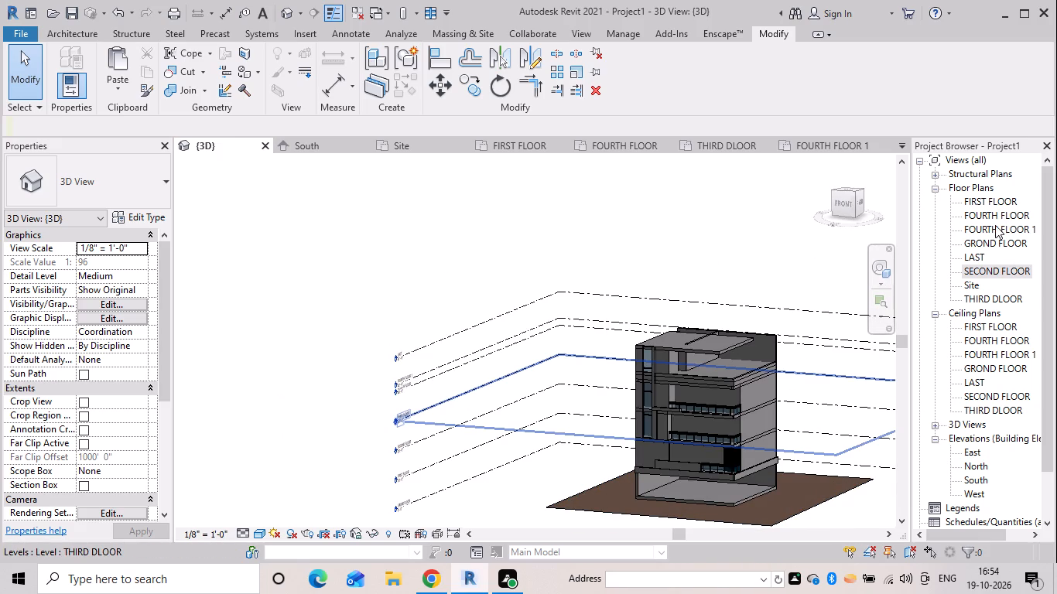
# In the GROND FLOOR plan, draw two chained 2' 6" high 9" walls about 35' 3" long along the open front and side slab edges.
pyautogui.doubleClick(995, 242)
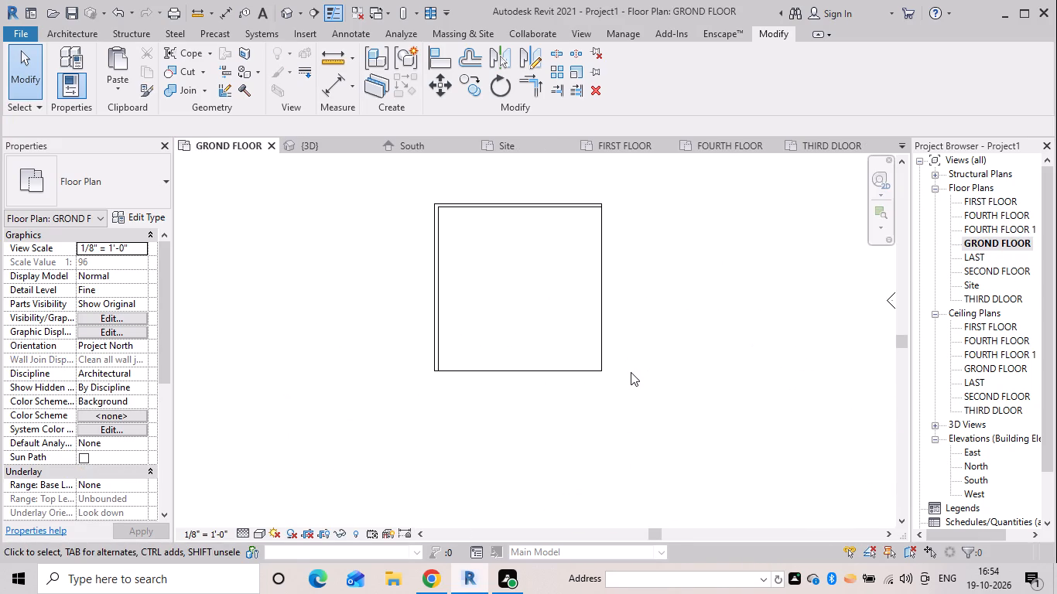
pyautogui.press('w')
pyautogui.press('a')
pyautogui.scroll(5, 436, 372)
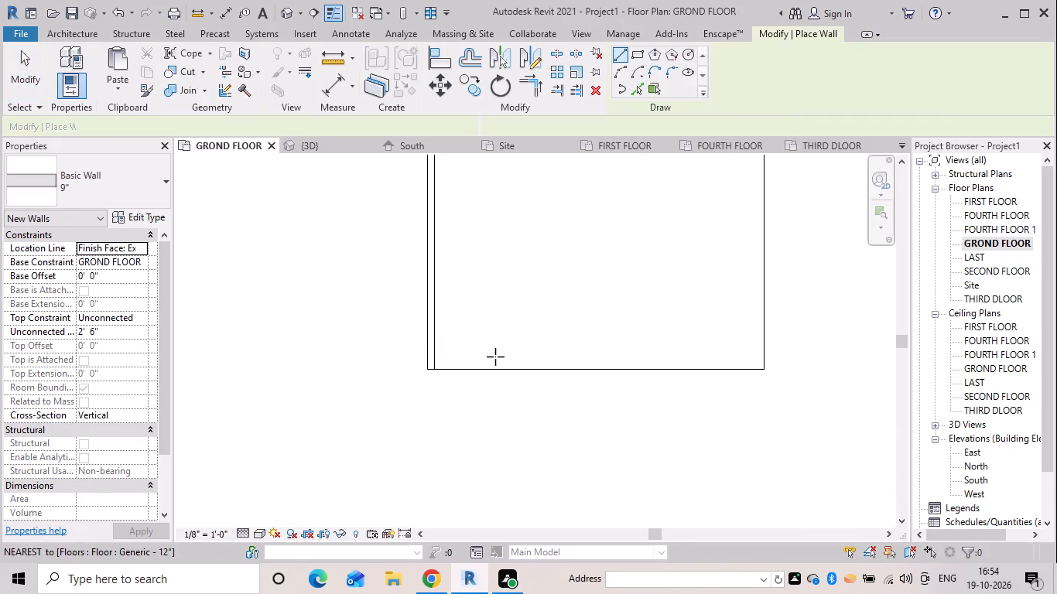
pyautogui.scroll(5, 495, 355)
pyautogui.moveTo(374, 381); pyautogui.dragTo(389, 384)
pyautogui.press('space')
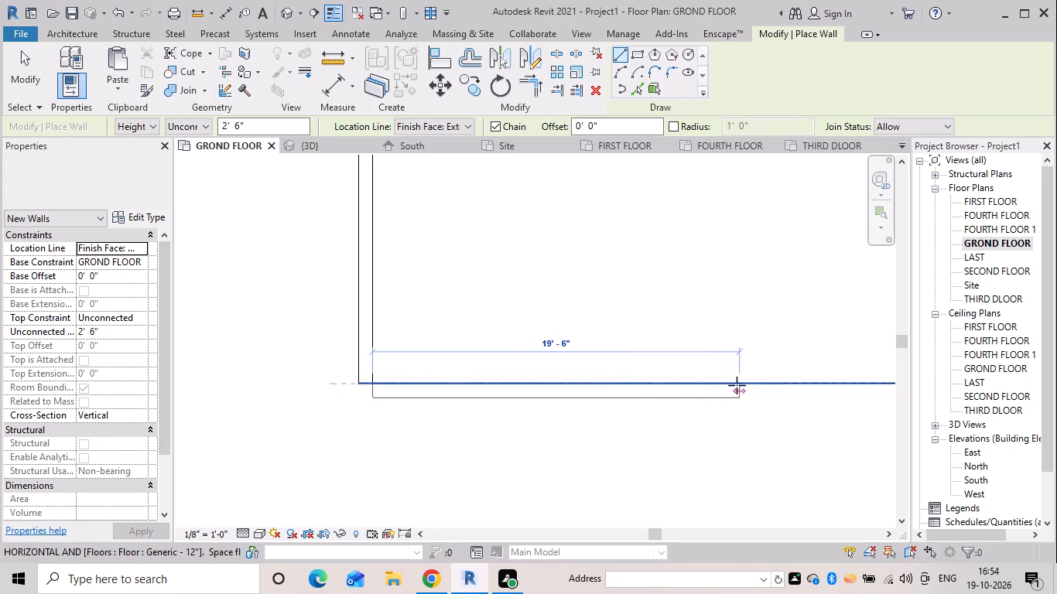
pyautogui.scroll(-2, 741, 382)
pyautogui.moveTo(717, 394); pyautogui.dragTo(143, 422, button='middle')
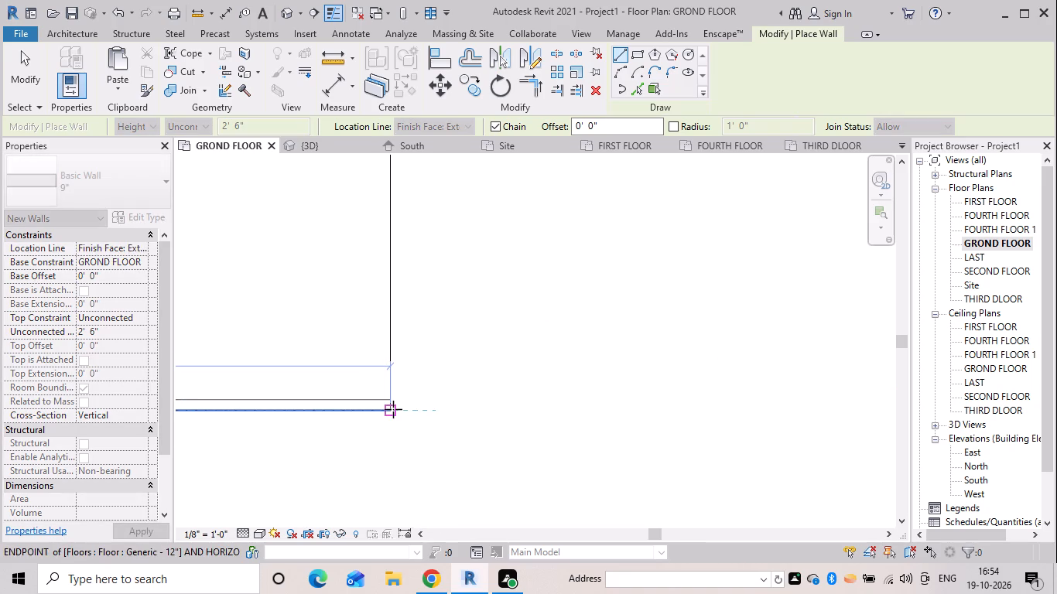
pyautogui.click(393, 409)
pyautogui.scroll(-3, 458, 331)
pyautogui.moveTo(460, 336); pyautogui.dragTo(553, 524, button='middle')
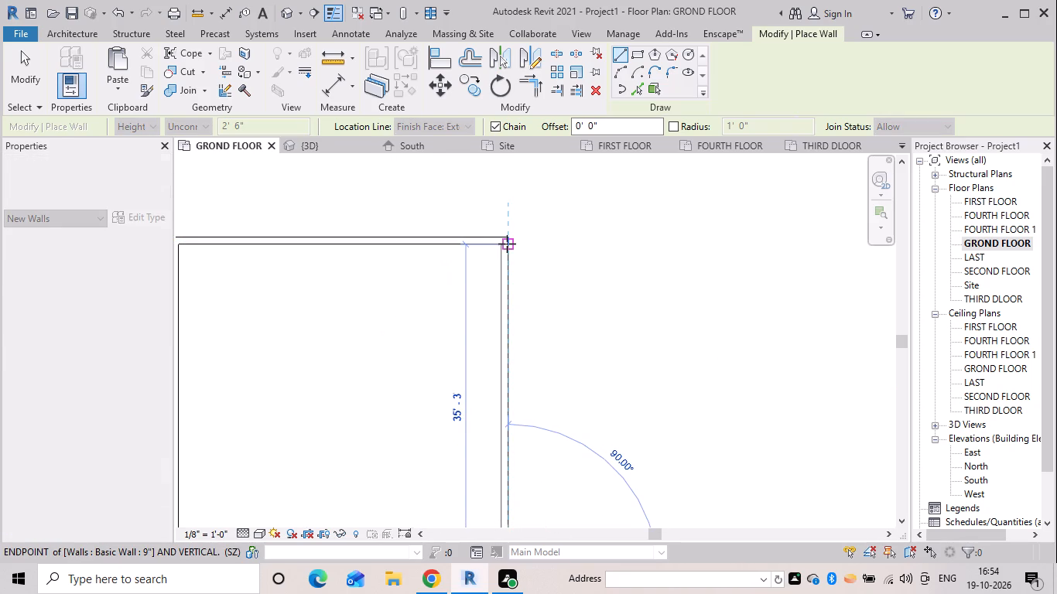
pyautogui.click(505, 247)
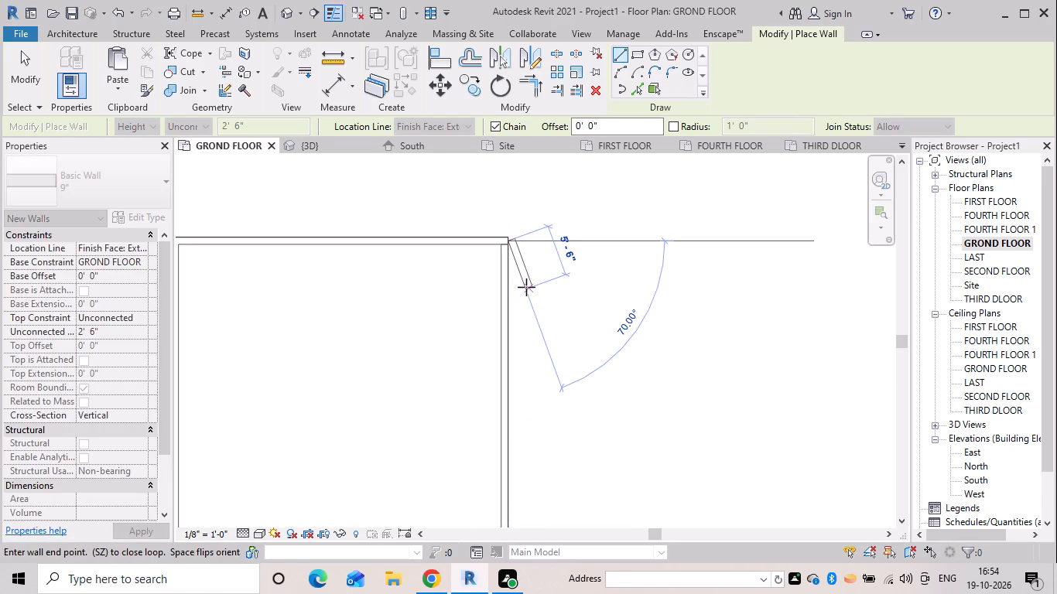
pyautogui.press('Escape')
pyautogui.press('Escape')
pyautogui.press('Escape')
pyautogui.scroll(-2, 522, 311)
pyautogui.moveTo(527, 316); pyautogui.dragTo(580, 241, button='middle')
pyautogui.press('Escape')
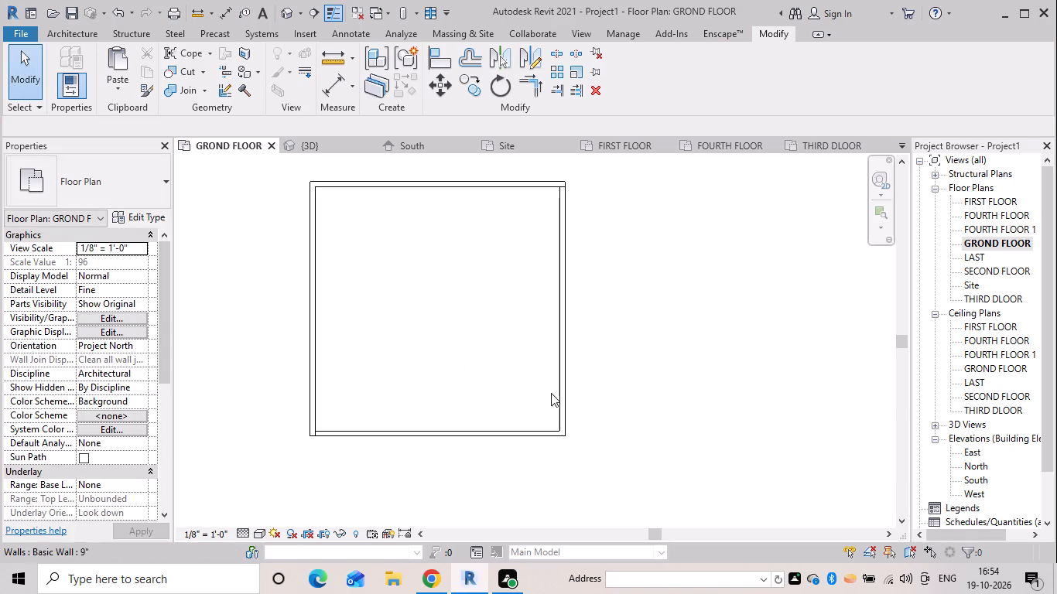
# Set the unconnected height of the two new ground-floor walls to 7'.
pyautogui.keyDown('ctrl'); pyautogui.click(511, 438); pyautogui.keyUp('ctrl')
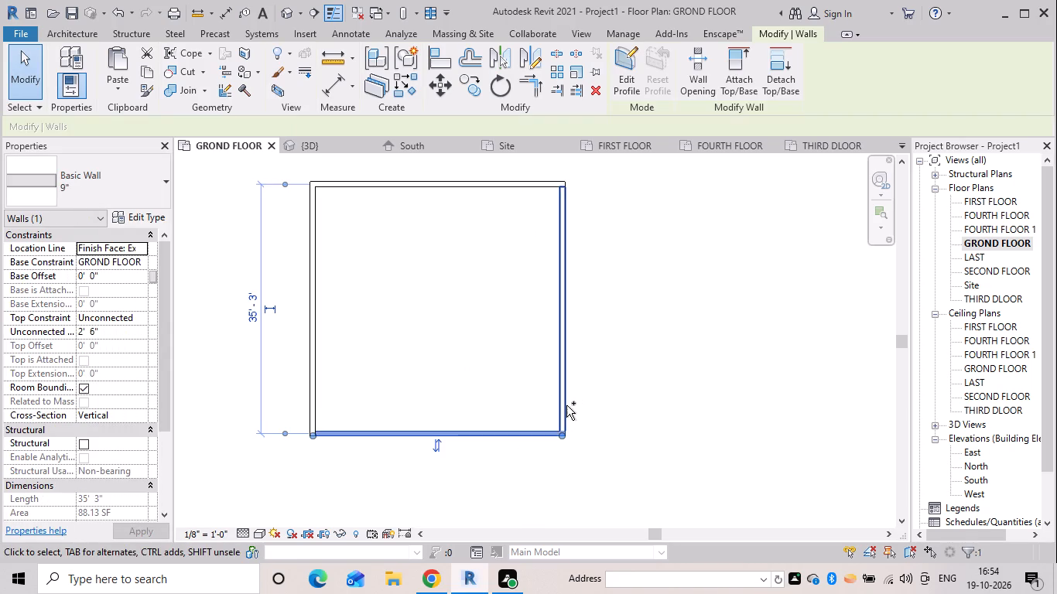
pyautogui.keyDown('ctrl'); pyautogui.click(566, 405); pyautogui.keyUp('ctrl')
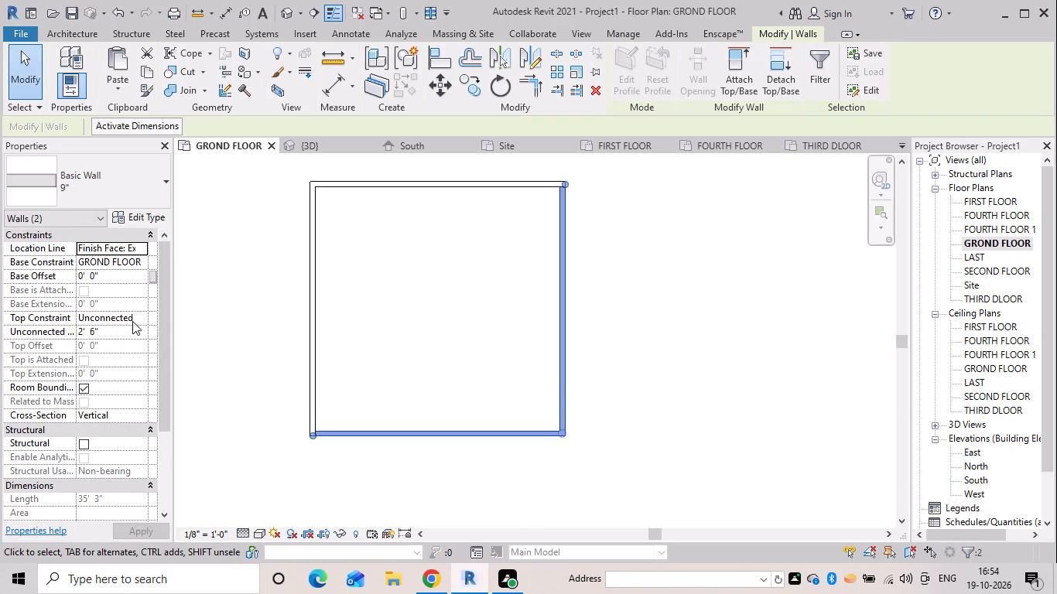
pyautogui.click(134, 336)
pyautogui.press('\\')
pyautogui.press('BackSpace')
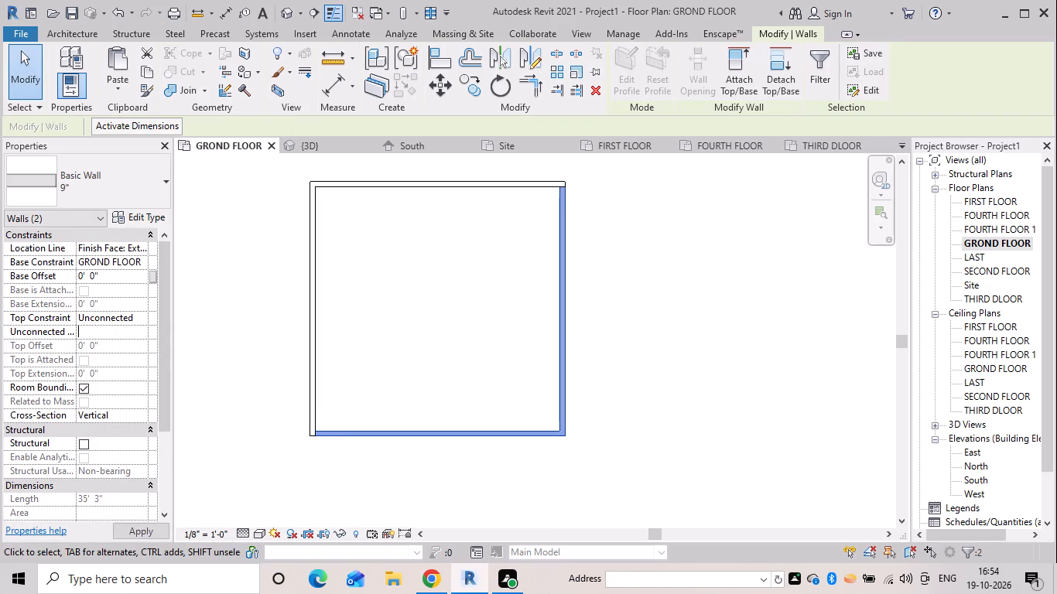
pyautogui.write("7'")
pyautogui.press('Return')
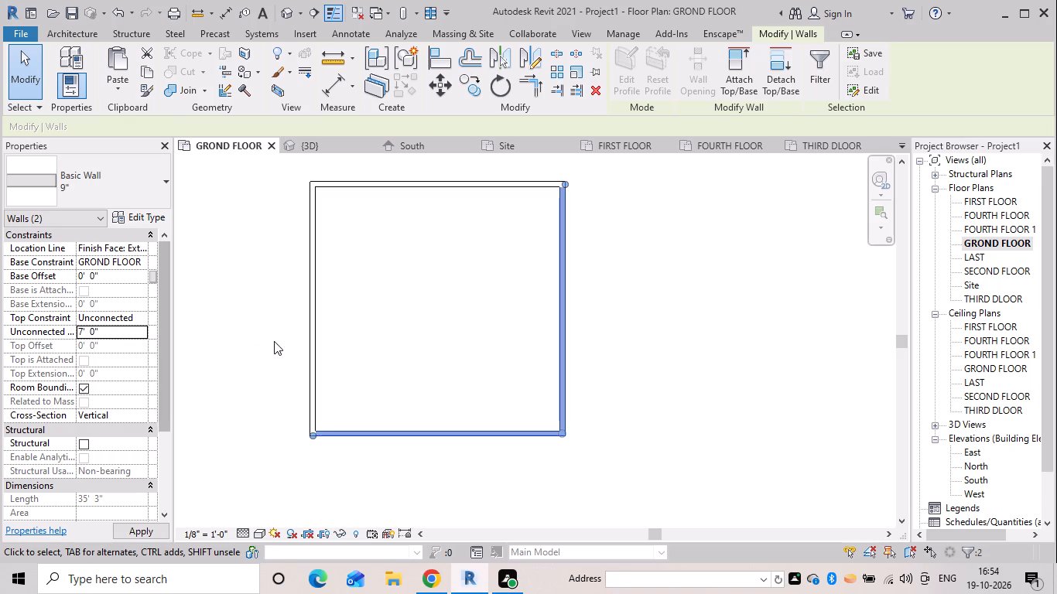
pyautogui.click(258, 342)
# In the 3D view, set the unconnected height of the front and side ground-floor walls to 6'.
pyautogui.click(331, 146)
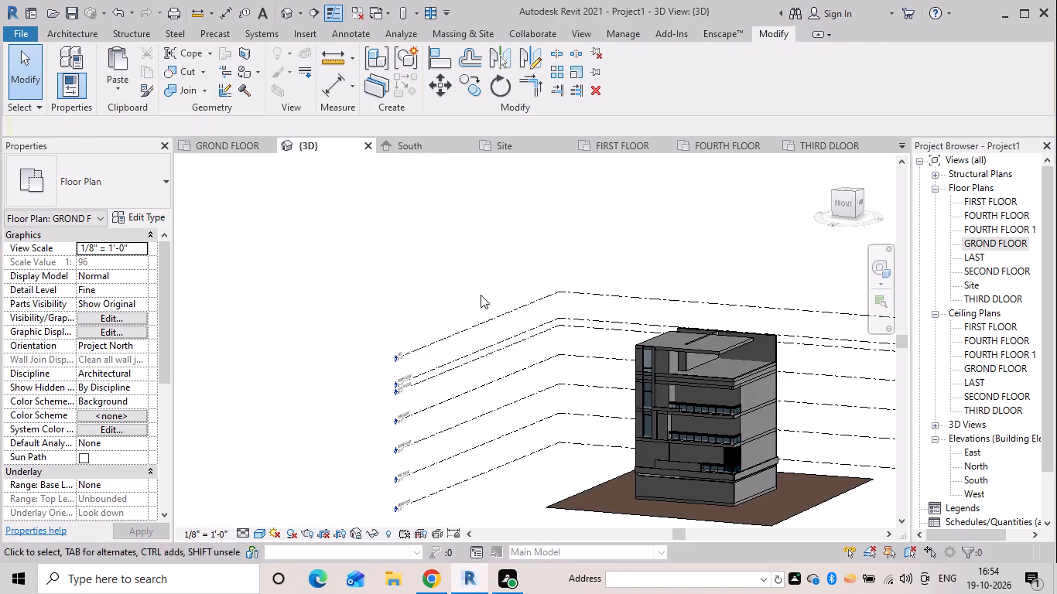
pyautogui.scroll(8, 778, 491)
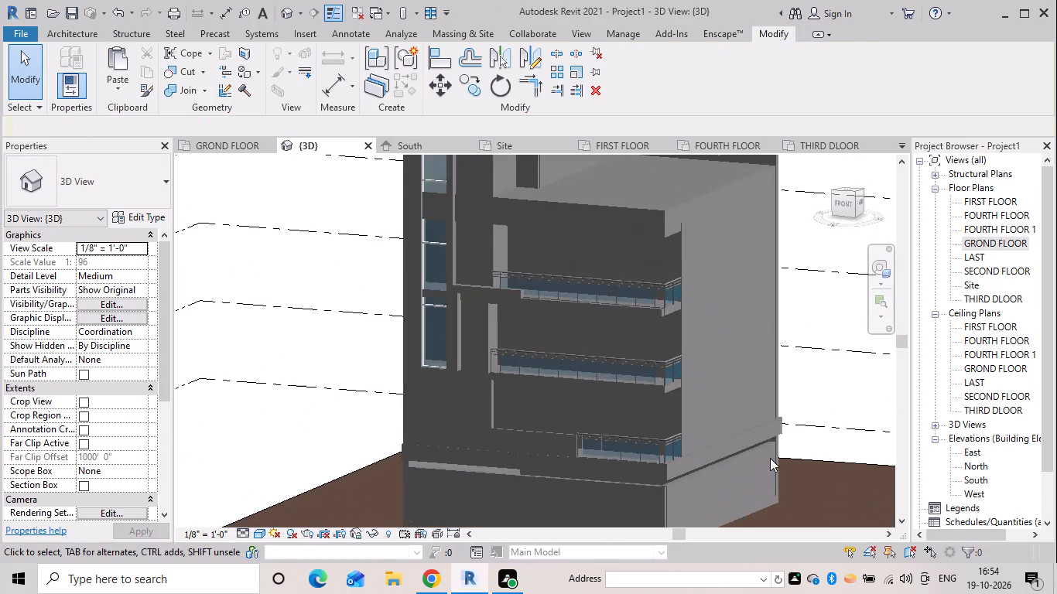
pyautogui.keyDown('shift'); pyautogui.moveTo(804, 448); pyautogui.dragTo(802, 422, button='middle'); pyautogui.keyUp('shift')
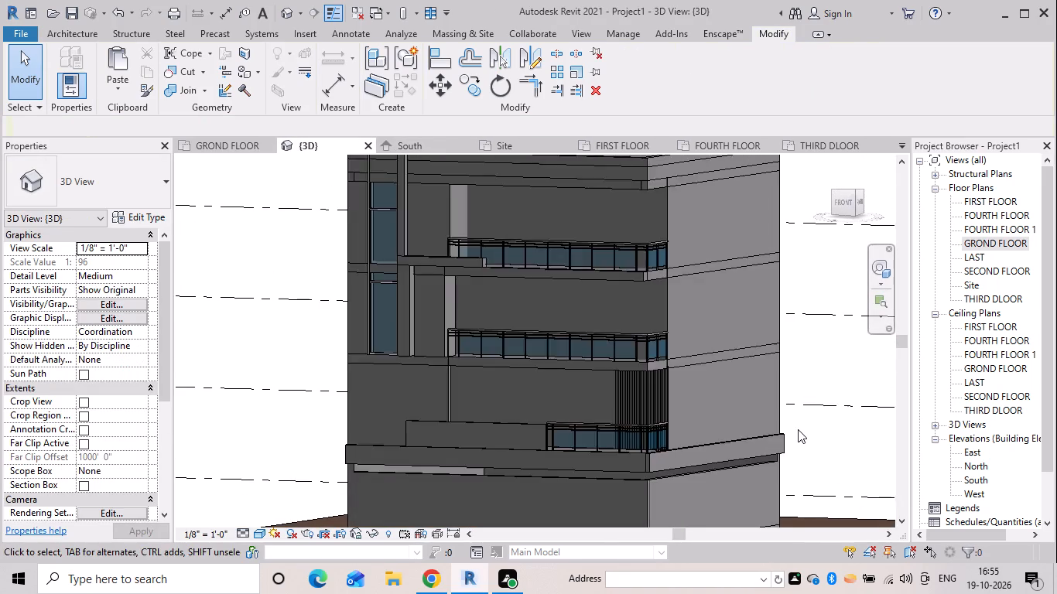
pyautogui.scroll(-1, 798, 431)
pyautogui.moveTo(797, 428); pyautogui.dragTo(757, 262, button='middle')
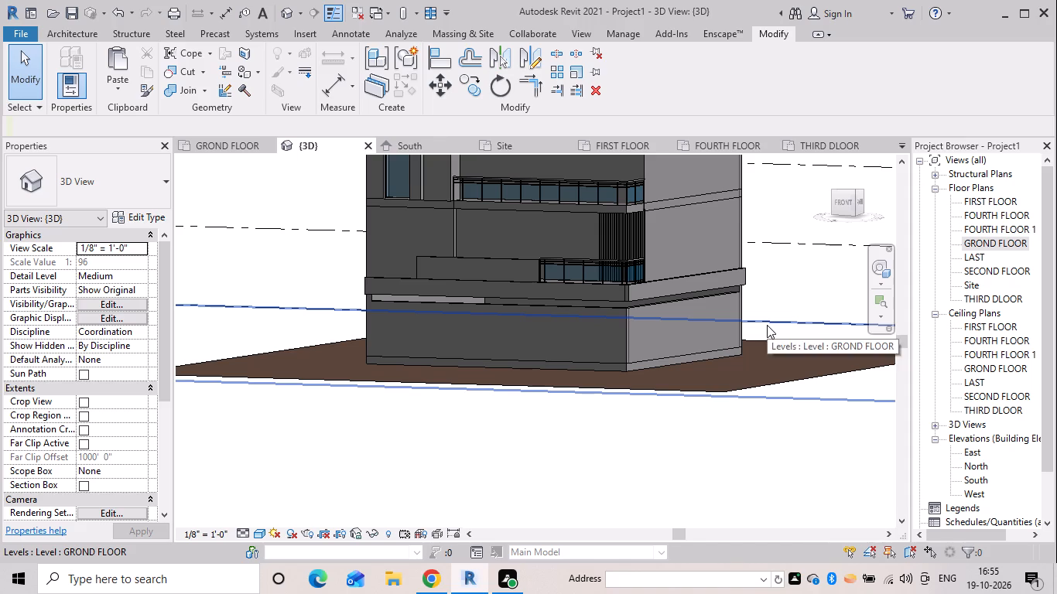
pyautogui.click(683, 306)
pyautogui.keyDown('ctrl'); pyautogui.click(595, 312); pyautogui.keyUp('ctrl')
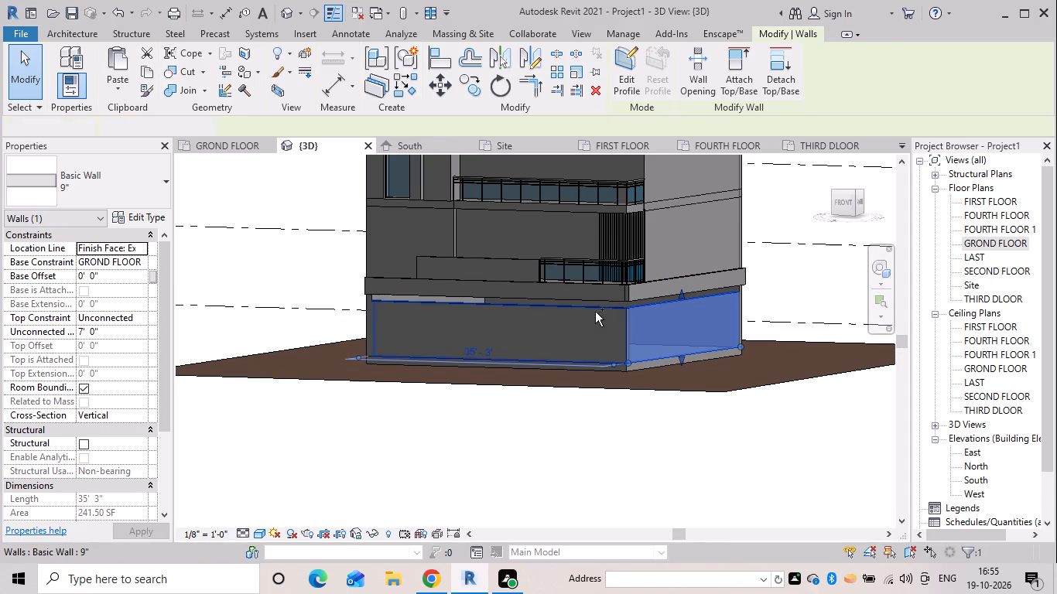
pyautogui.click(136, 336)
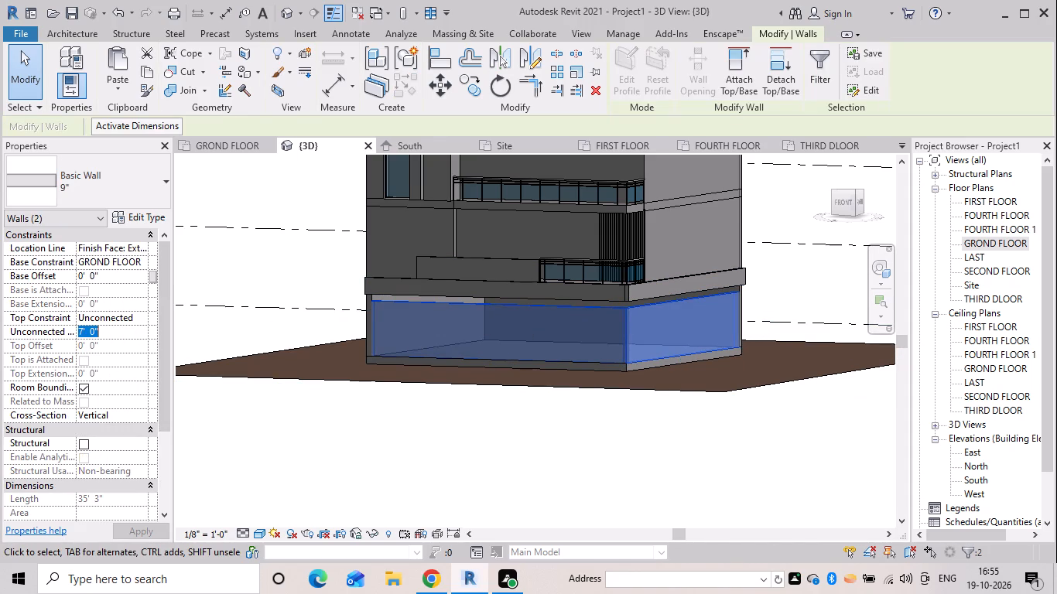
pyautogui.press('BackSpace')
pyautogui.write("6'")
pyautogui.press('Return')
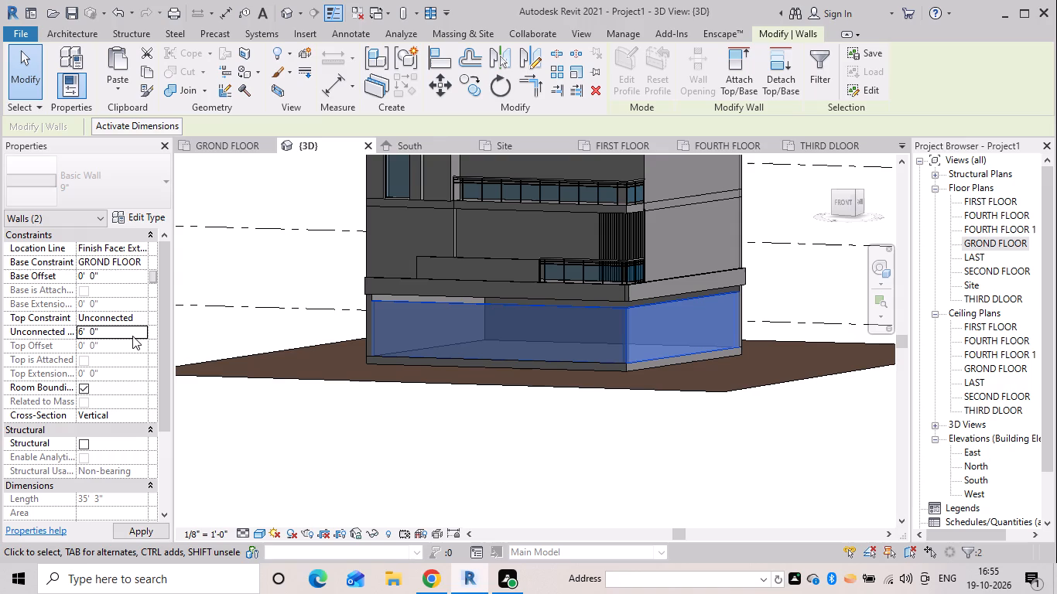
pyautogui.press('Escape')
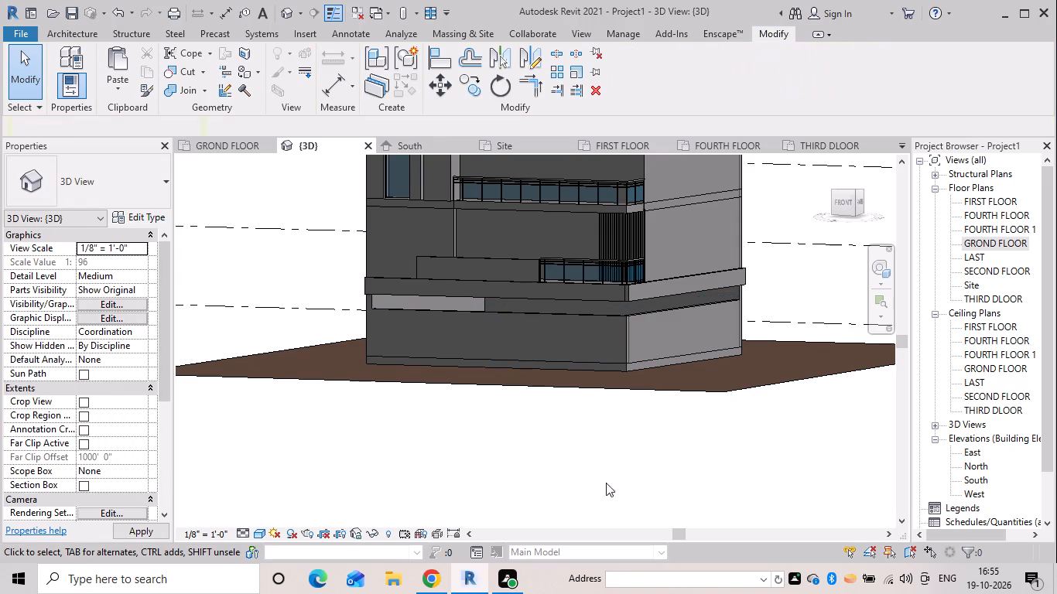
# Lower the top edge of the tall Storefront curtain wall to the underside of the roof slab.
pyautogui.scroll(-3, 643, 443)
pyautogui.keyDown('shift'); pyautogui.moveTo(575, 434); pyautogui.dragTo(582, 443, button='middle'); pyautogui.keyUp('shift')
pyautogui.keyDown('shift'); pyautogui.moveTo(589, 377); pyautogui.dragTo(611, 372, button='middle'); pyautogui.keyUp('shift')
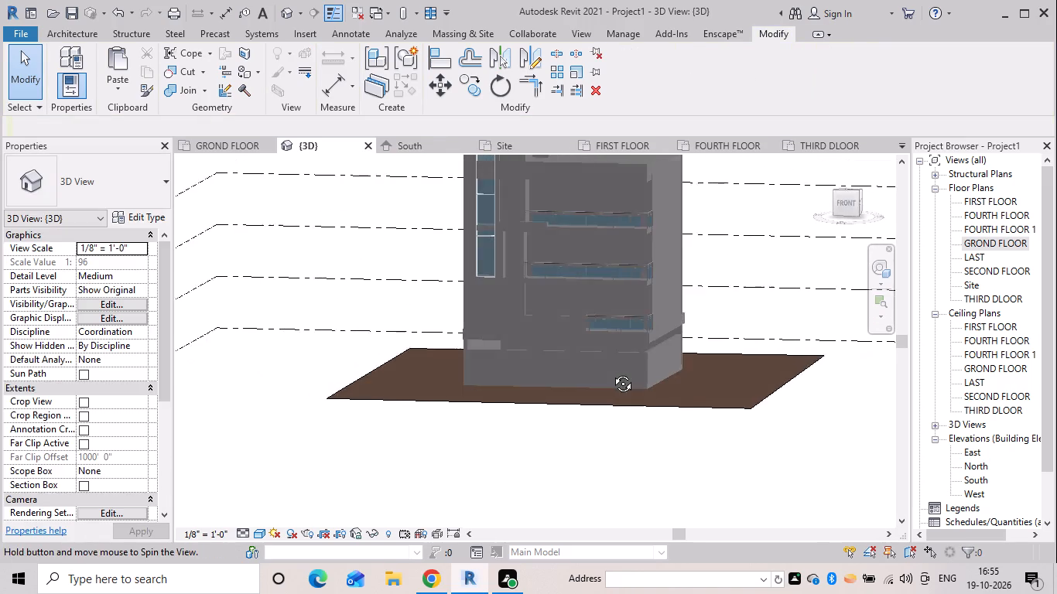
pyautogui.keyDown('shift'); pyautogui.moveTo(611, 372); pyautogui.dragTo(615, 371, button='middle'); pyautogui.keyUp('shift')
pyautogui.scroll(-2, 450, 340)
pyautogui.moveTo(449, 346); pyautogui.dragTo(448, 374, button='middle')
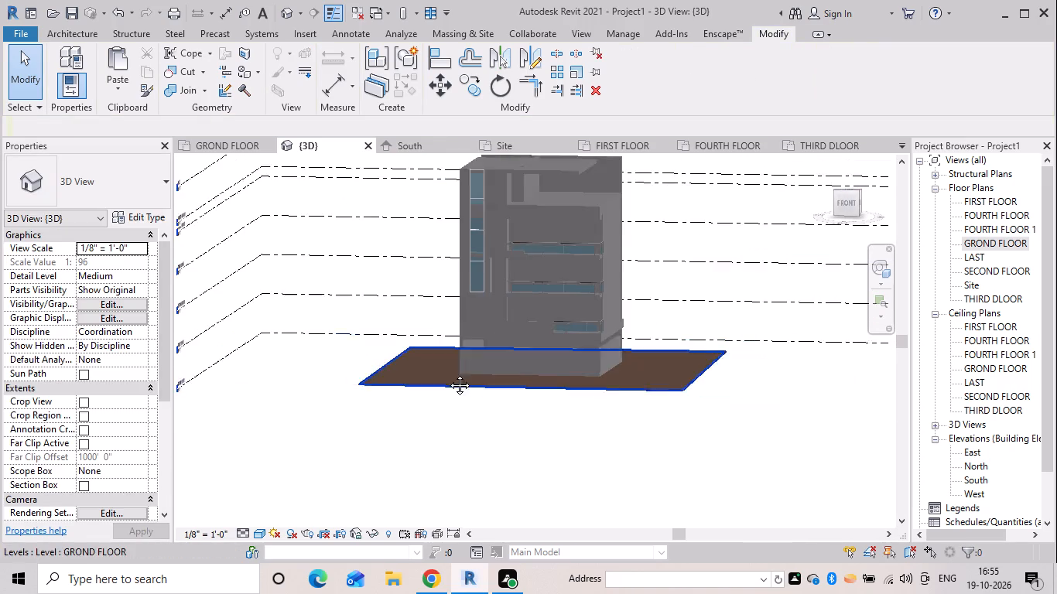
pyautogui.moveTo(448, 374); pyautogui.dragTo(460, 423, button='middle')
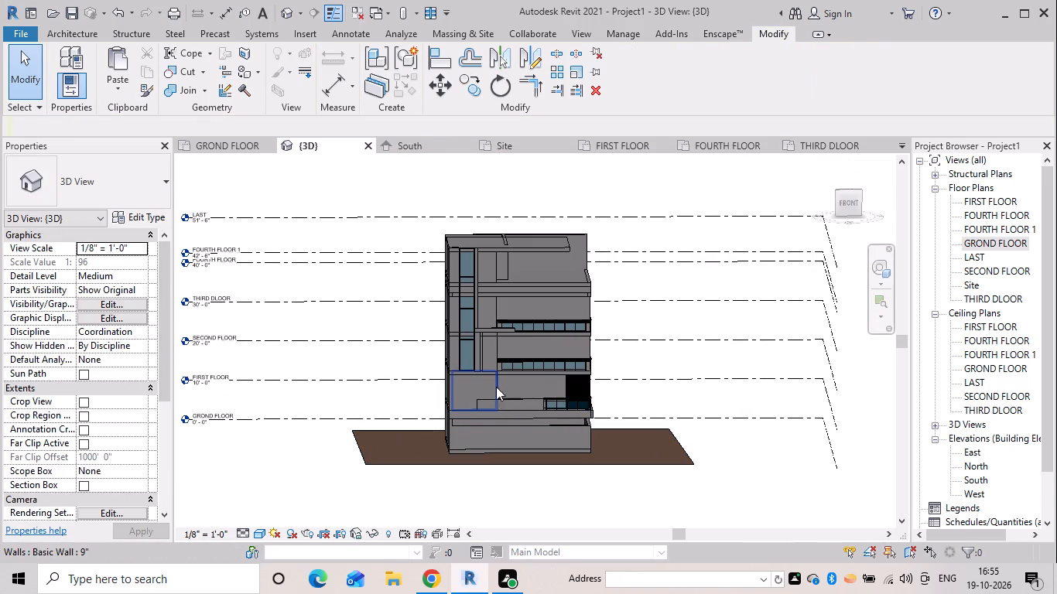
pyautogui.scroll(3, 527, 389)
pyautogui.moveTo(527, 389); pyautogui.dragTo(527, 407, button='middle')
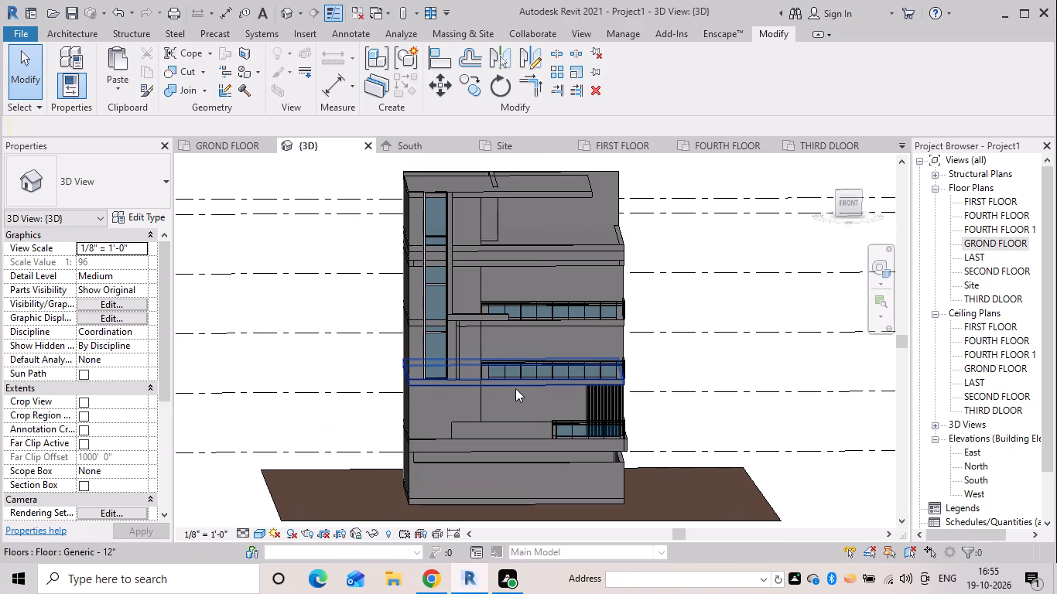
pyautogui.keyDown('shift'); pyautogui.moveTo(508, 382); pyautogui.dragTo(500, 380, button='middle'); pyautogui.keyUp('shift')
pyautogui.scroll(9, 438, 180)
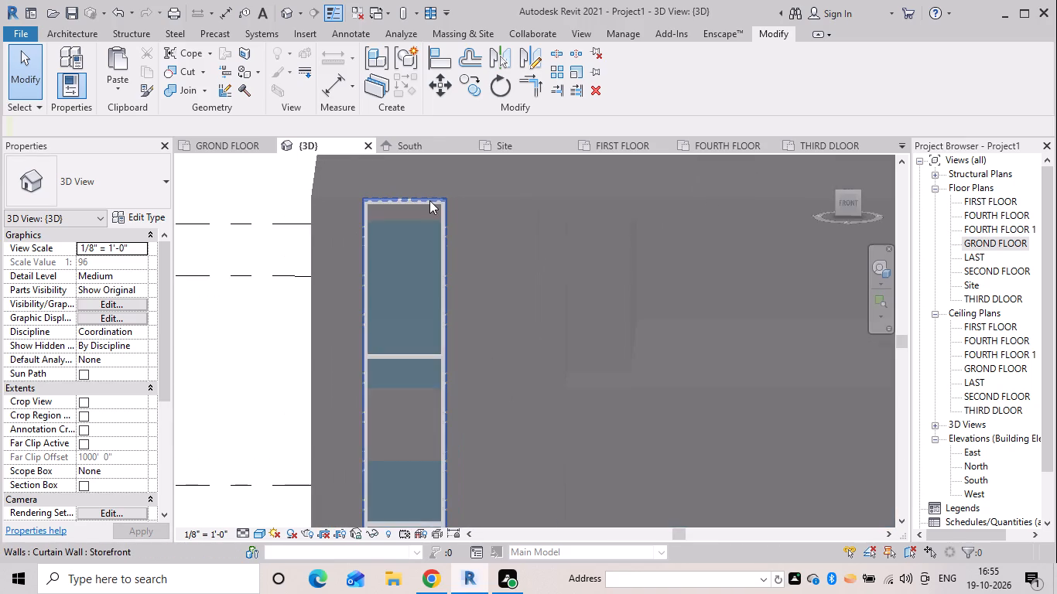
pyautogui.click(424, 200)
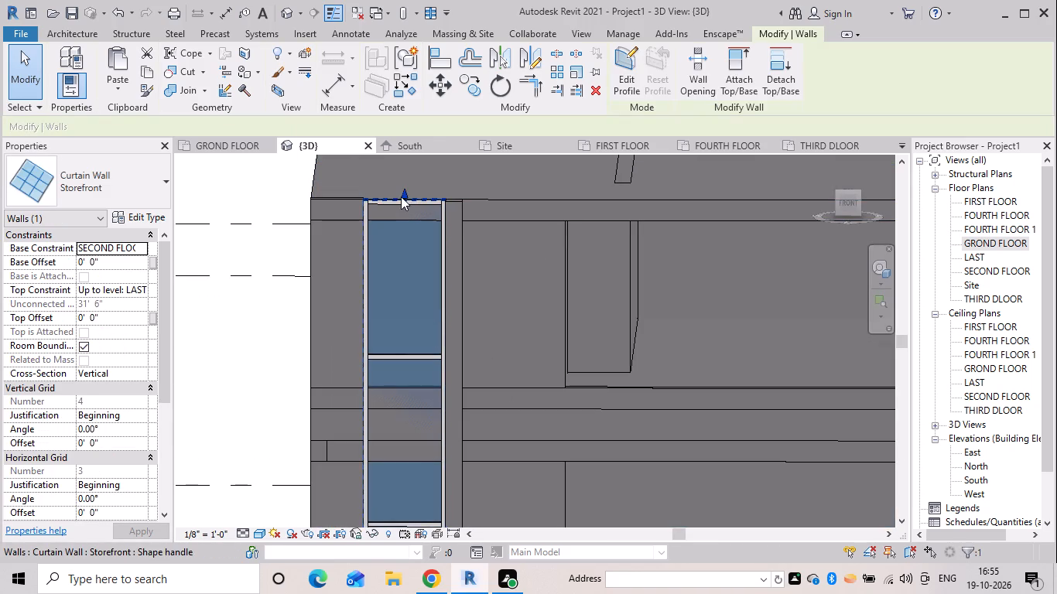
pyautogui.moveTo(401, 193); pyautogui.dragTo(402, 217)
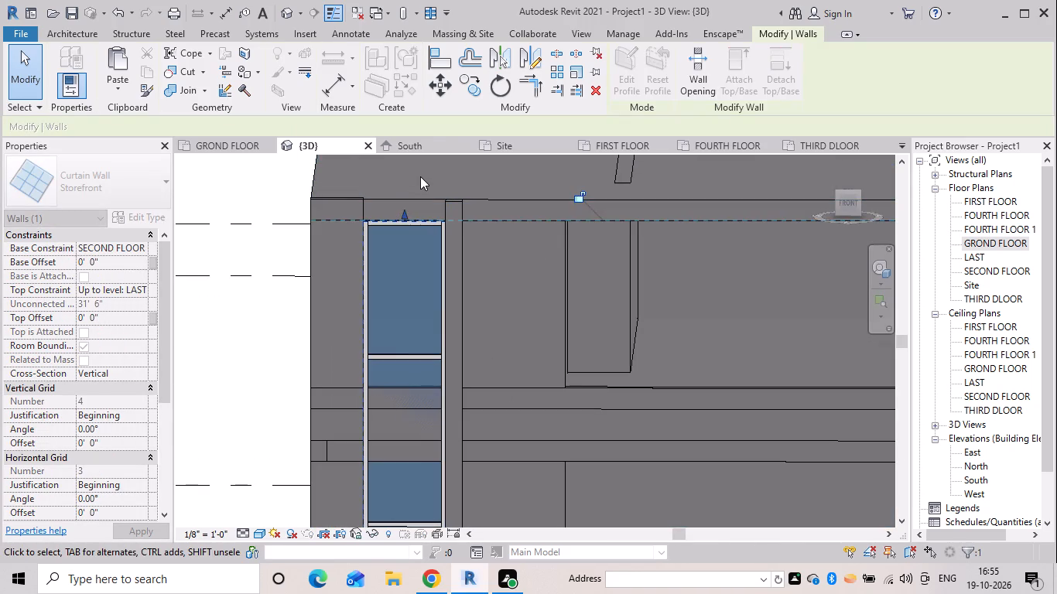
pyautogui.click(421, 176)
pyautogui.scroll(-3, 499, 220)
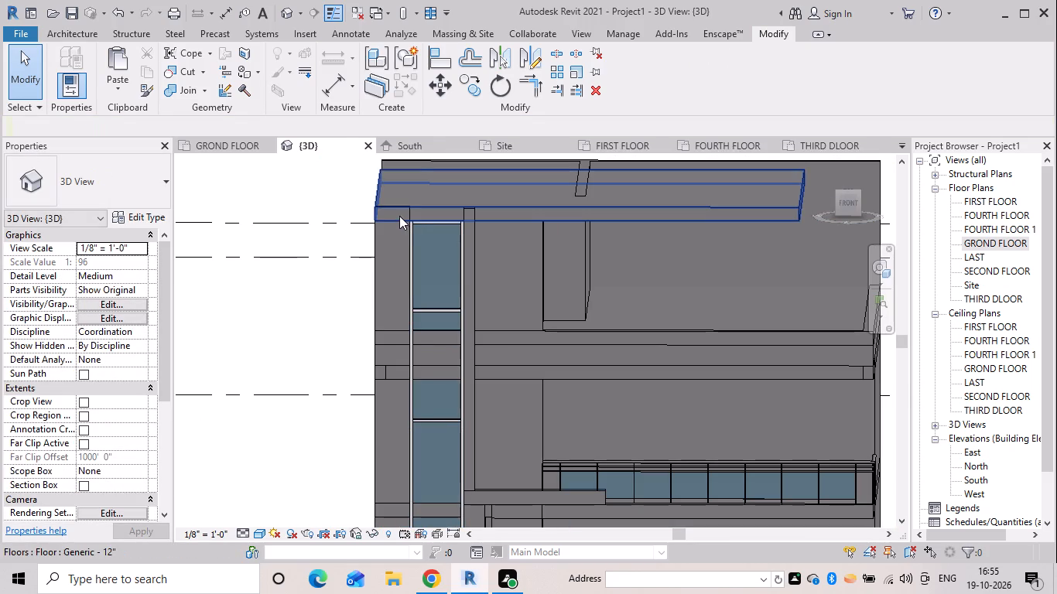
pyautogui.click(401, 204)
pyautogui.click(320, 177)
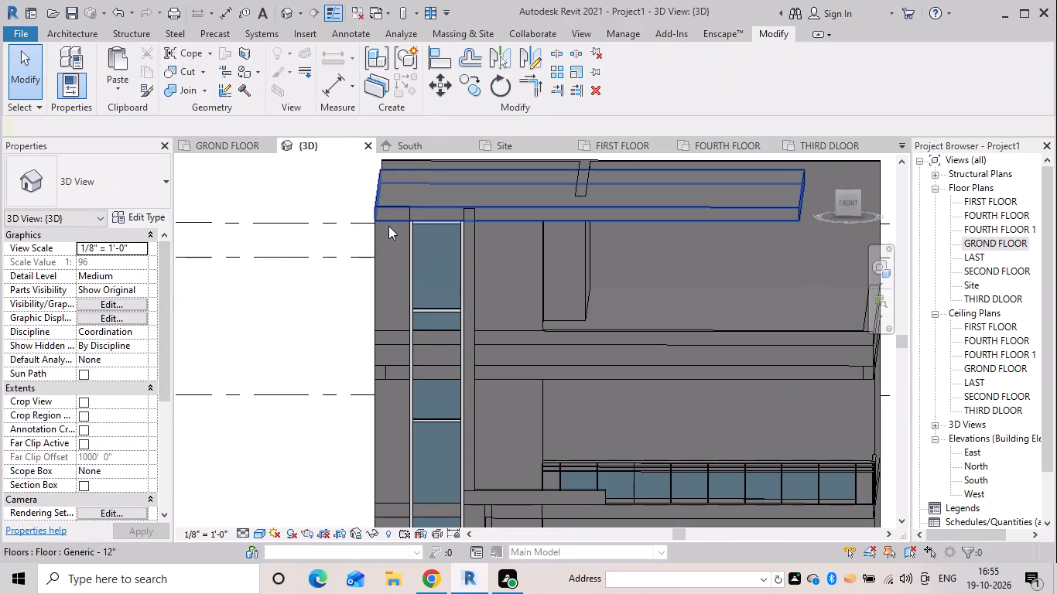
# From the right side, extend the front face of the tall in-place floor block outward to the projecting slab's front edge.
pyautogui.scroll(-5, 576, 305)
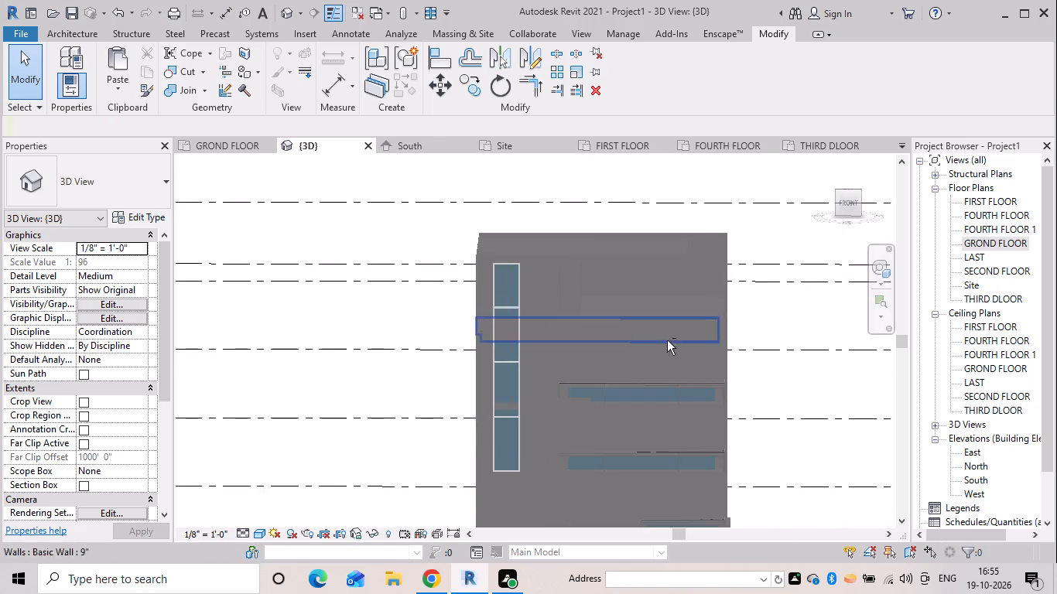
pyautogui.keyDown('shift'); pyautogui.moveTo(667, 340); pyautogui.dragTo(580, 336, button='middle'); pyautogui.keyUp('shift')
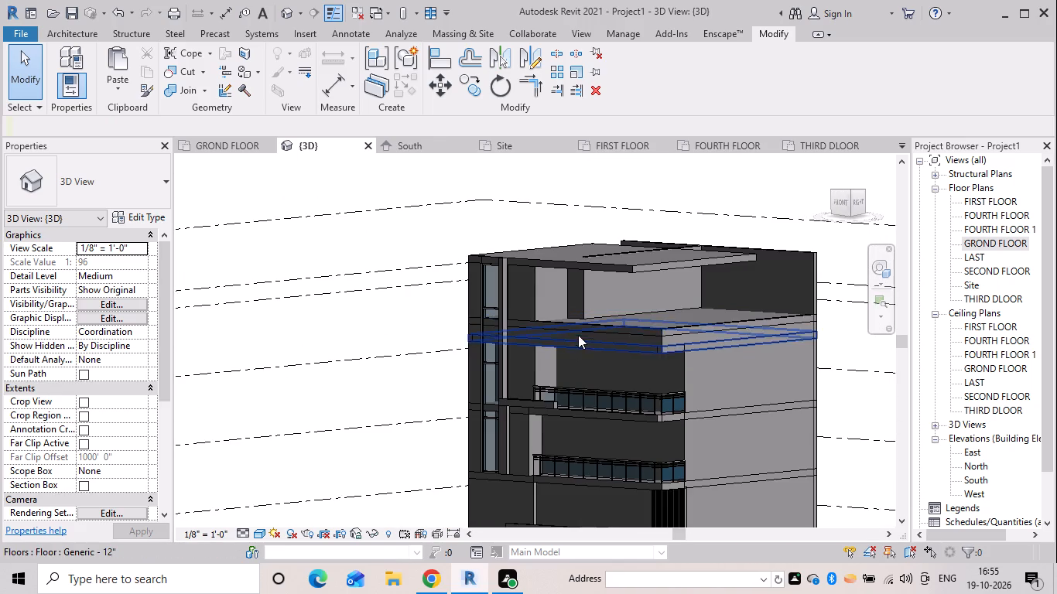
pyautogui.scroll(5, 632, 338)
pyautogui.keyDown('shift'); pyautogui.moveTo(600, 373); pyautogui.dragTo(614, 370, button='middle'); pyautogui.keyUp('shift')
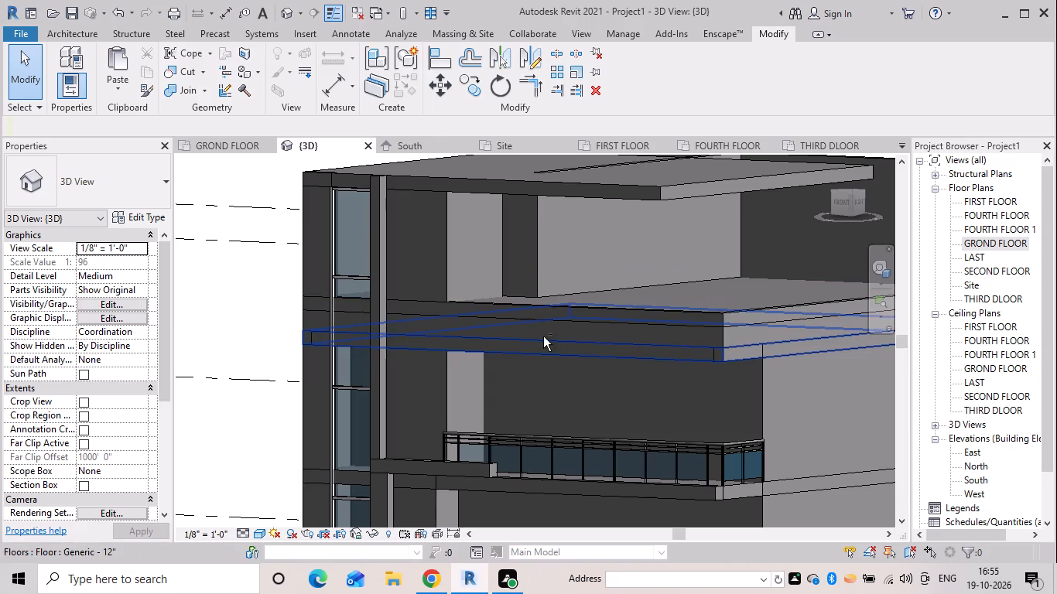
pyautogui.keyDown('shift'); pyautogui.moveTo(543, 336); pyautogui.dragTo(580, 341, button='middle'); pyautogui.keyUp('shift')
pyautogui.click(469, 387)
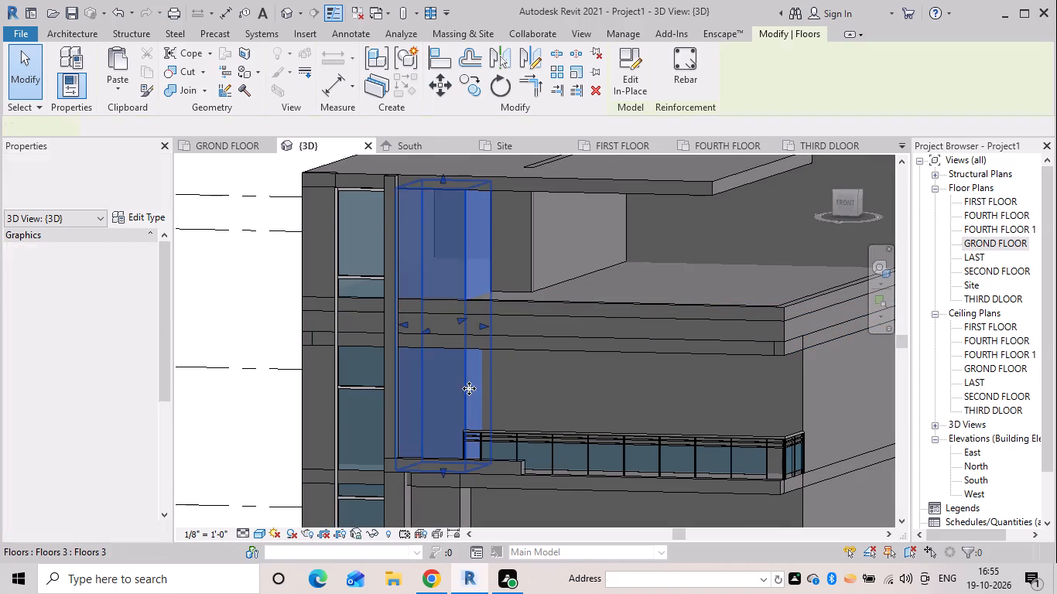
pyautogui.keyDown('shift'); pyautogui.moveTo(542, 384); pyautogui.dragTo(364, 353, button='middle'); pyautogui.keyUp('shift')
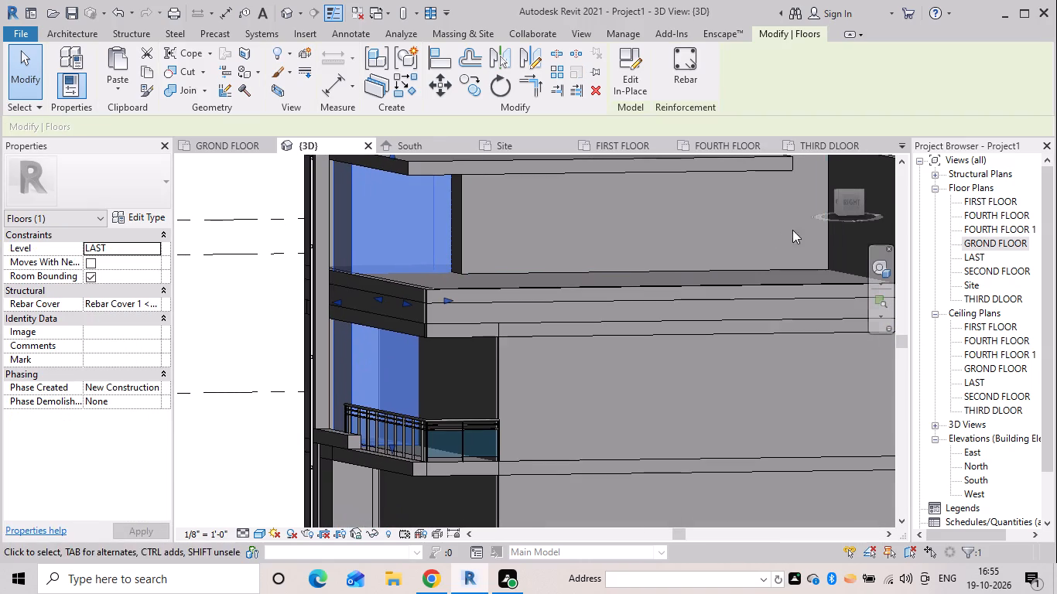
pyautogui.click(853, 202)
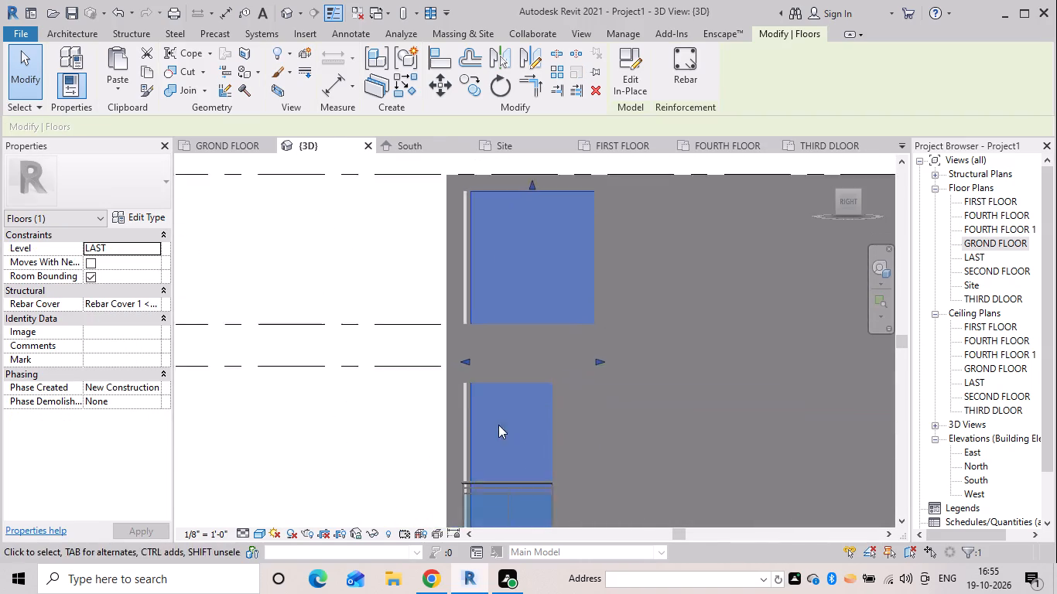
pyautogui.moveTo(468, 337); pyautogui.dragTo(453, 338)
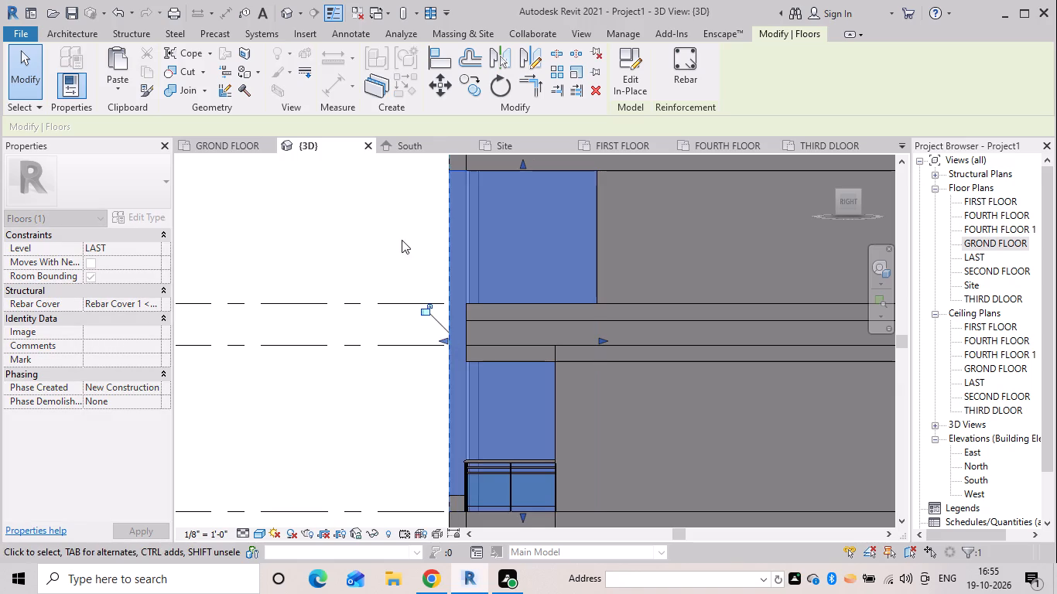
# Examine the upper front façade where the tall in-place block and glazing meet the roof slab.
pyautogui.moveTo(399, 238); pyautogui.dragTo(400, 247)
pyautogui.keyDown('shift'); pyautogui.moveTo(445, 323); pyautogui.dragTo(572, 335, button='middle'); pyautogui.keyUp('shift')
pyautogui.scroll(-3, 583, 358)
pyautogui.keyDown('shift'); pyautogui.moveTo(569, 373); pyautogui.dragTo(592, 391, button='middle'); pyautogui.keyUp('shift')
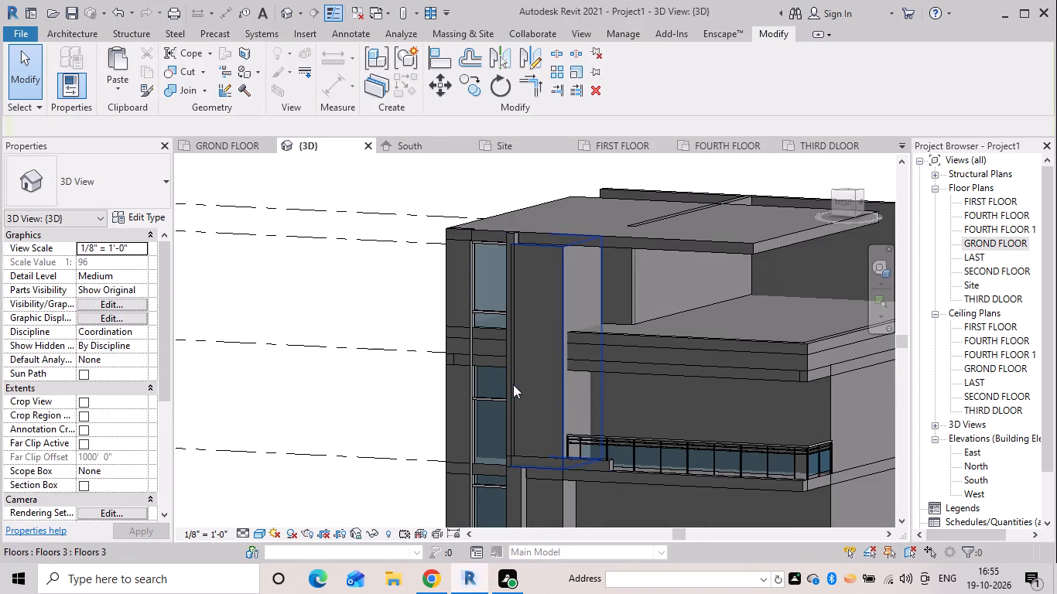
pyautogui.scroll(13, 511, 385)
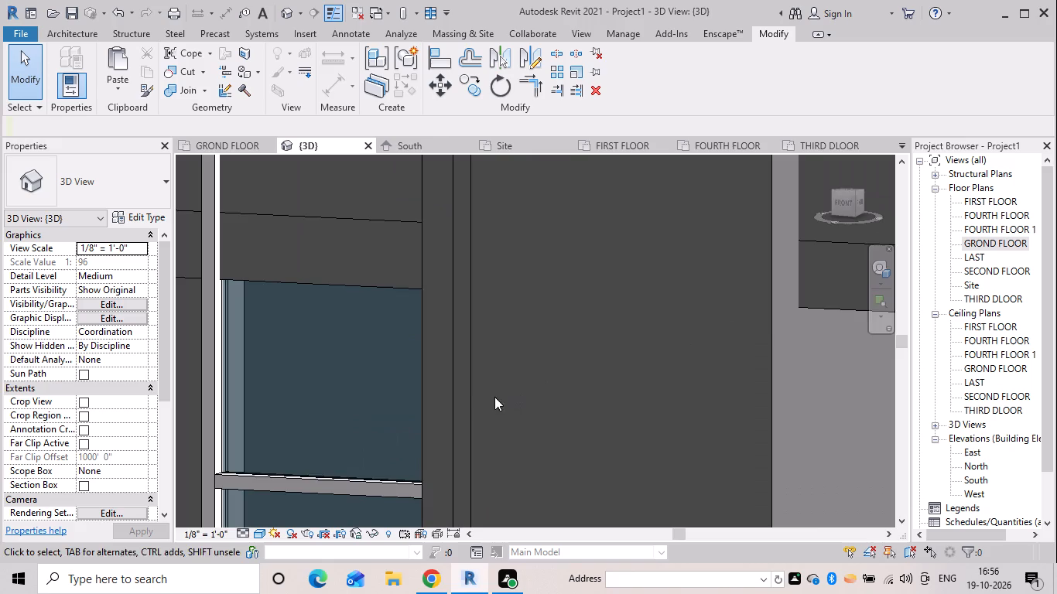
pyautogui.scroll(6, 466, 383)
pyautogui.scroll(-20, 524, 407)
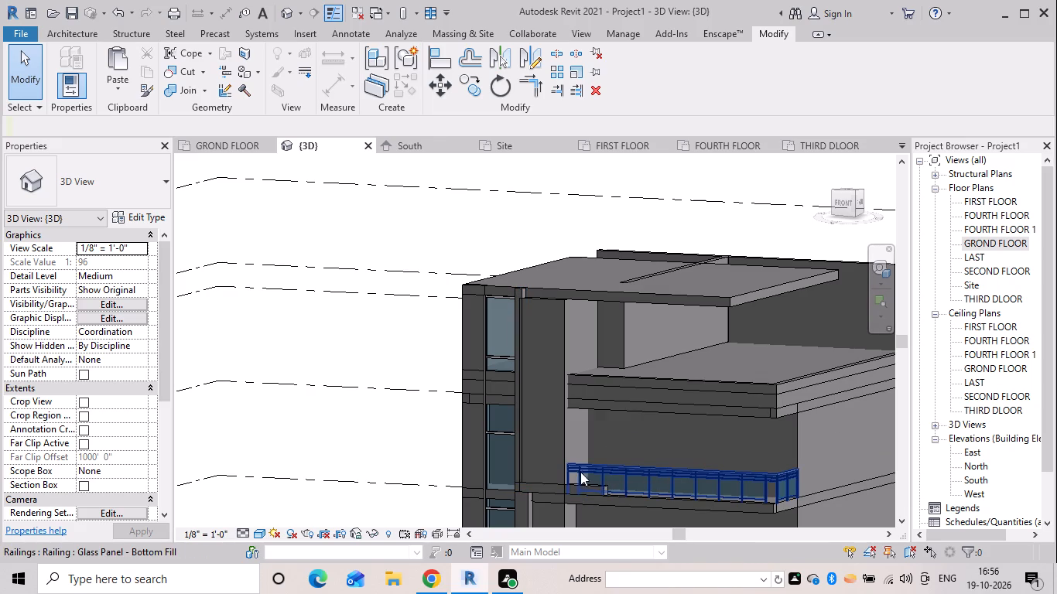
pyautogui.scroll(3, 551, 307)
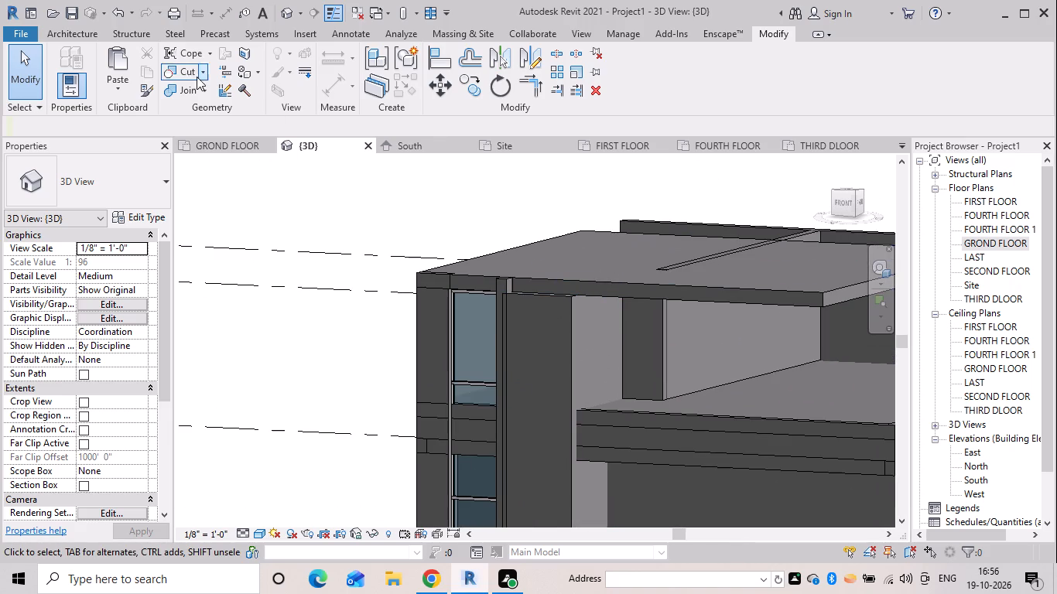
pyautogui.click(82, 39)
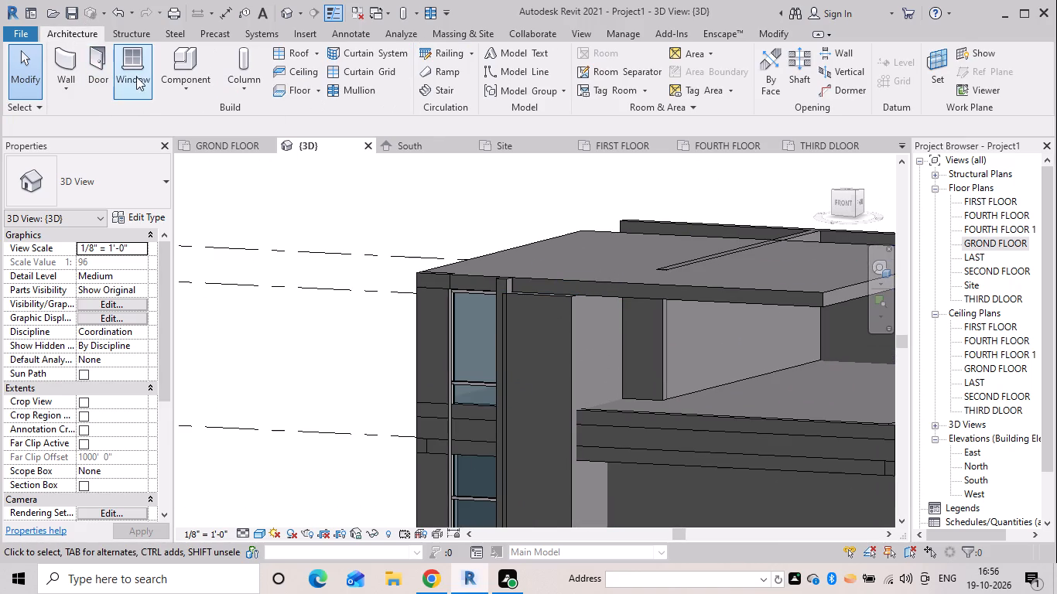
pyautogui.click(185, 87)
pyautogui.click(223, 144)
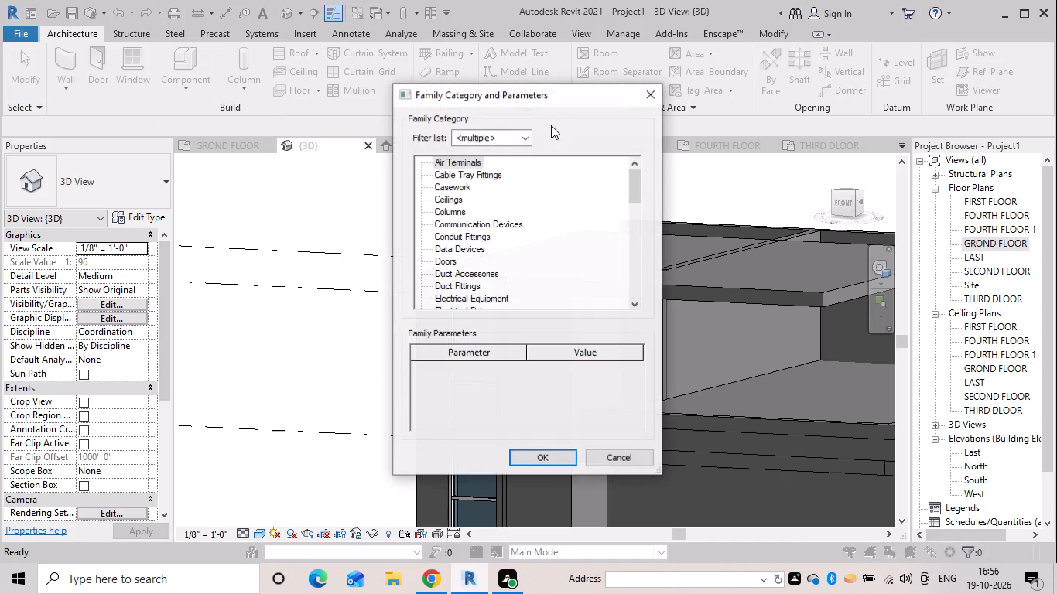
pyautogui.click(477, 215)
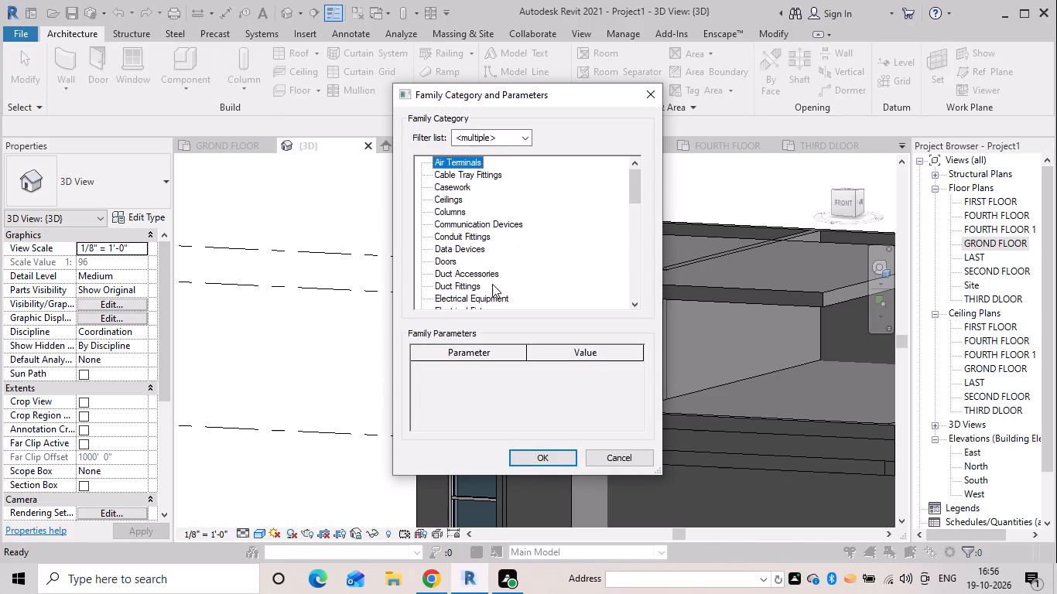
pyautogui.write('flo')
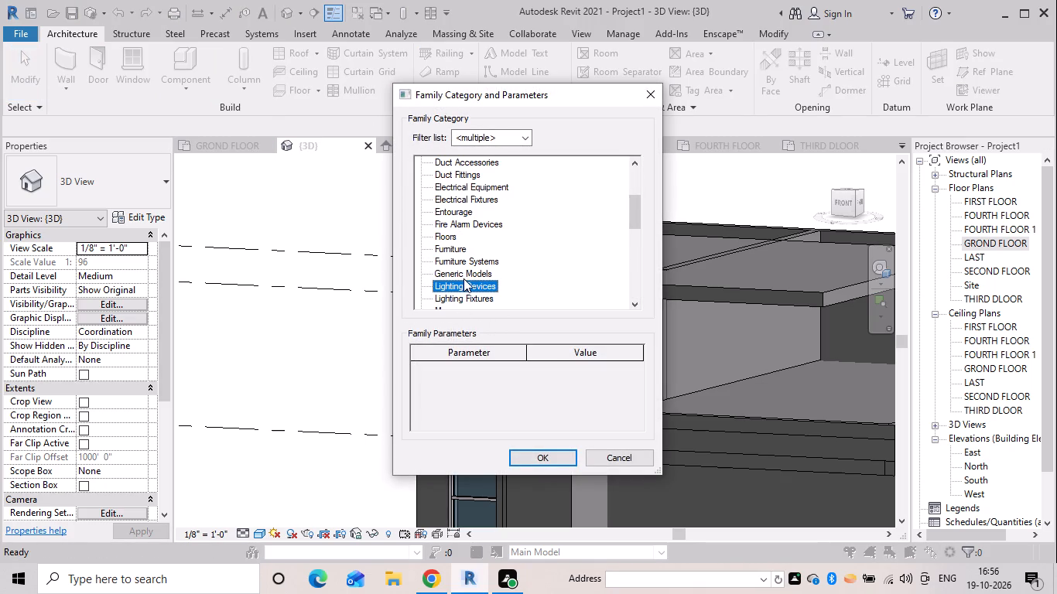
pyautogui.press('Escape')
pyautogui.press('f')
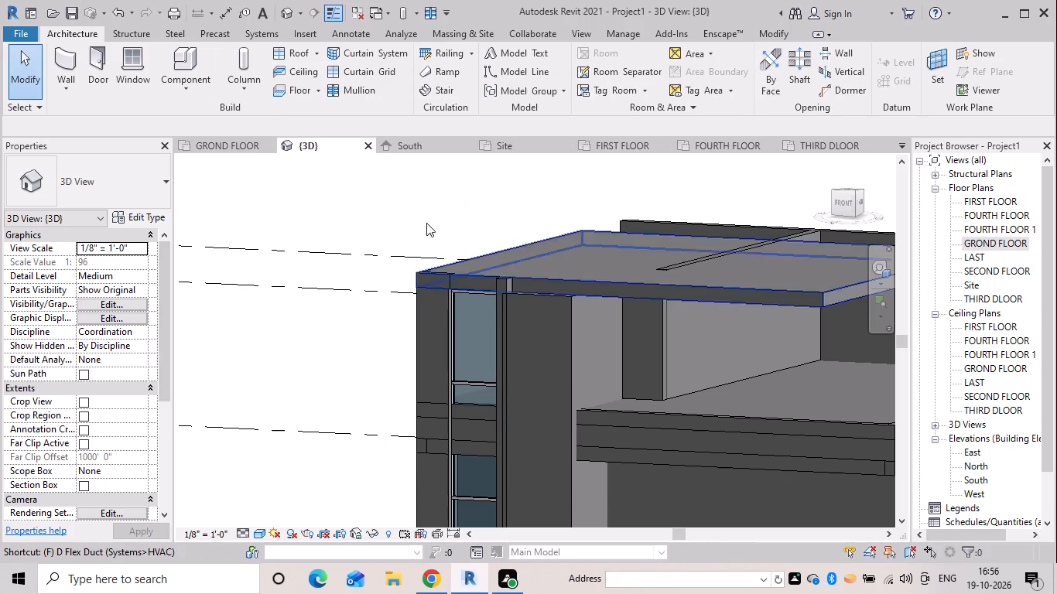
# Start a new in-place model in the Floors category, keeping the default name.
pyautogui.moveTo(191, 90); pyautogui.dragTo(197, 101)
pyautogui.click(198, 92)
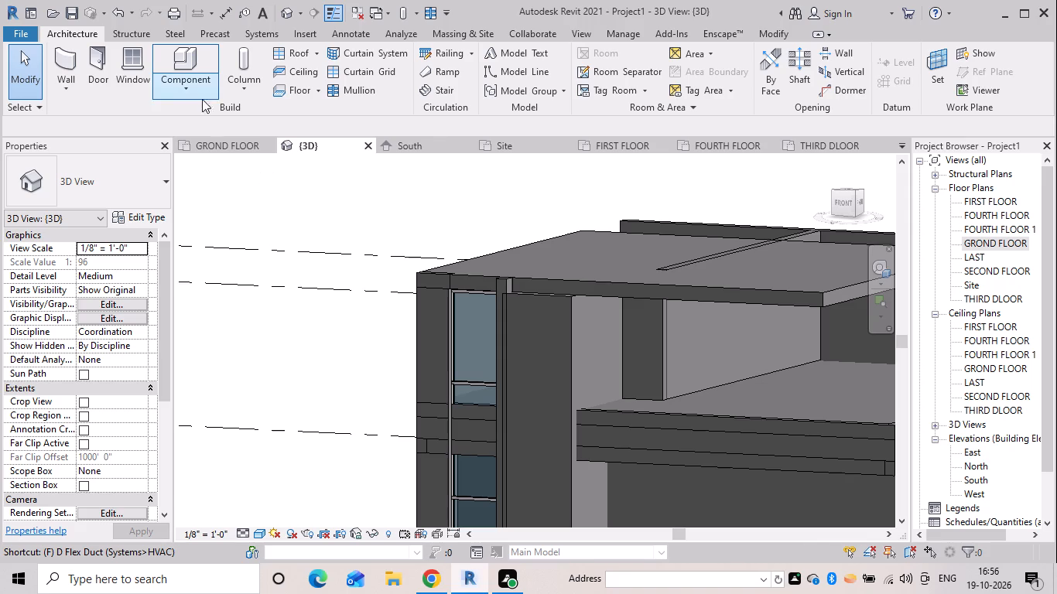
pyautogui.click(256, 148)
pyautogui.click(467, 232)
pyautogui.press('f')
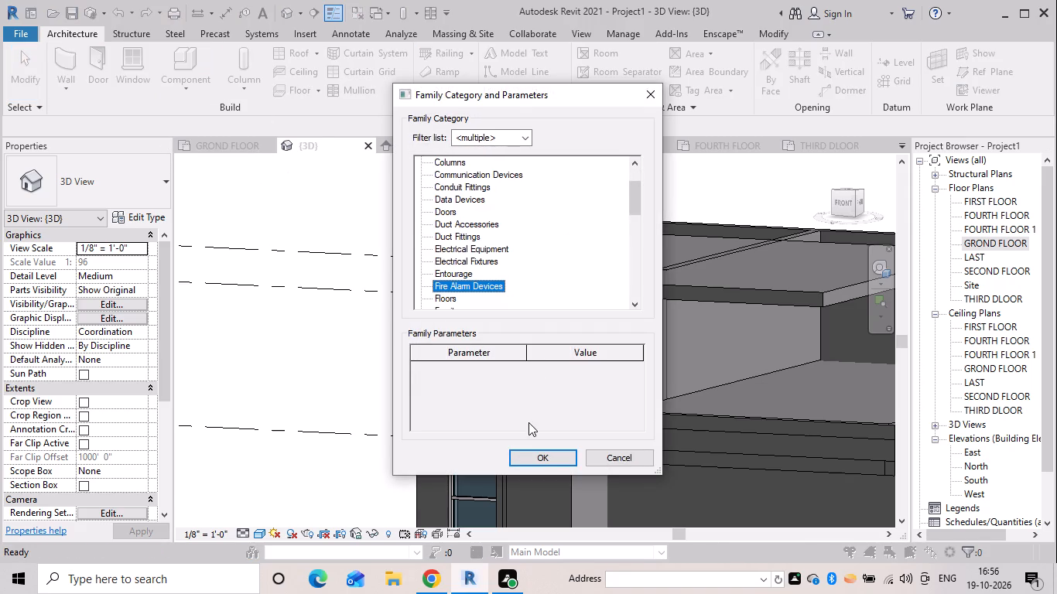
pyautogui.moveTo(451, 298); pyautogui.dragTo(453, 308)
pyautogui.click(536, 450)
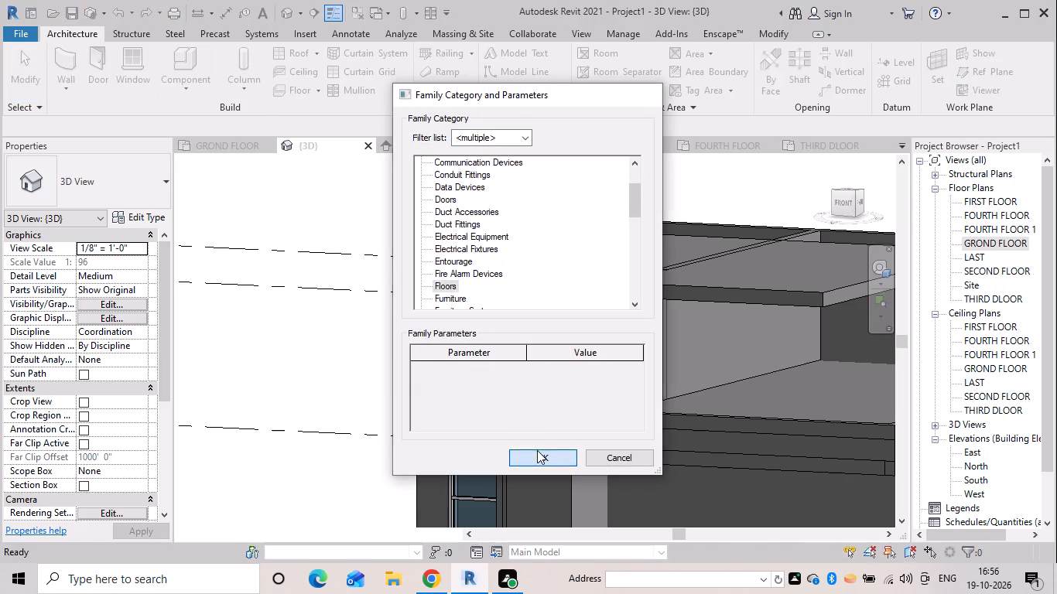
pyautogui.click(523, 316)
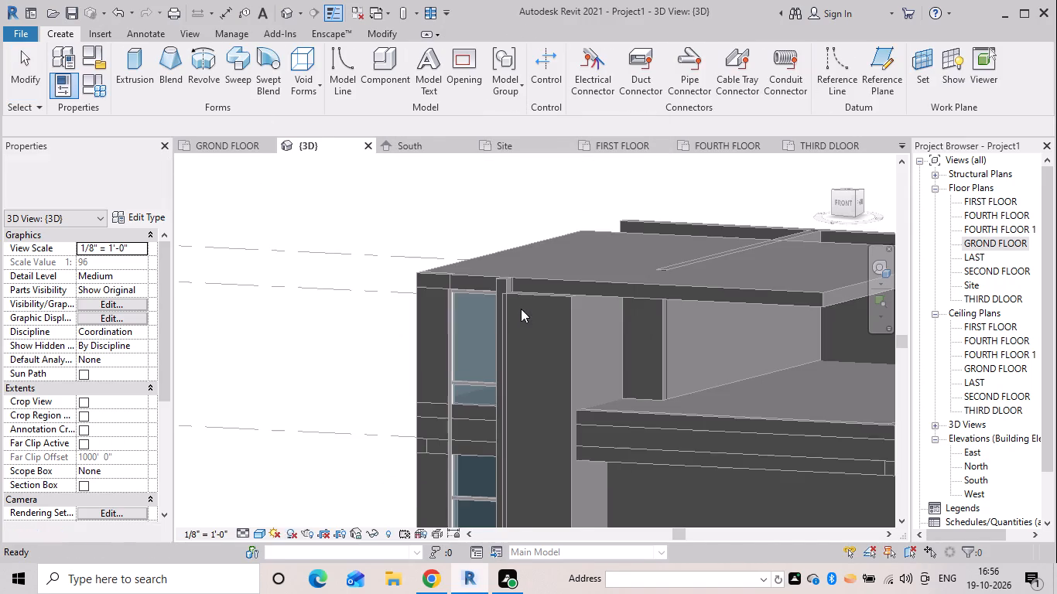
# On the roof slab's front face, sketch a full-slab-depth rectangle about 8' long from the fin beside the glazing and extrude it 1'.
pyautogui.moveTo(132, 53); pyautogui.dragTo(140, 66)
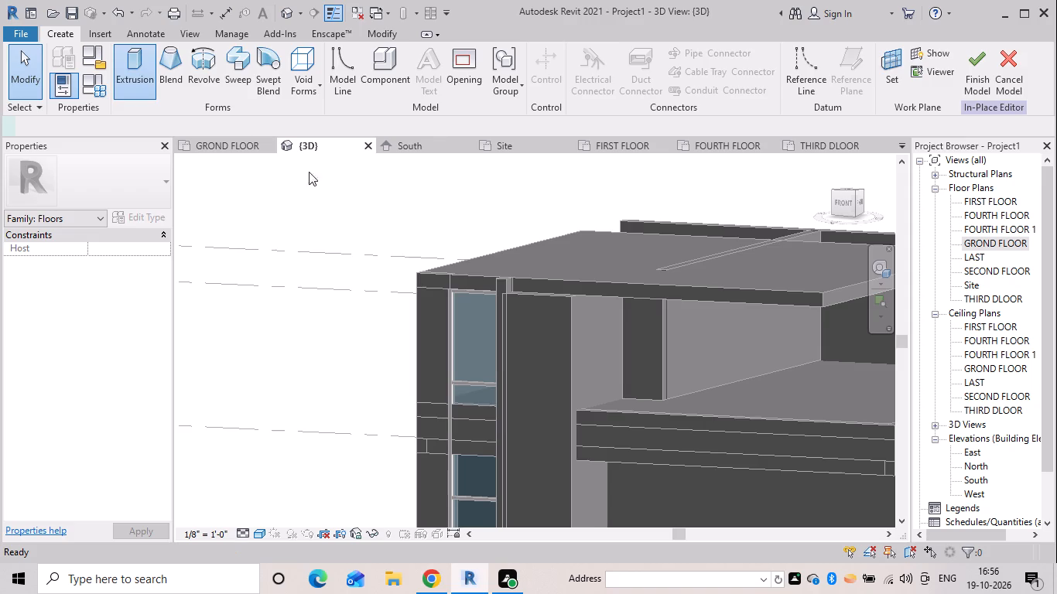
pyautogui.click(666, 56)
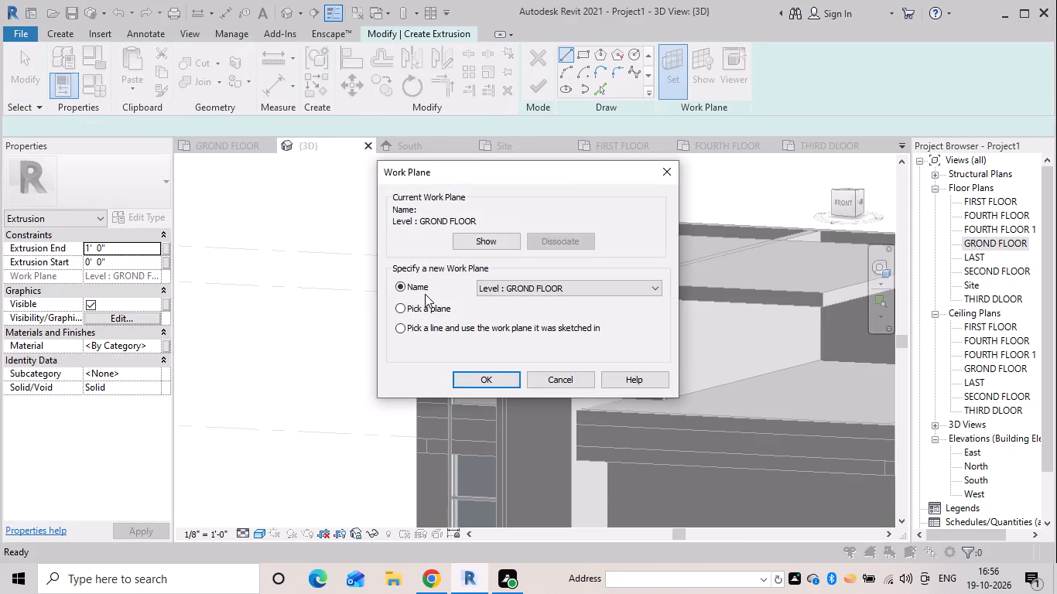
pyautogui.click(426, 306)
pyautogui.click(462, 379)
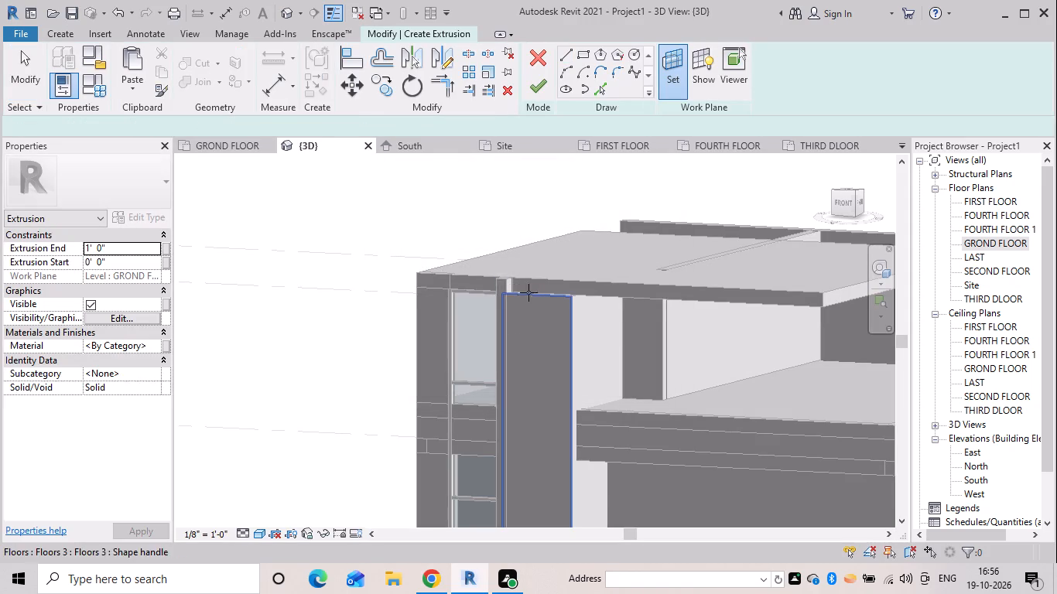
pyautogui.click(538, 287)
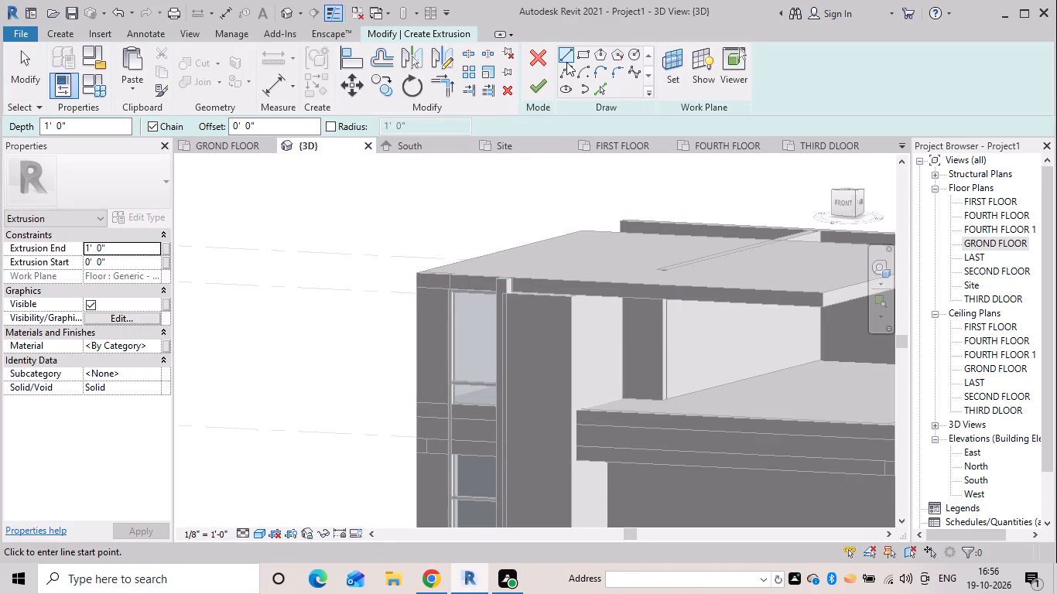
pyautogui.doubleClick(585, 52)
pyautogui.scroll(4, 479, 295)
pyautogui.scroll(5, 543, 264)
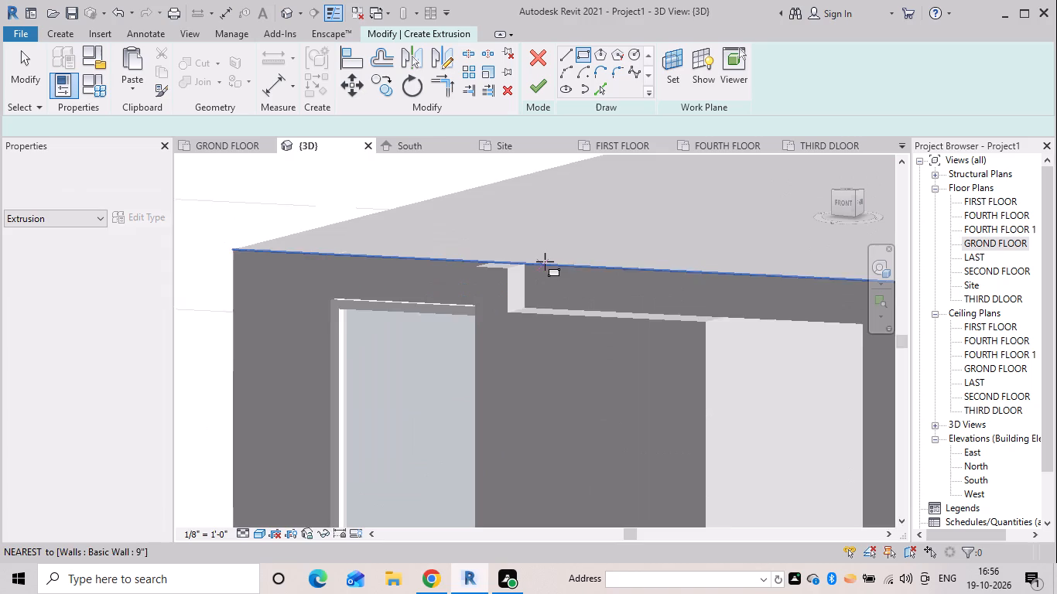
pyautogui.scroll(4, 542, 266)
pyautogui.click(506, 262)
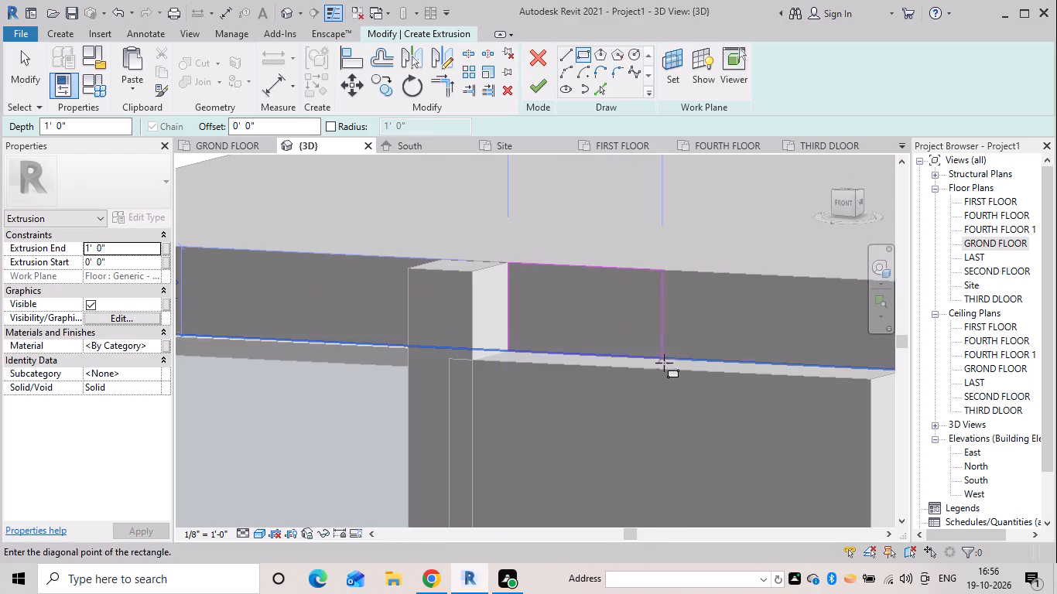
pyautogui.scroll(-3, 686, 352)
pyautogui.moveTo(683, 351); pyautogui.dragTo(417, 275, button='middle')
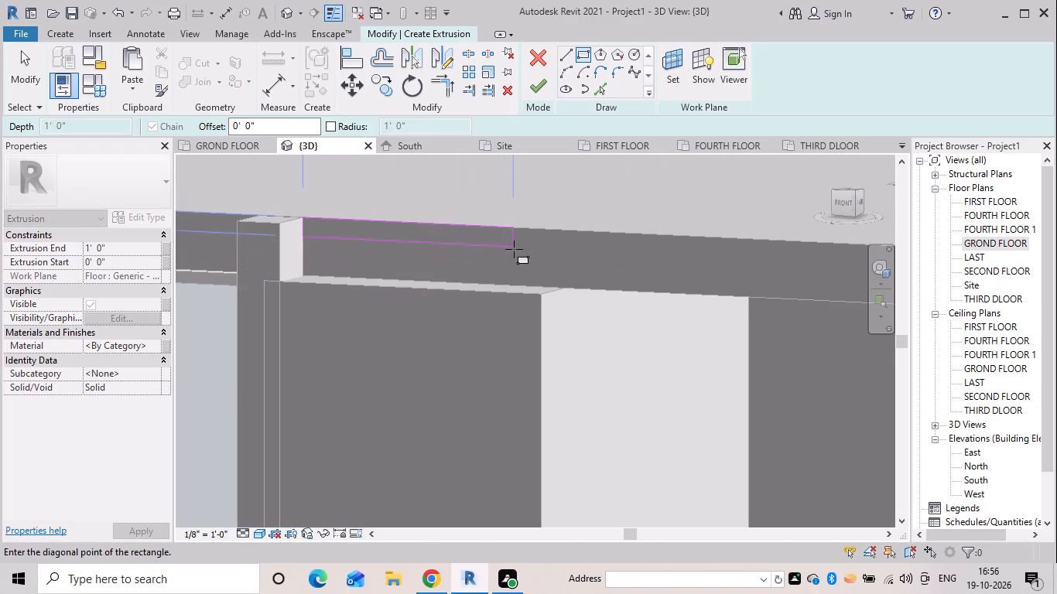
pyautogui.scroll(-4, 720, 316)
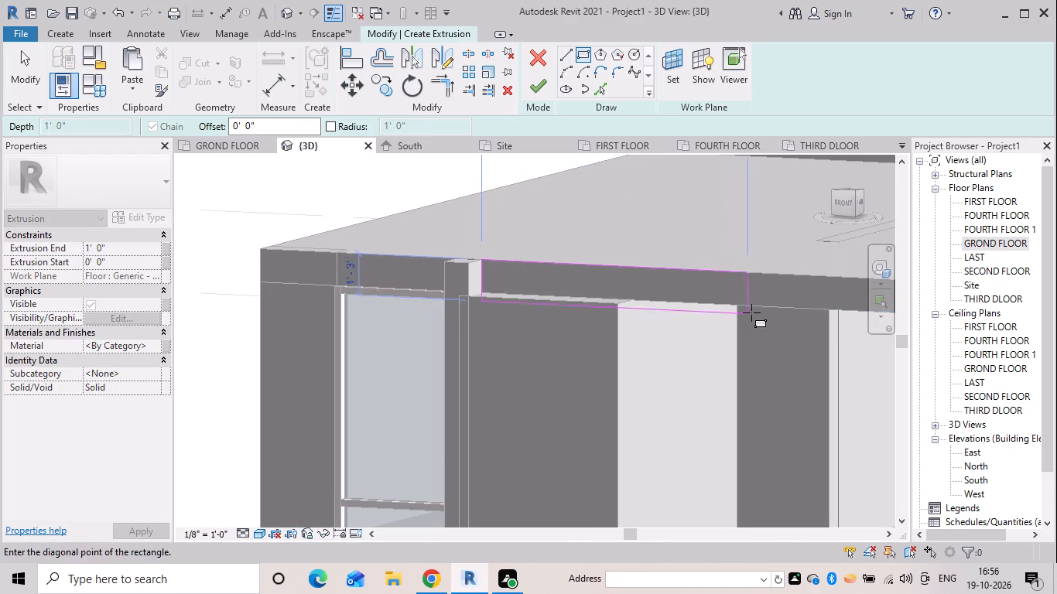
pyautogui.click(730, 303)
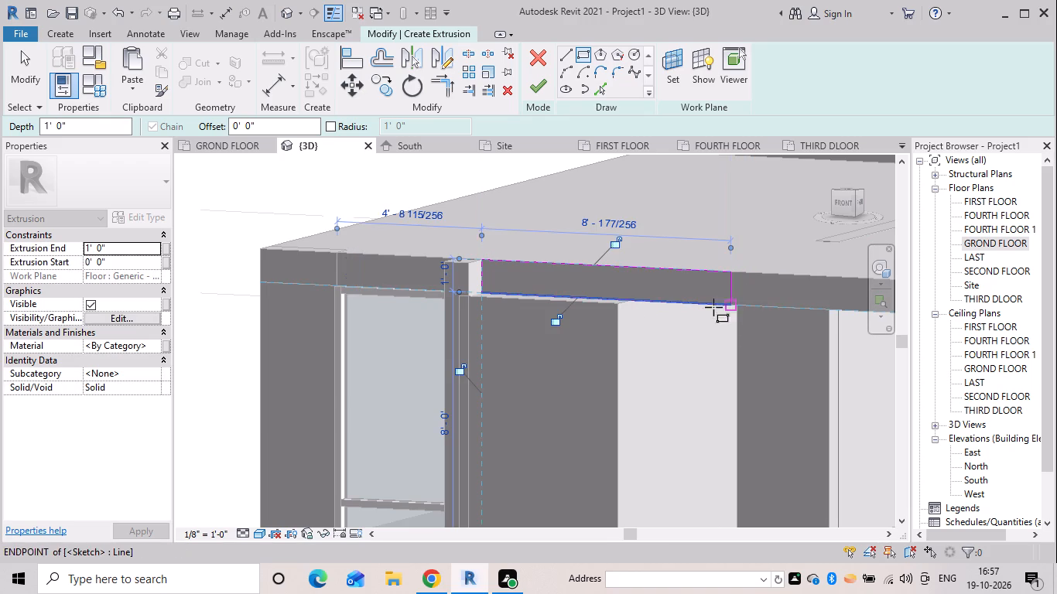
pyautogui.click(544, 87)
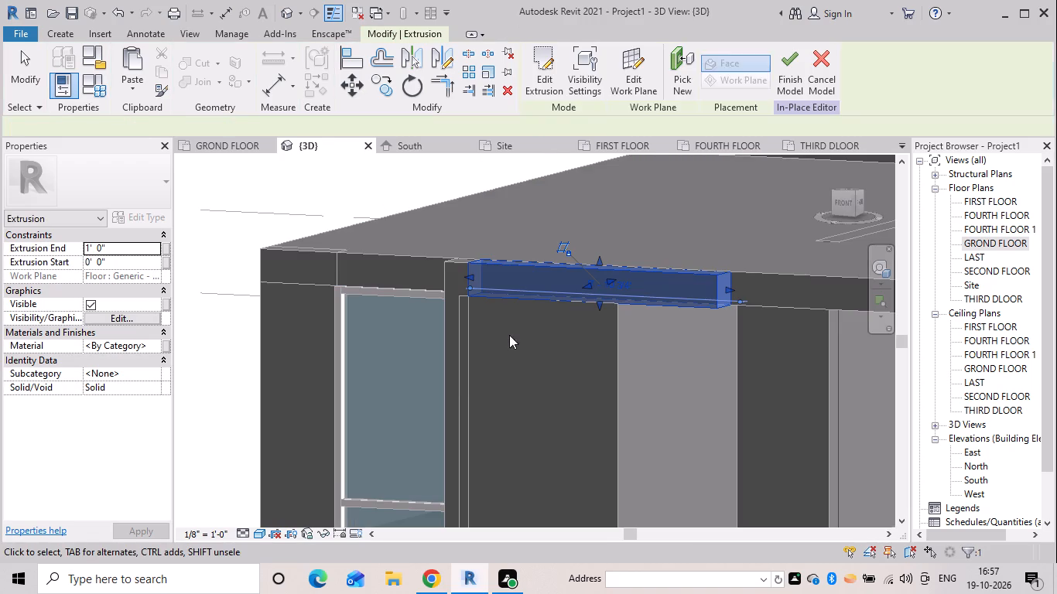
# Examine from several sides how the new extrusion meets the roof slab edge, the vertical fin and the tall block below.
pyautogui.scroll(-4, 468, 387)
pyautogui.keyDown('shift'); pyautogui.moveTo(391, 392); pyautogui.dragTo(618, 394, button='middle'); pyautogui.keyUp('shift')
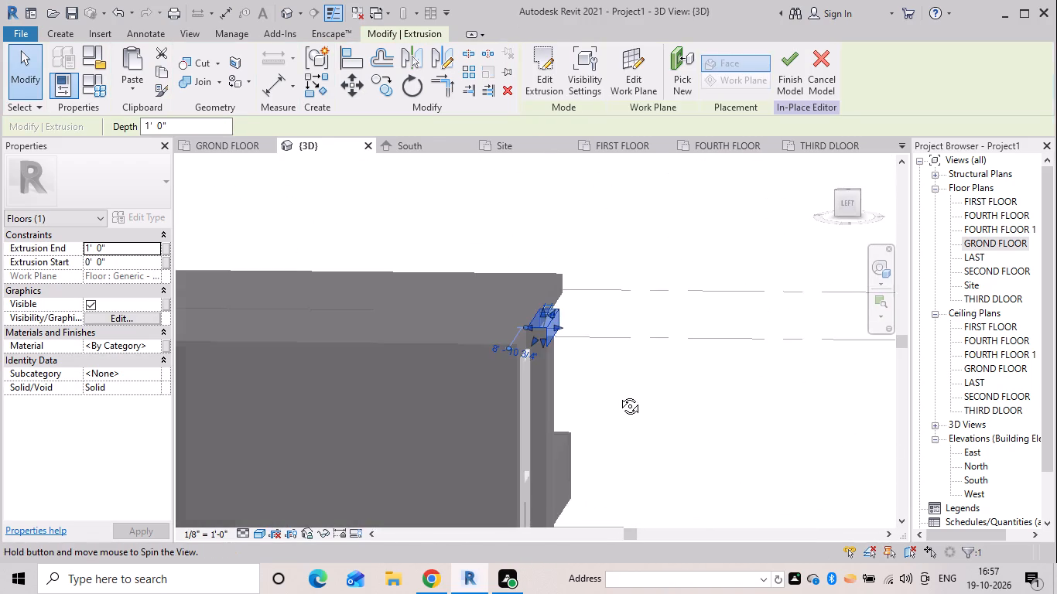
pyautogui.keyDown('shift'); pyautogui.moveTo(618, 394); pyautogui.dragTo(628, 365, button='middle'); pyautogui.keyUp('shift')
pyautogui.click(626, 274)
pyautogui.keyDown('shift'); pyautogui.moveTo(633, 340); pyautogui.dragTo(508, 361, button='middle'); pyautogui.keyUp('shift')
pyautogui.scroll(7, 495, 357)
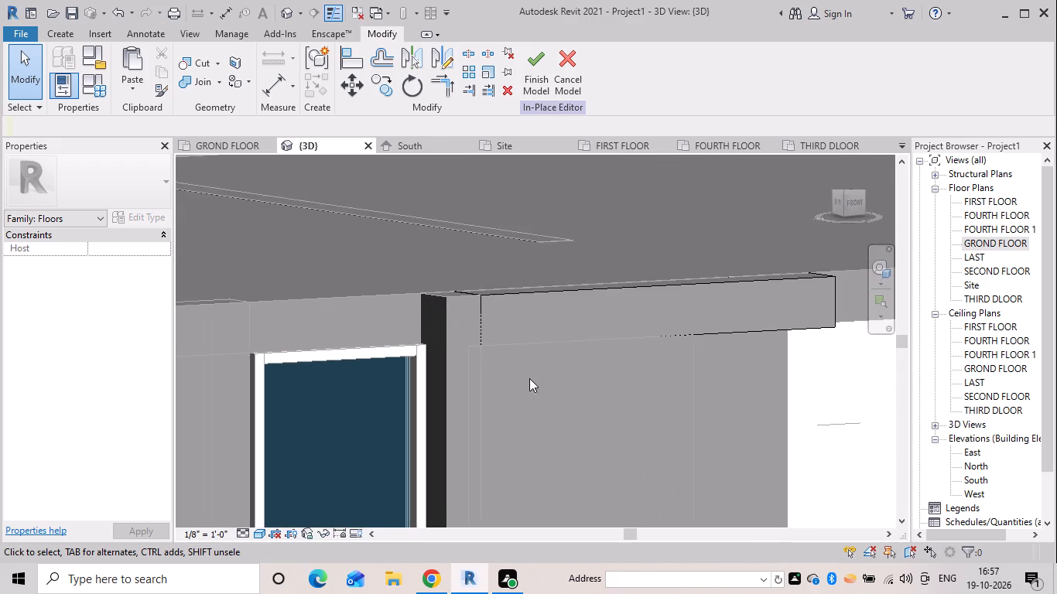
pyautogui.keyDown('shift'); pyautogui.moveTo(529, 378); pyautogui.dragTo(478, 417, button='middle'); pyautogui.keyUp('shift')
pyautogui.keyDown('shift'); pyautogui.scroll(1, 480, 402); pyautogui.keyUp('shift')
pyautogui.scroll(5, 458, 333)
pyautogui.scroll(3, 426, 265)
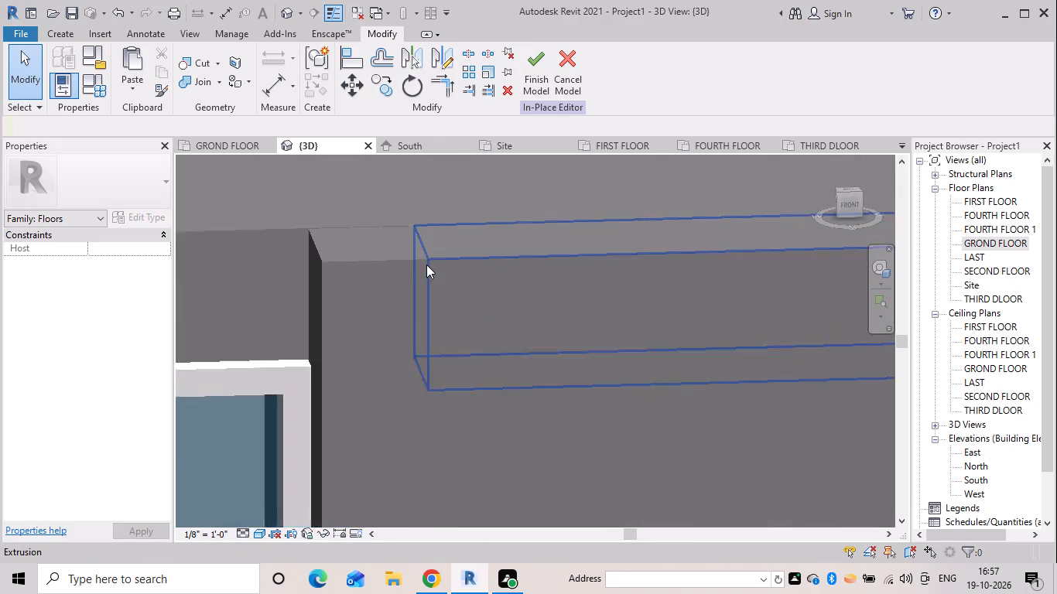
pyautogui.scroll(2, 426, 265)
pyautogui.keyDown('shift'); pyautogui.moveTo(481, 299); pyautogui.dragTo(481, 427, button='middle'); pyautogui.keyUp('shift')
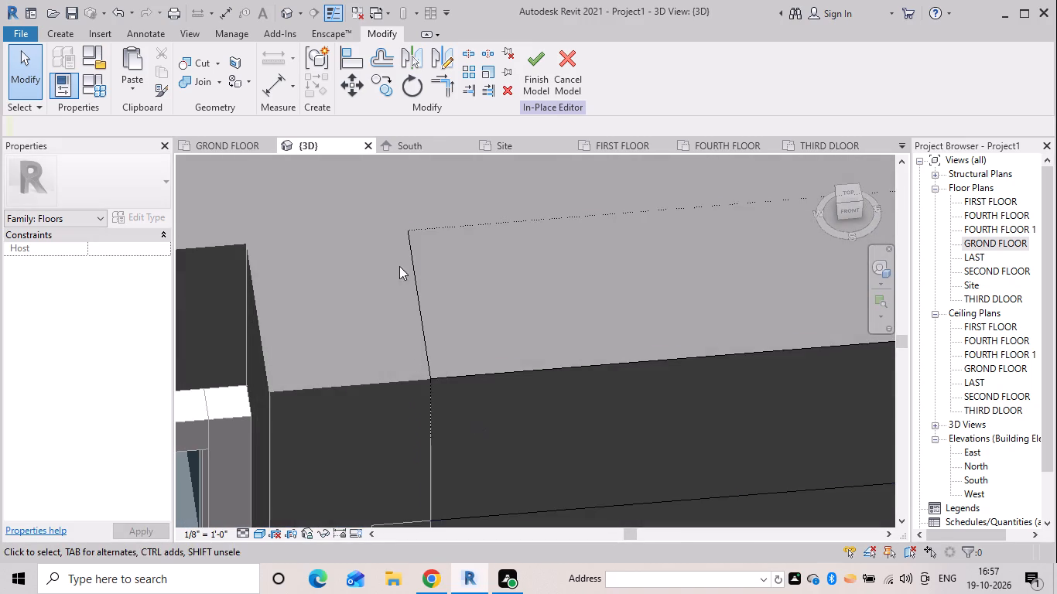
pyautogui.scroll(6, 419, 241)
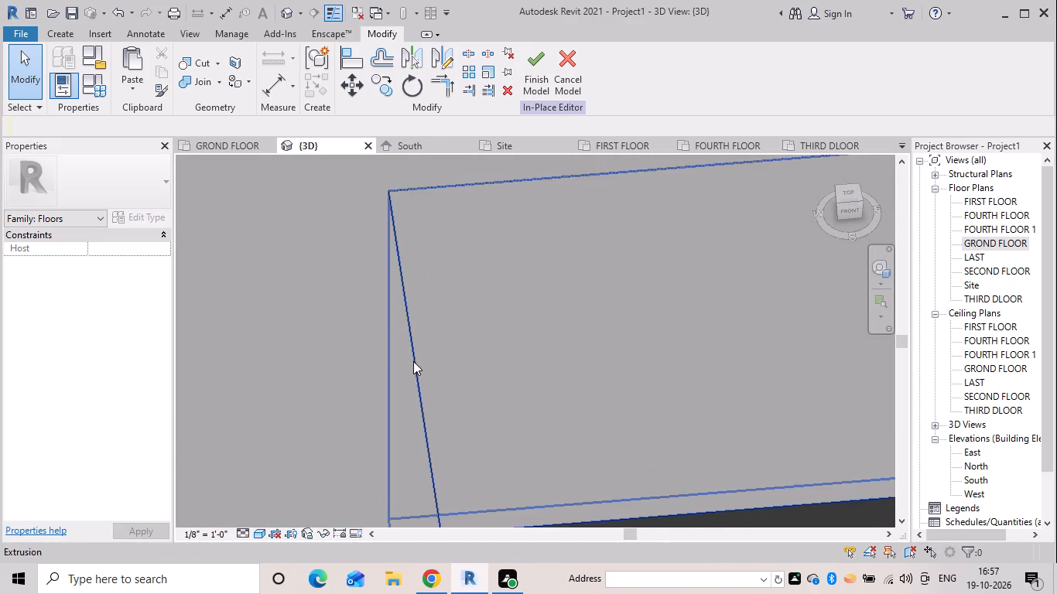
pyautogui.scroll(-13, 440, 379)
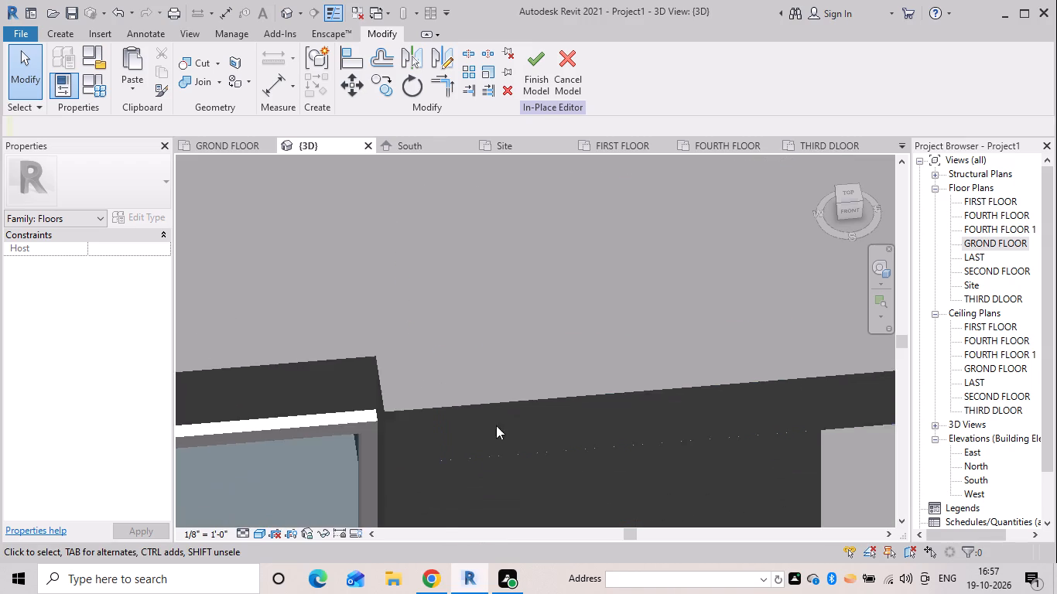
pyautogui.scroll(-11, 487, 457)
pyautogui.keyDown('shift'); pyautogui.moveTo(552, 454); pyautogui.dragTo(524, 363, button='middle'); pyautogui.keyUp('shift')
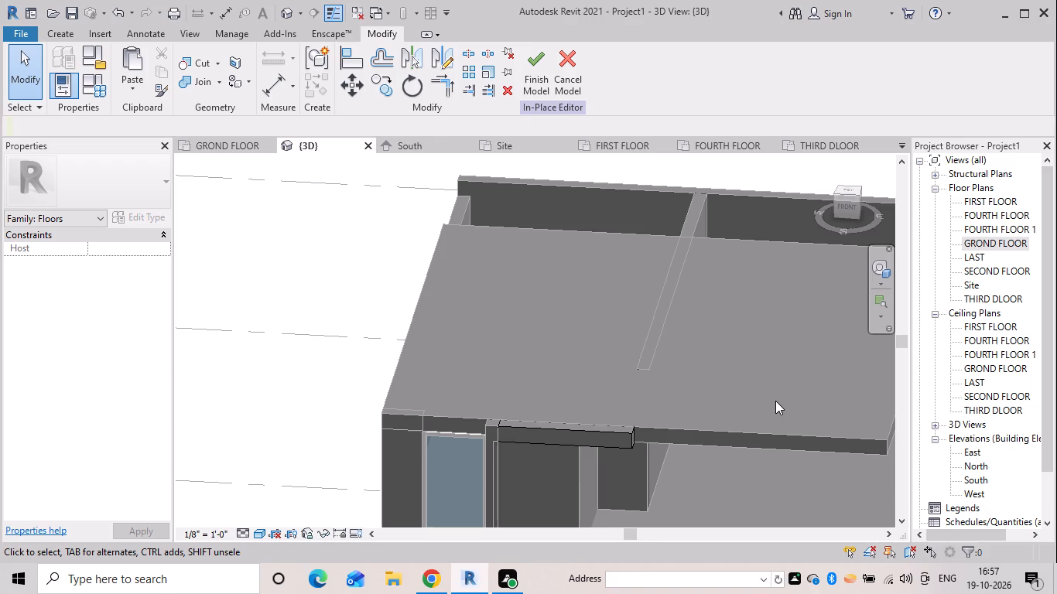
pyautogui.scroll(-3, 327, 376)
pyautogui.keyDown('shift'); pyautogui.moveTo(427, 358); pyautogui.dragTo(379, 257, button='middle'); pyautogui.keyUp('shift')
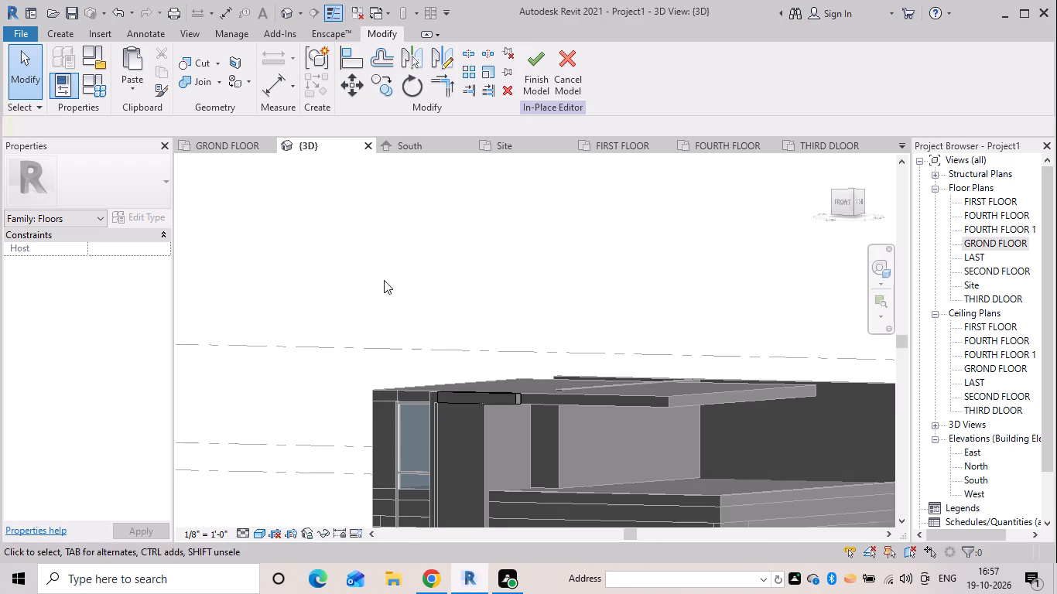
pyautogui.scroll(5, 431, 399)
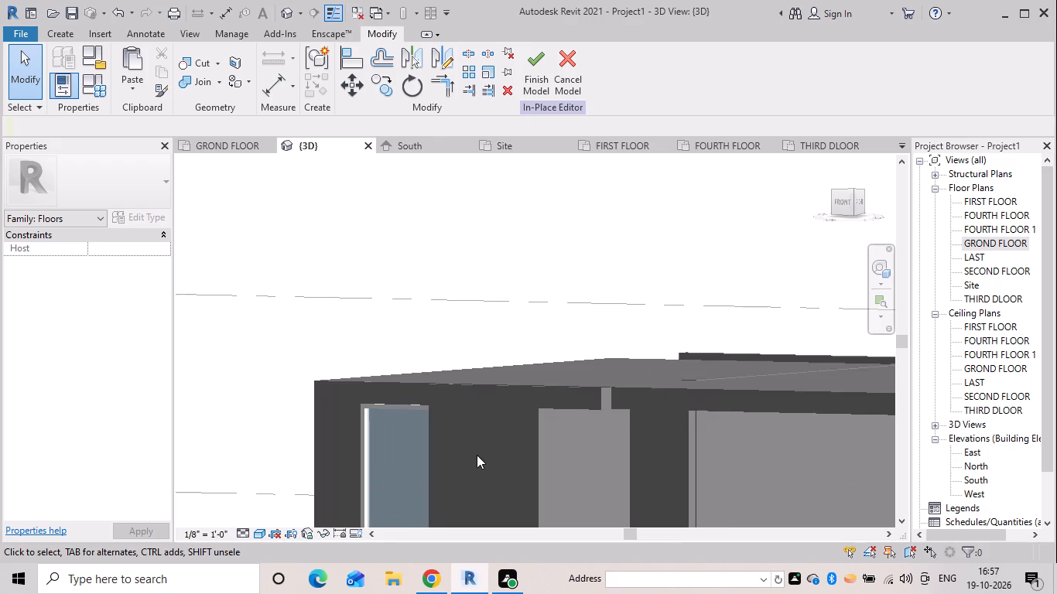
pyautogui.keyDown('shift'); pyautogui.scroll(1, 481, 428); pyautogui.keyUp('shift')
pyautogui.keyDown('shift'); pyautogui.moveTo(481, 428); pyautogui.dragTo(542, 440, button='middle'); pyautogui.keyUp('shift')
pyautogui.scroll(7, 444, 432)
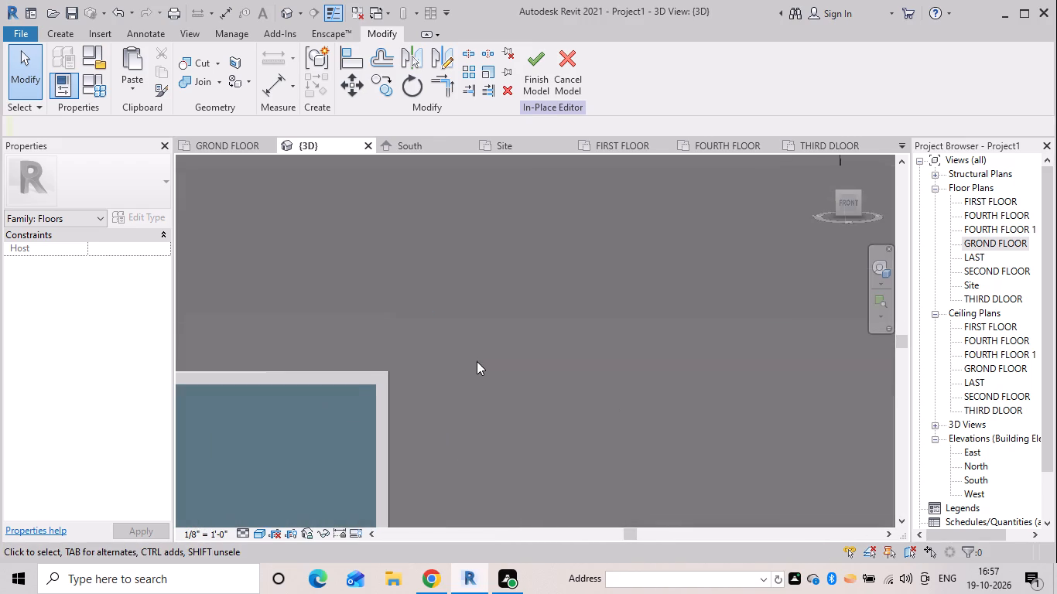
pyautogui.keyDown('shift'); pyautogui.moveTo(485, 412); pyautogui.dragTo(419, 379, button='middle'); pyautogui.keyUp('shift')
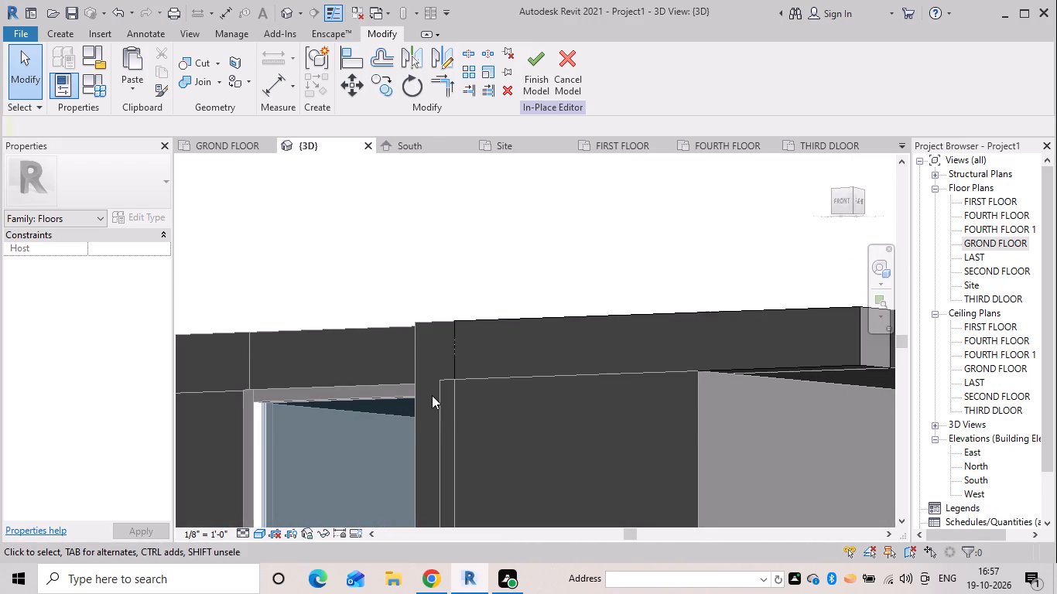
pyautogui.scroll(-4, 532, 432)
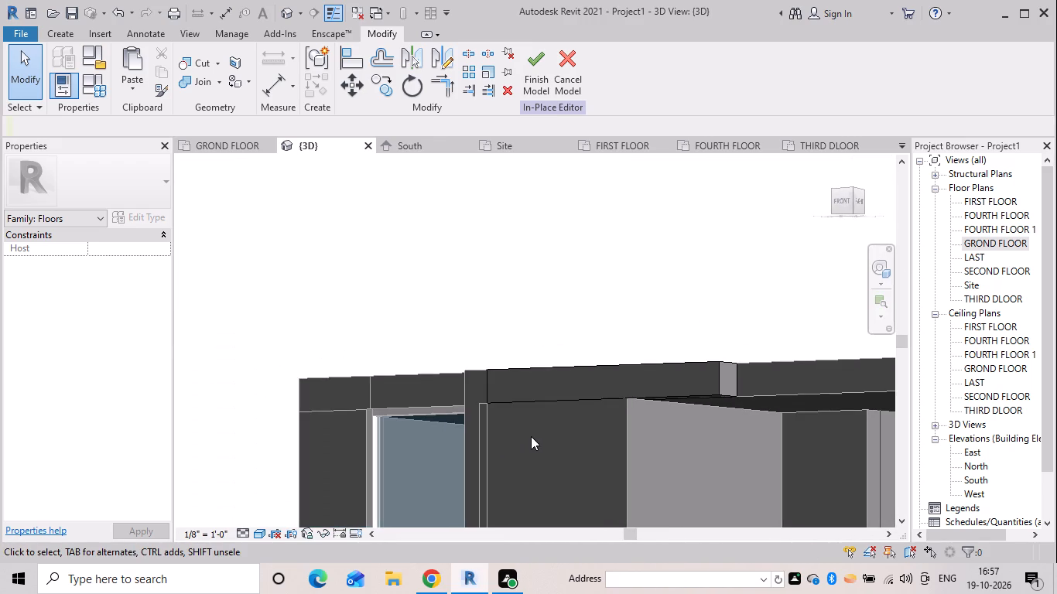
# Lengthen the new roof-edge extrusion along the slab by stretching its free end away from the vertical fin.
pyautogui.click(720, 389)
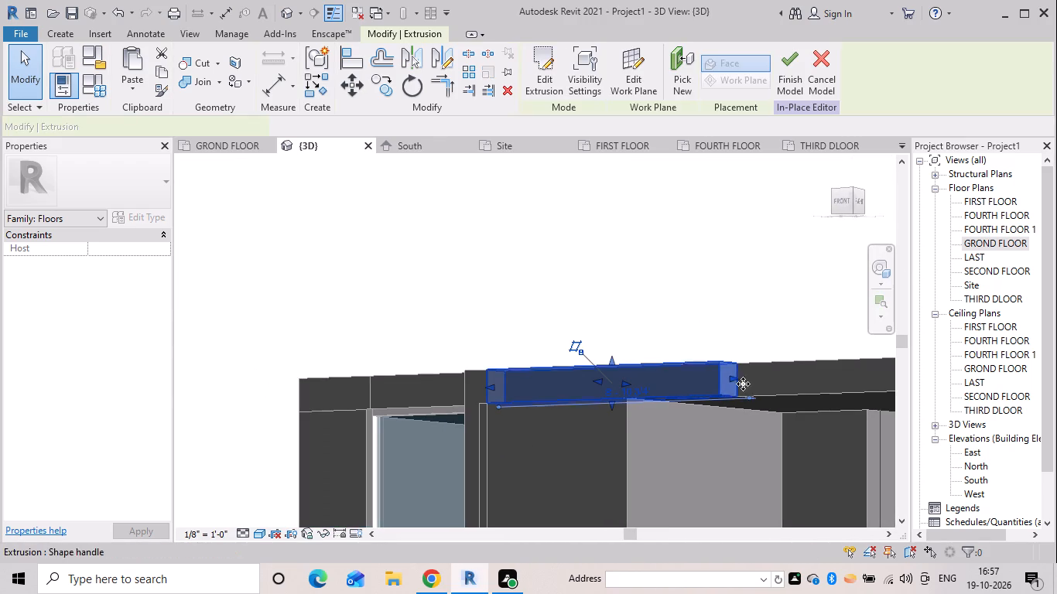
pyautogui.moveTo(732, 376); pyautogui.dragTo(767, 384)
pyautogui.click(766, 310)
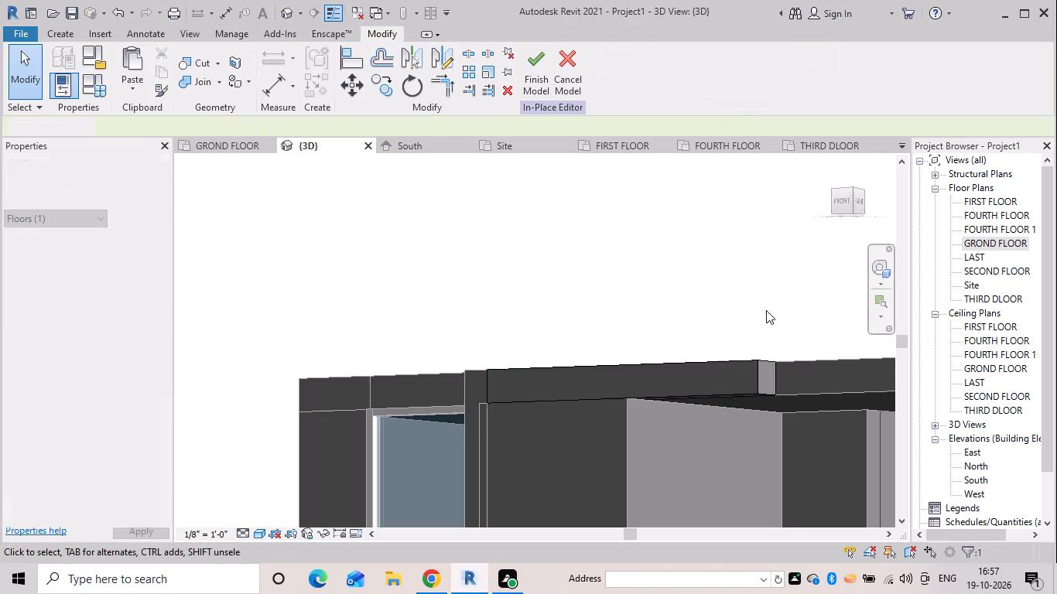
# Examine the lengthened roof-edge extrusion from above, from the side and against the whole front façade.
pyautogui.scroll(-6, 806, 412)
pyautogui.moveTo(791, 428); pyautogui.dragTo(677, 210, button='middle')
pyautogui.scroll(-5, 698, 283)
pyautogui.keyDown('shift'); pyautogui.moveTo(704, 313); pyautogui.dragTo(745, 388, button='middle'); pyautogui.keyUp('shift')
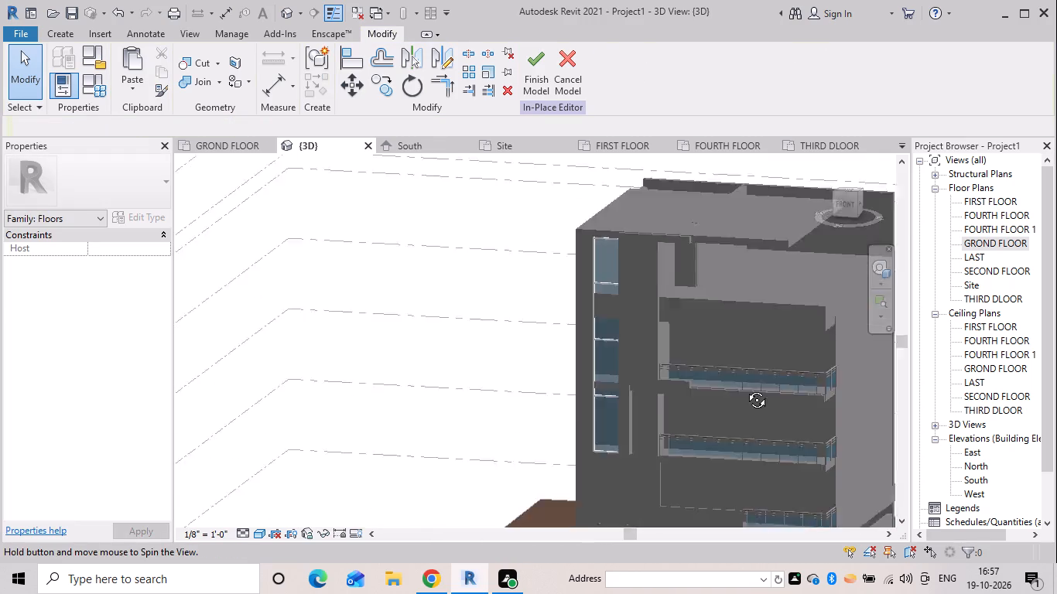
pyautogui.keyDown('shift'); pyautogui.moveTo(745, 388); pyautogui.dragTo(779, 434, button='middle'); pyautogui.keyUp('shift')
pyautogui.scroll(-5, 666, 264)
pyautogui.keyDown('shift'); pyautogui.moveTo(654, 283); pyautogui.dragTo(754, 268, button='middle'); pyautogui.keyUp('shift')
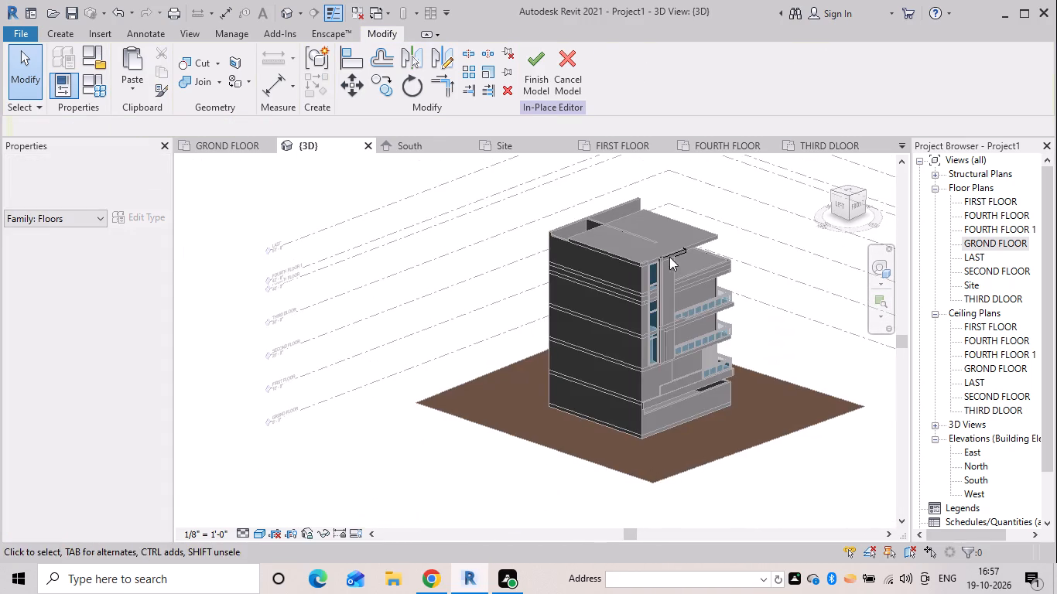
pyautogui.scroll(11, 658, 252)
pyautogui.keyDown('shift'); pyautogui.moveTo(708, 322); pyautogui.dragTo(720, 331, button='middle'); pyautogui.keyUp('shift')
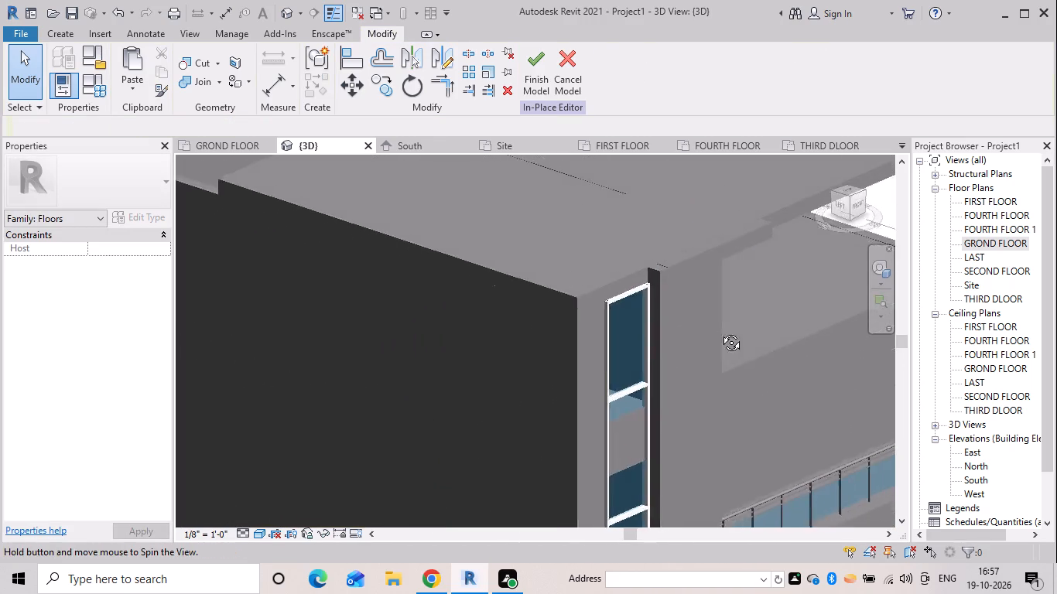
pyautogui.keyDown('shift'); pyautogui.moveTo(720, 331); pyautogui.dragTo(766, 401, button='middle'); pyautogui.keyUp('shift')
pyautogui.scroll(6, 653, 269)
pyautogui.keyDown('shift'); pyautogui.moveTo(687, 316); pyautogui.dragTo(771, 427, button='middle'); pyautogui.keyUp('shift')
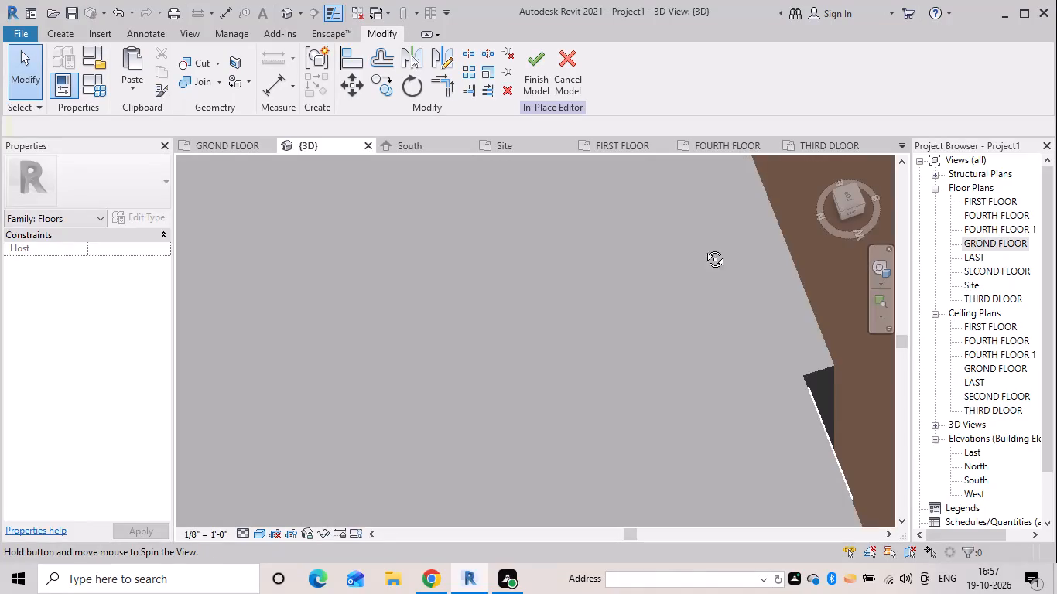
pyautogui.scroll(10, 833, 356)
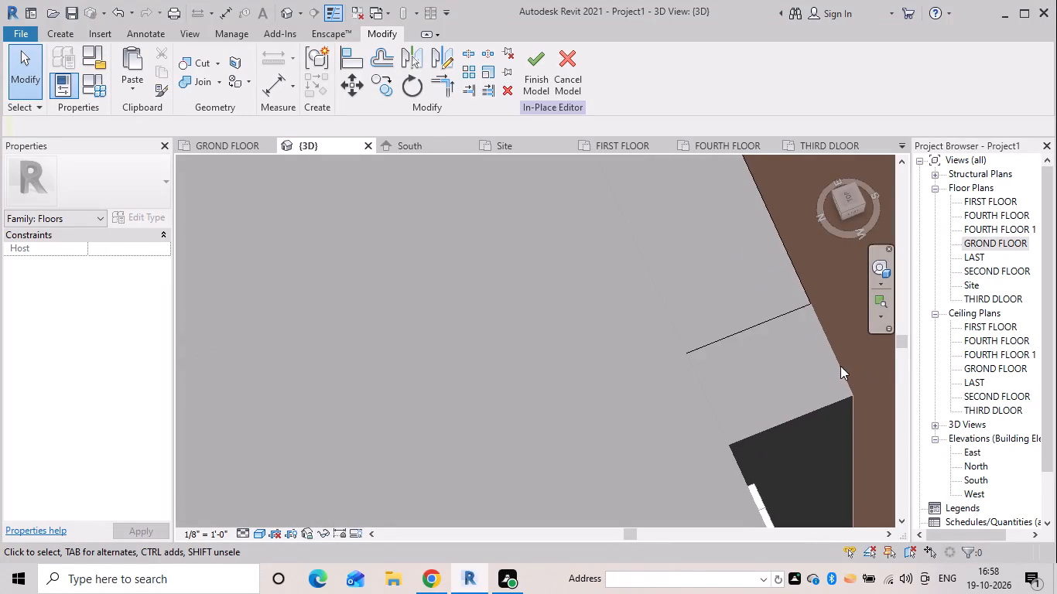
pyautogui.scroll(4, 822, 362)
pyautogui.scroll(-2, 816, 361)
pyautogui.keyDown('shift'); pyautogui.moveTo(816, 361); pyautogui.dragTo(676, 383, button='middle'); pyautogui.keyUp('shift')
pyautogui.scroll(-10, 647, 360)
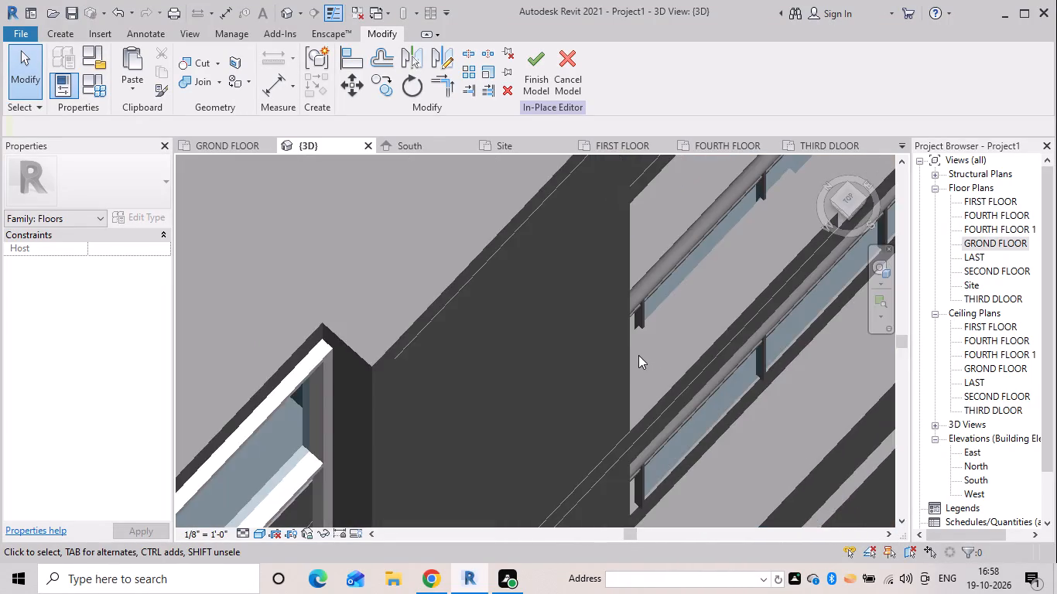
pyautogui.scroll(-11, 638, 355)
pyautogui.keyDown('shift'); pyautogui.moveTo(679, 360); pyautogui.dragTo(604, 226, button='middle'); pyautogui.keyUp('shift')
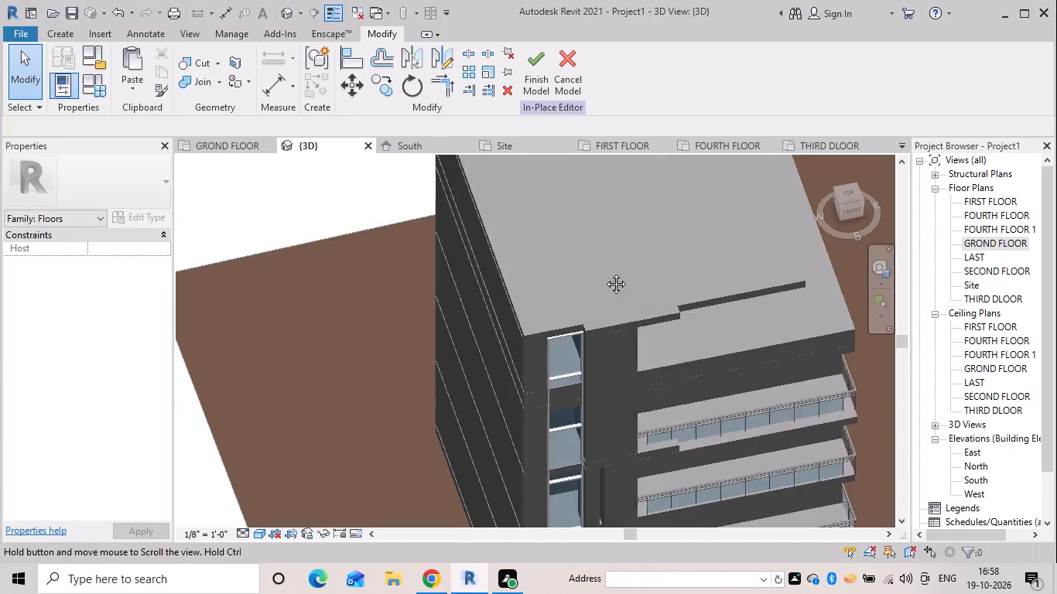
pyautogui.keyDown('shift'); pyautogui.moveTo(653, 384); pyautogui.dragTo(632, 281, button='middle'); pyautogui.keyUp('shift')
pyautogui.scroll(-4, 638, 362)
pyautogui.moveTo(638, 362); pyautogui.dragTo(628, 341, button='middle')
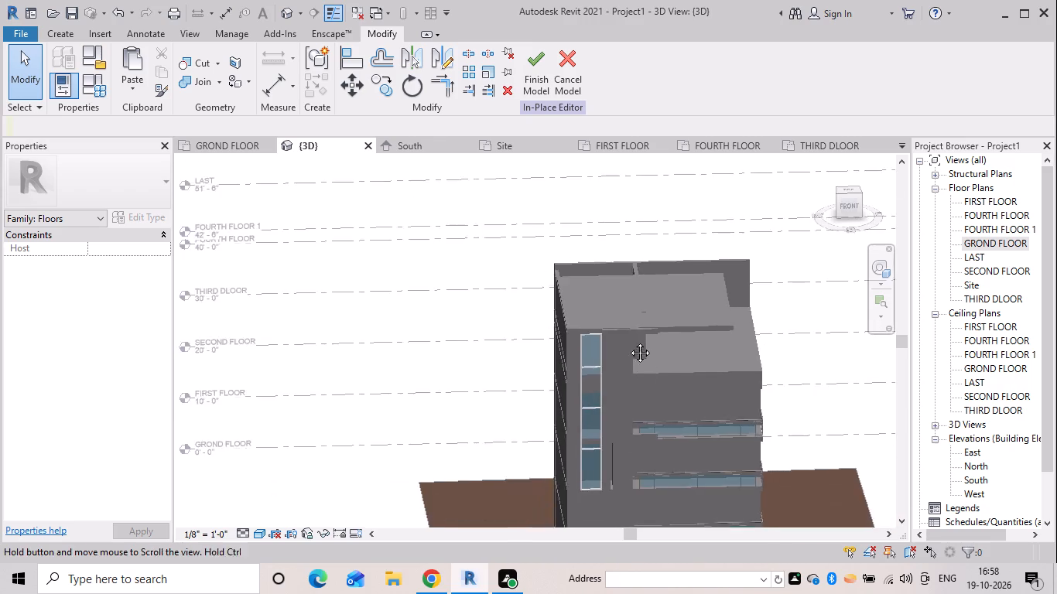
pyautogui.moveTo(628, 341); pyautogui.dragTo(604, 259, button='middle')
pyautogui.scroll(6, 610, 354)
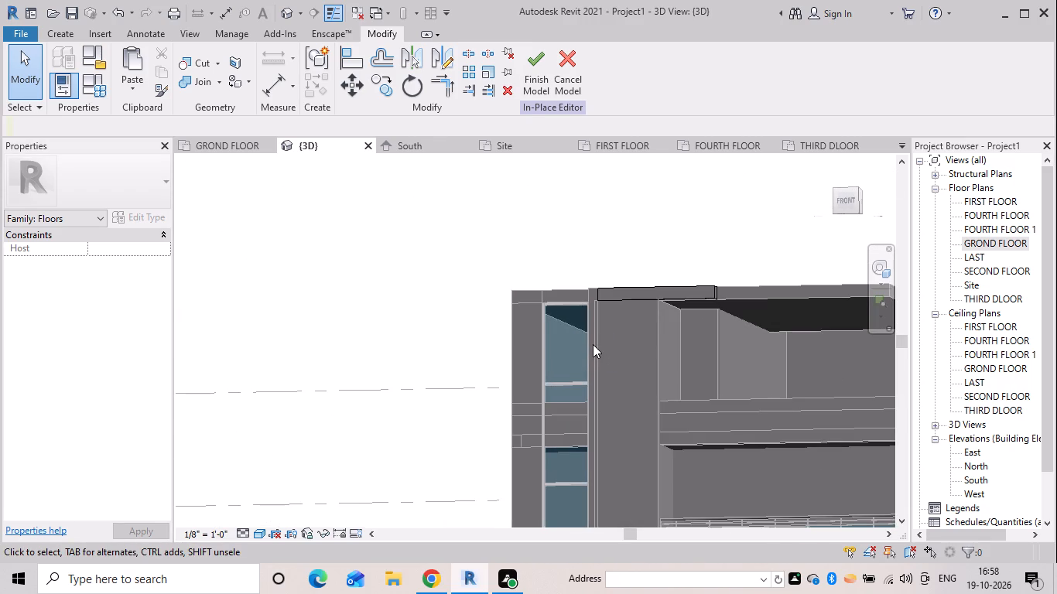
# Finish the in-place model containing the roof-edge extrusion.
pyautogui.click(546, 76)
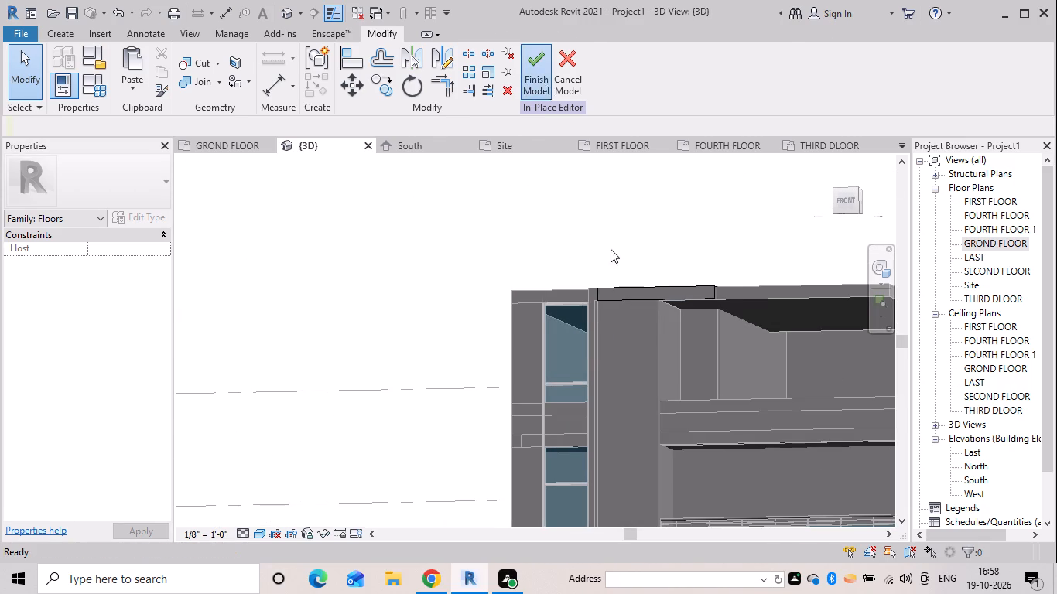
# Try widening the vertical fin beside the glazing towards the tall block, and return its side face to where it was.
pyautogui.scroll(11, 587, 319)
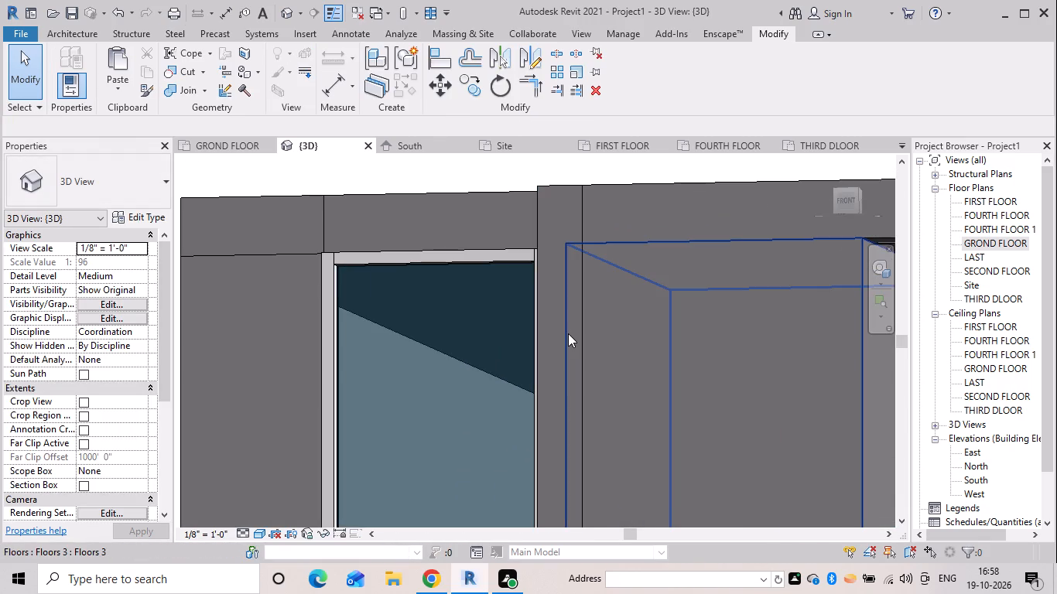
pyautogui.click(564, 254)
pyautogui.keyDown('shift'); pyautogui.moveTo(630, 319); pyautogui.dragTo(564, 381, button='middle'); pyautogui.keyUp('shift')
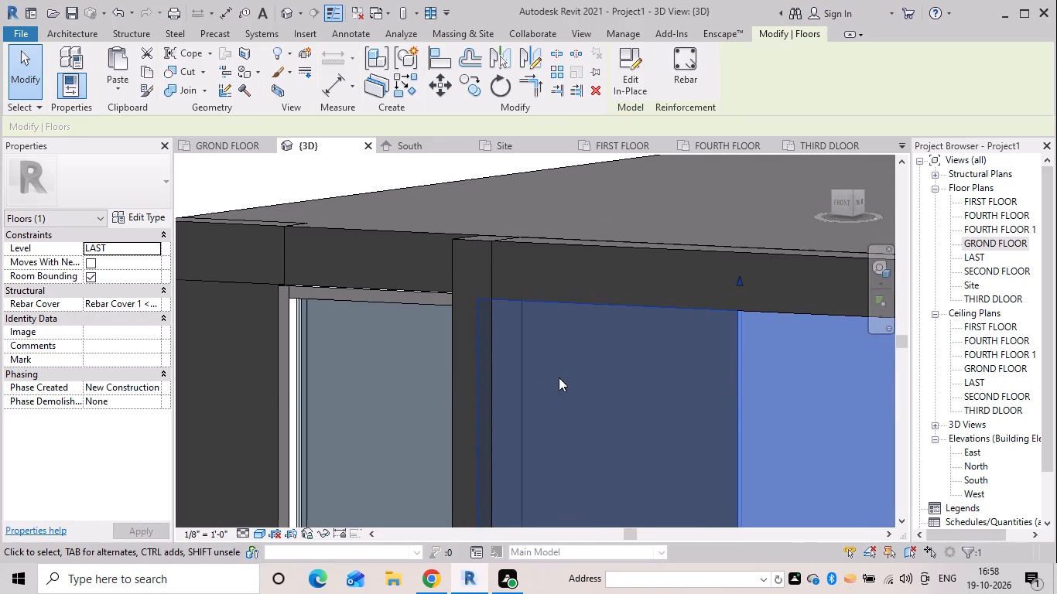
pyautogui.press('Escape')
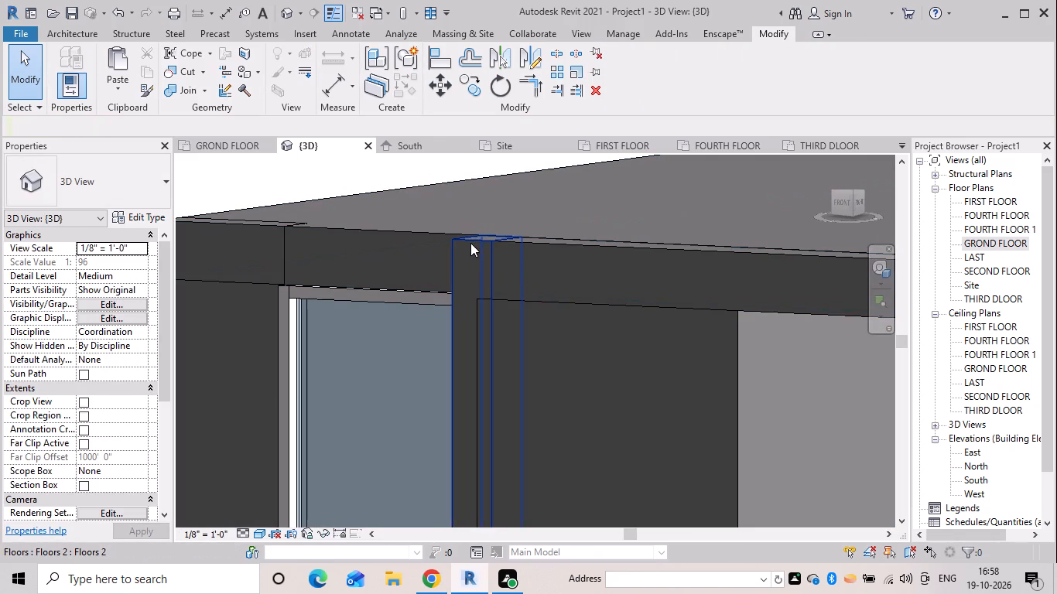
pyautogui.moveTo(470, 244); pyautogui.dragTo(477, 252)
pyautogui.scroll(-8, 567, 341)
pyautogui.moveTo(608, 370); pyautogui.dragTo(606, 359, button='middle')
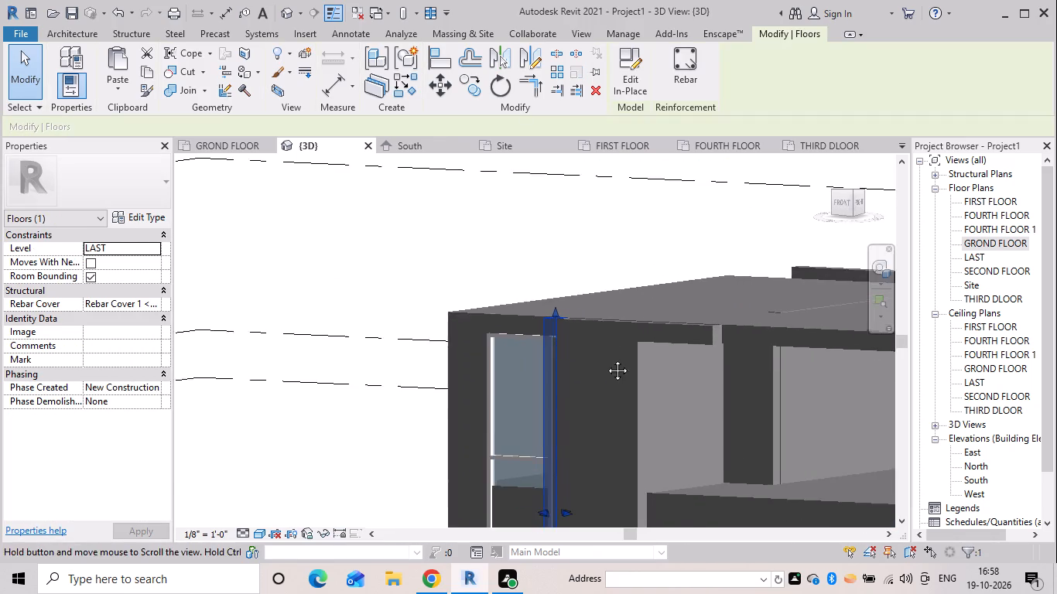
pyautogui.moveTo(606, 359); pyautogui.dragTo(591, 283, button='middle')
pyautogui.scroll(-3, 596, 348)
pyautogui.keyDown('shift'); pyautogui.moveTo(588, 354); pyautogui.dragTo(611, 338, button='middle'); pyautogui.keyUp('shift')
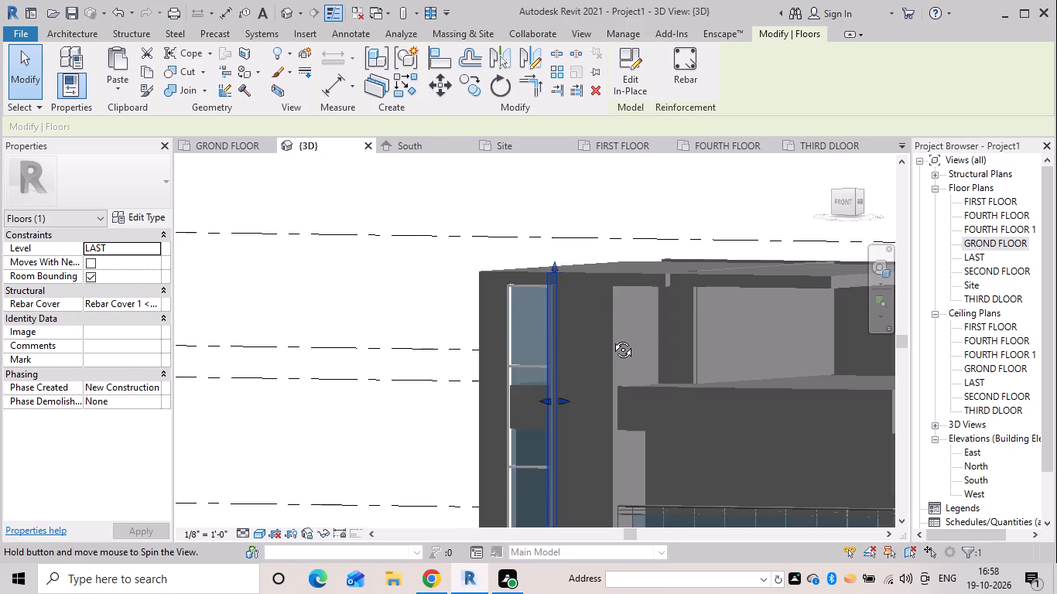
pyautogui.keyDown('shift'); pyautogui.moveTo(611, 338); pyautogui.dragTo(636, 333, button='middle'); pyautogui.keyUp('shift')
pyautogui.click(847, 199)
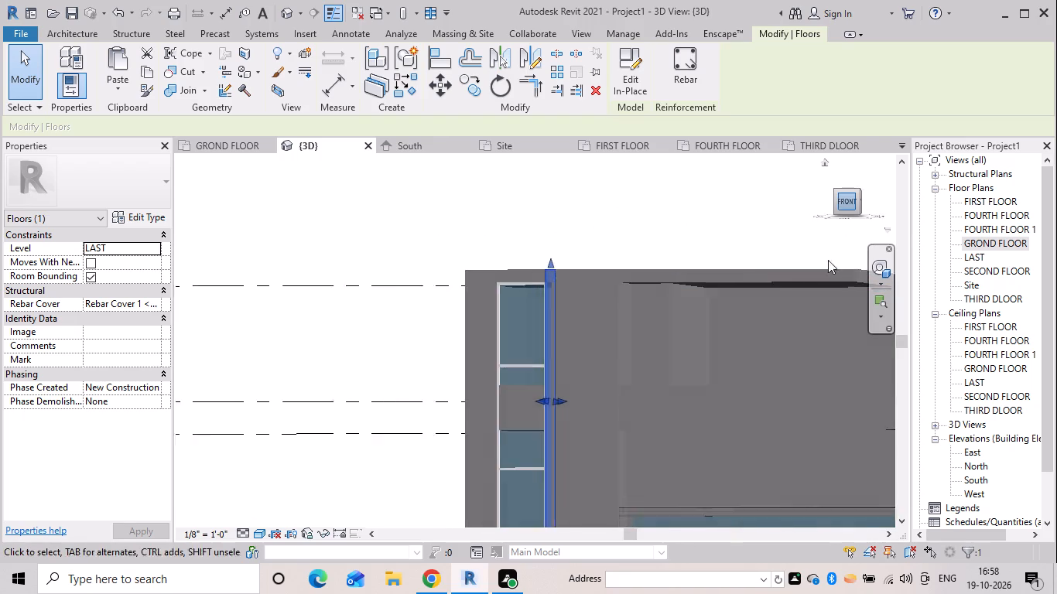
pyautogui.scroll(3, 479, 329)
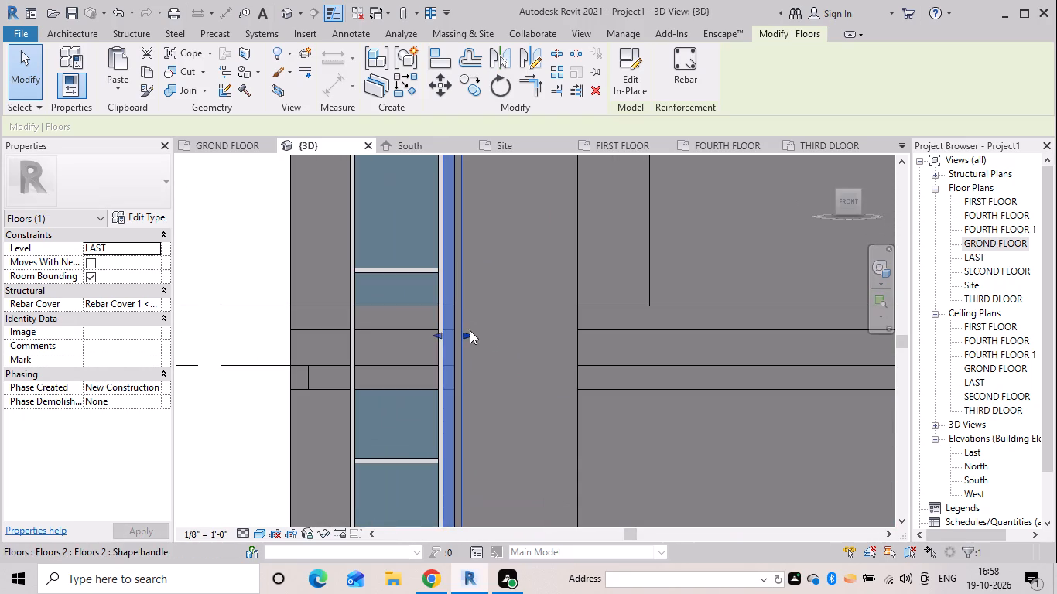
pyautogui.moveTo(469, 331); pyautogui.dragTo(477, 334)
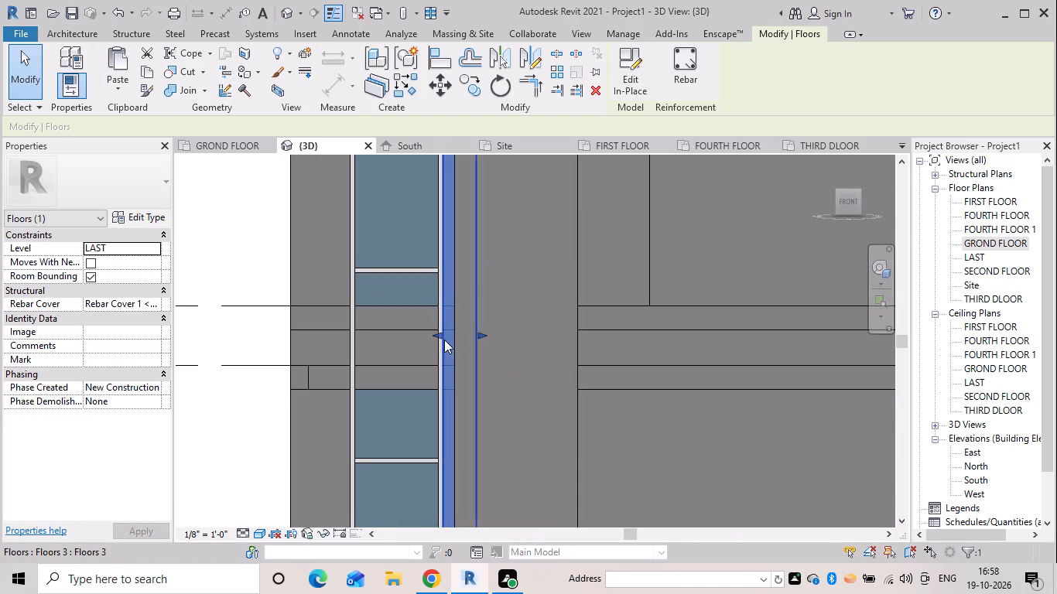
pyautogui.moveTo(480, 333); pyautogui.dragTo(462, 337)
# Pull the tall block's fin-side face back in line with the vertical fin's adjacent side face.
pyautogui.click(576, 291)
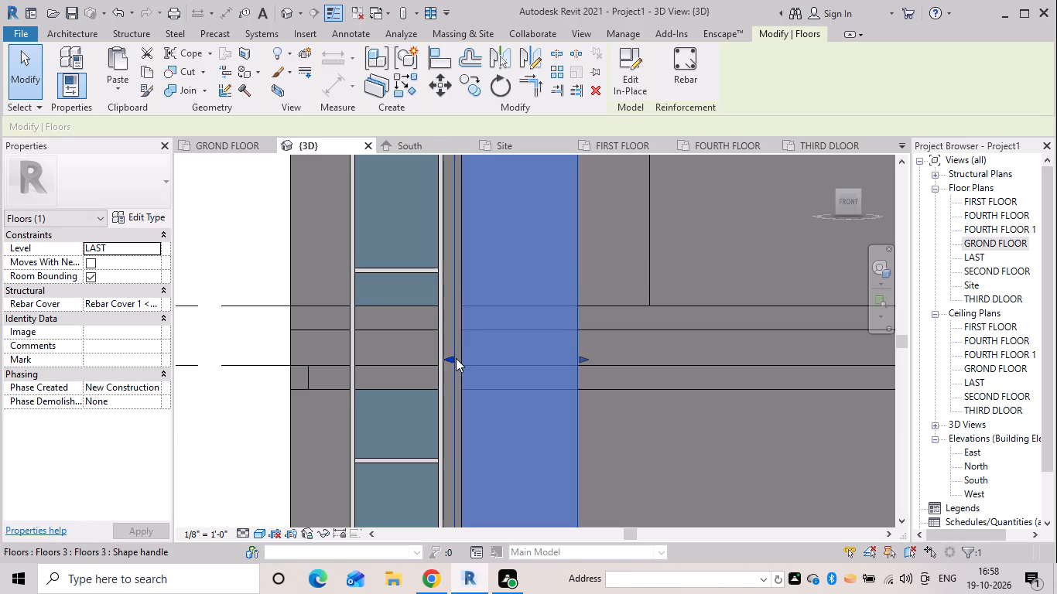
pyautogui.moveTo(450, 358); pyautogui.dragTo(466, 360)
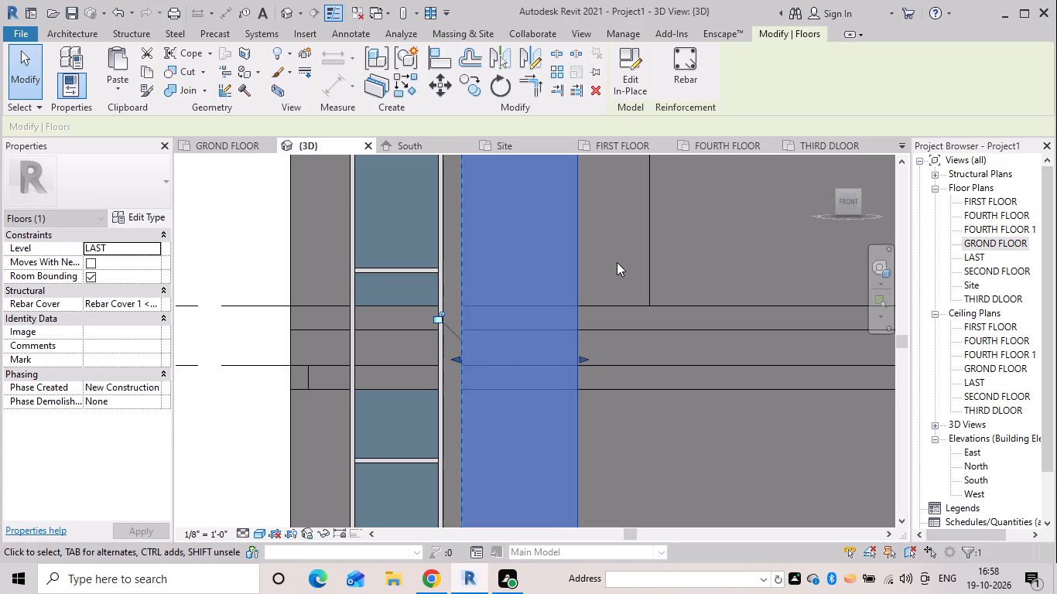
pyautogui.click(624, 261)
# In the right side view, pull the tall block's front face slightly back from the vertical fin's front face.
pyautogui.scroll(-6, 593, 301)
pyautogui.keyDown('shift'); pyautogui.moveTo(599, 280); pyautogui.dragTo(586, 289, button='middle'); pyautogui.keyUp('shift')
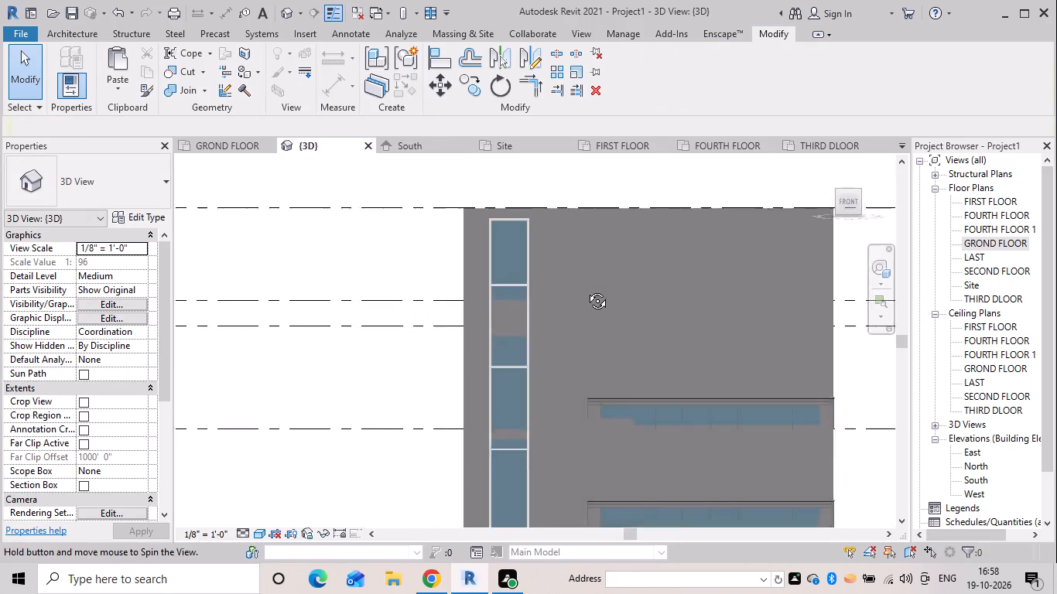
pyautogui.keyDown('shift'); pyautogui.moveTo(586, 289); pyautogui.dragTo(542, 333, button='middle'); pyautogui.keyUp('shift')
pyautogui.scroll(6, 559, 234)
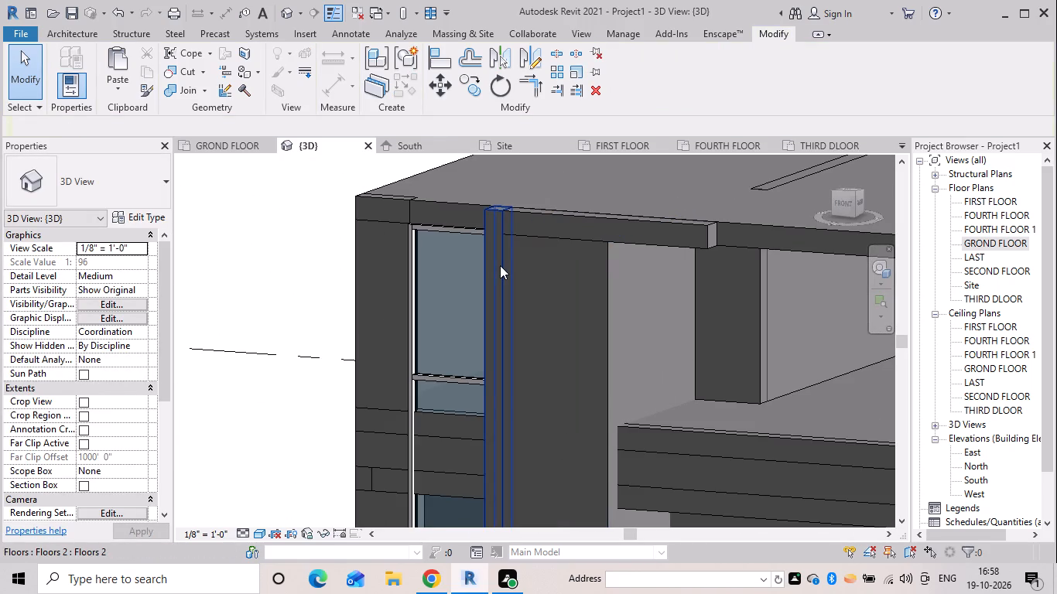
pyautogui.keyDown('shift'); pyautogui.moveTo(686, 336); pyautogui.dragTo(628, 326, button='middle'); pyautogui.keyUp('shift')
pyautogui.keyDown('shift'); pyautogui.moveTo(618, 365); pyautogui.dragTo(611, 355, button='middle'); pyautogui.keyUp('shift')
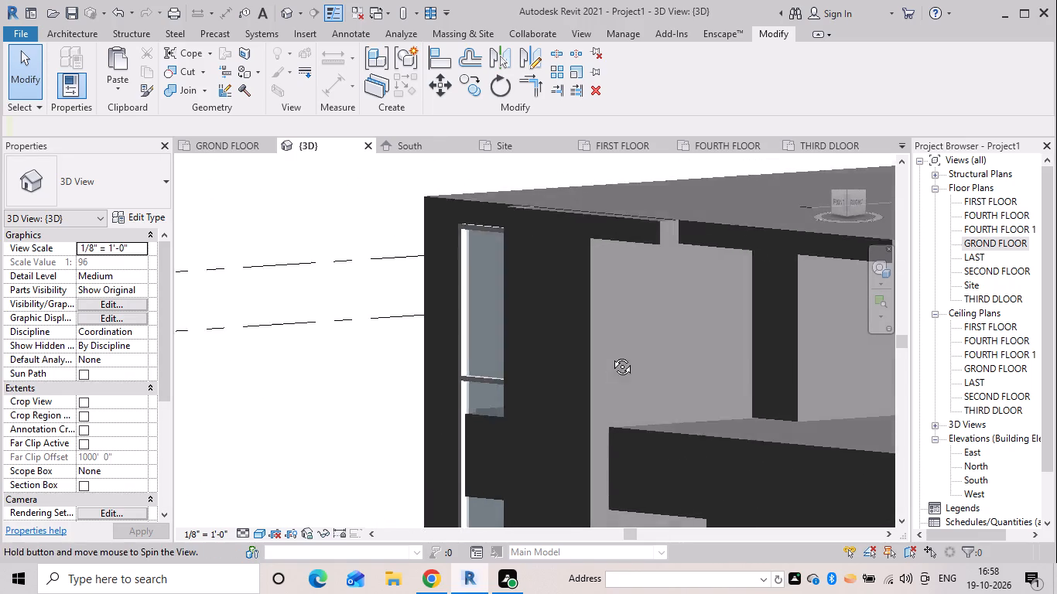
pyautogui.keyDown('shift'); pyautogui.moveTo(611, 355); pyautogui.dragTo(607, 351, button='middle'); pyautogui.keyUp('shift')
pyautogui.click(587, 387)
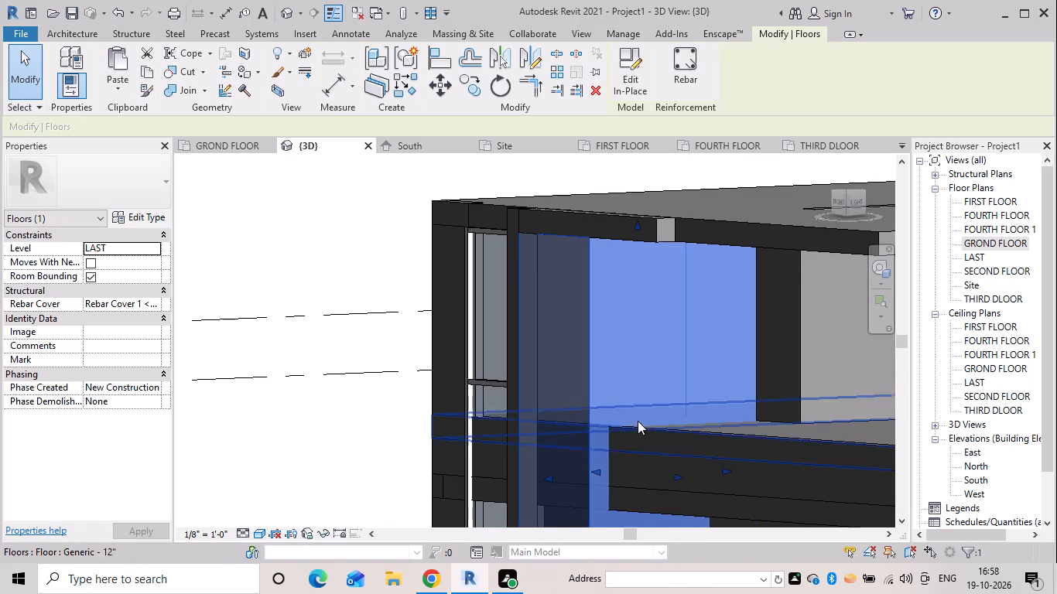
pyautogui.scroll(-5, 641, 411)
pyautogui.keyDown('shift'); pyautogui.moveTo(676, 390); pyautogui.dragTo(607, 381, button='middle'); pyautogui.keyUp('shift')
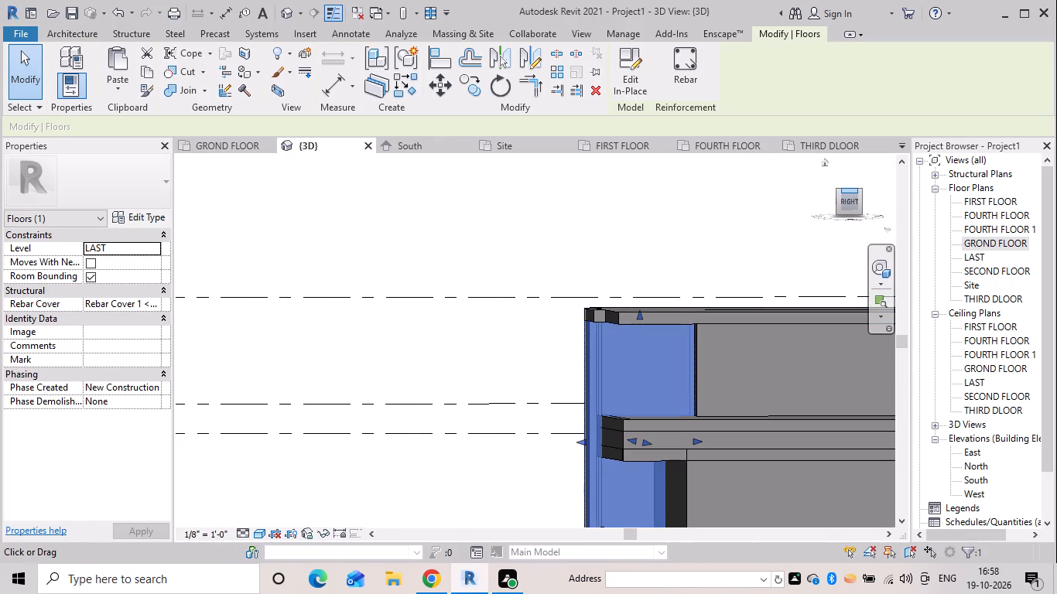
pyautogui.click(850, 200)
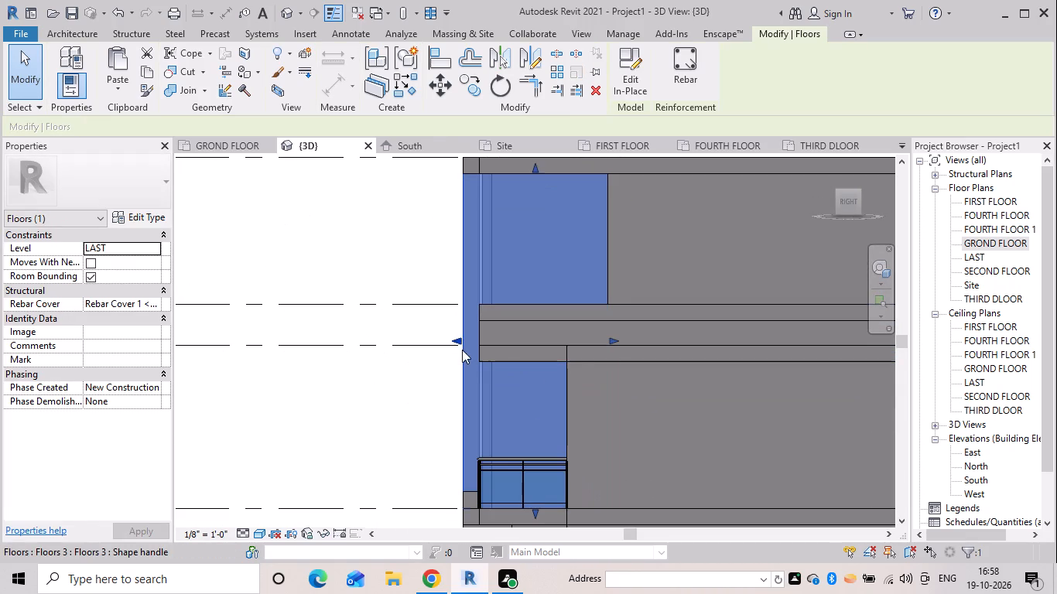
pyautogui.moveTo(459, 341); pyautogui.dragTo(460, 343)
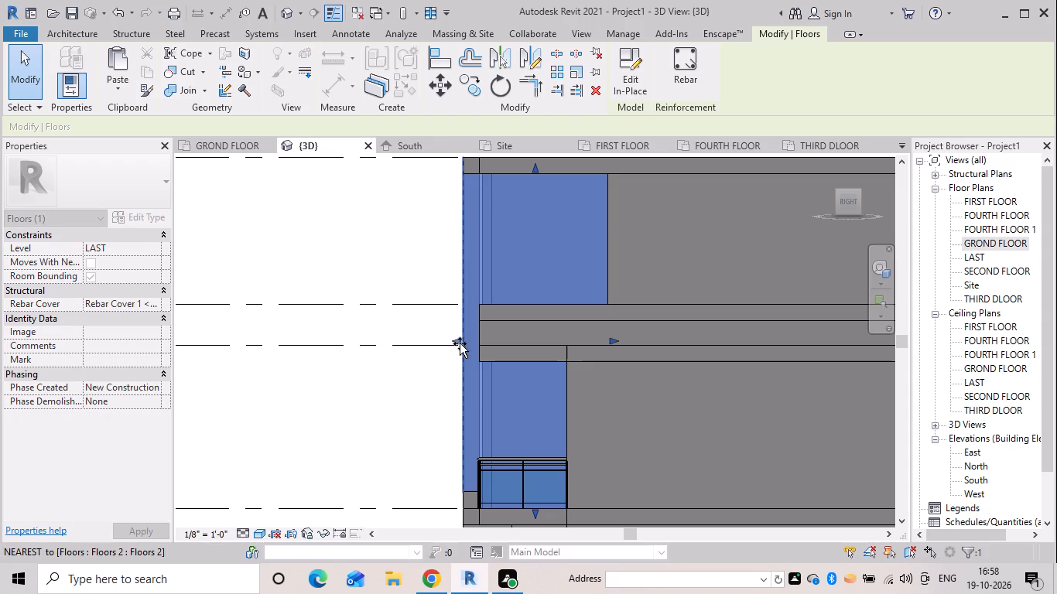
pyautogui.moveTo(460, 343); pyautogui.dragTo(473, 347)
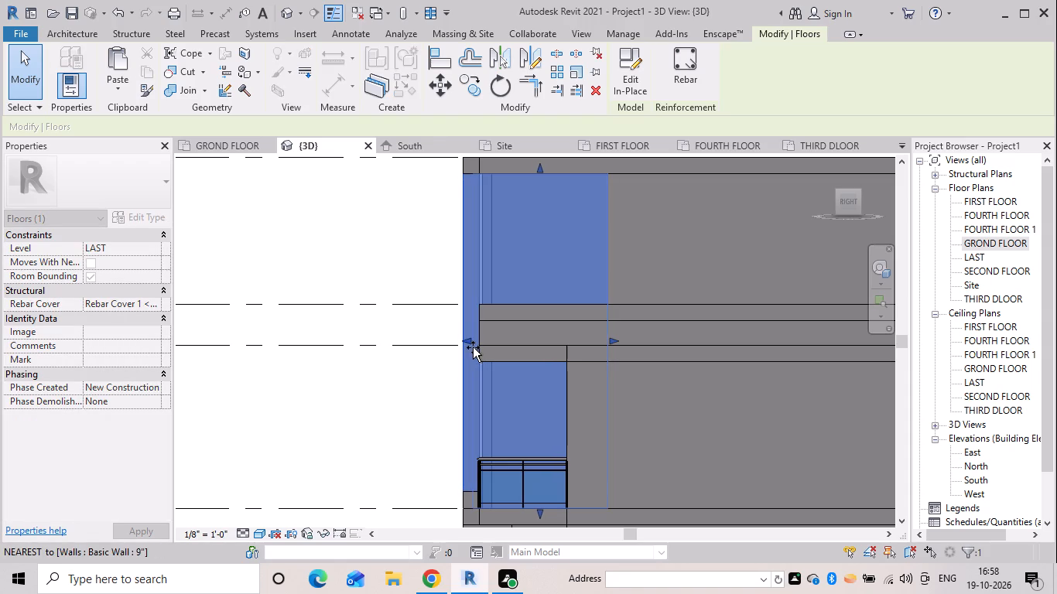
pyautogui.moveTo(473, 347); pyautogui.dragTo(471, 351)
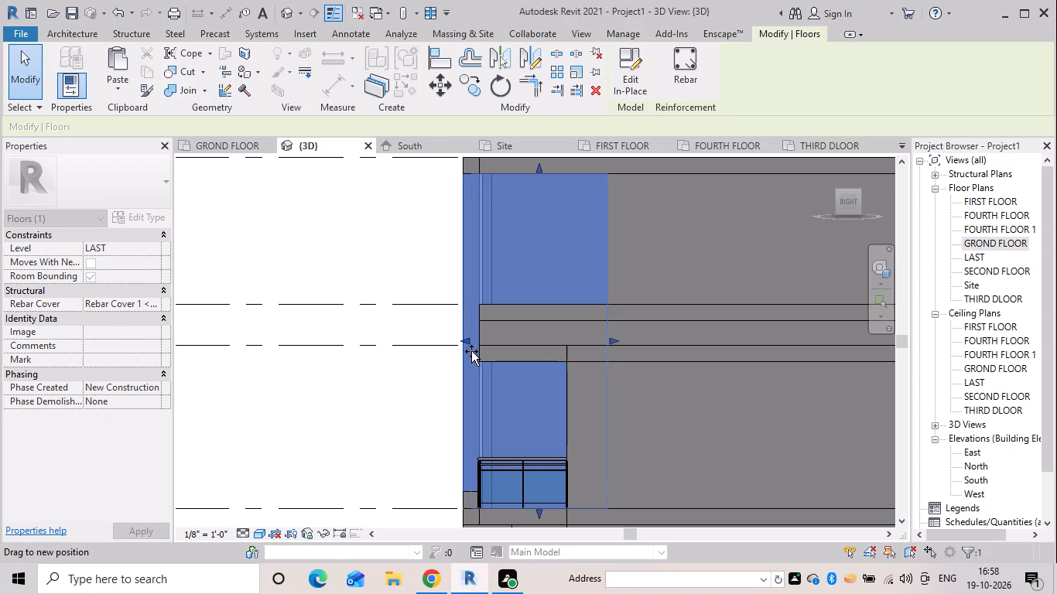
pyautogui.moveTo(471, 351); pyautogui.dragTo(470, 345)
pyautogui.moveTo(470, 345); pyautogui.dragTo(468, 344)
pyautogui.click(438, 286)
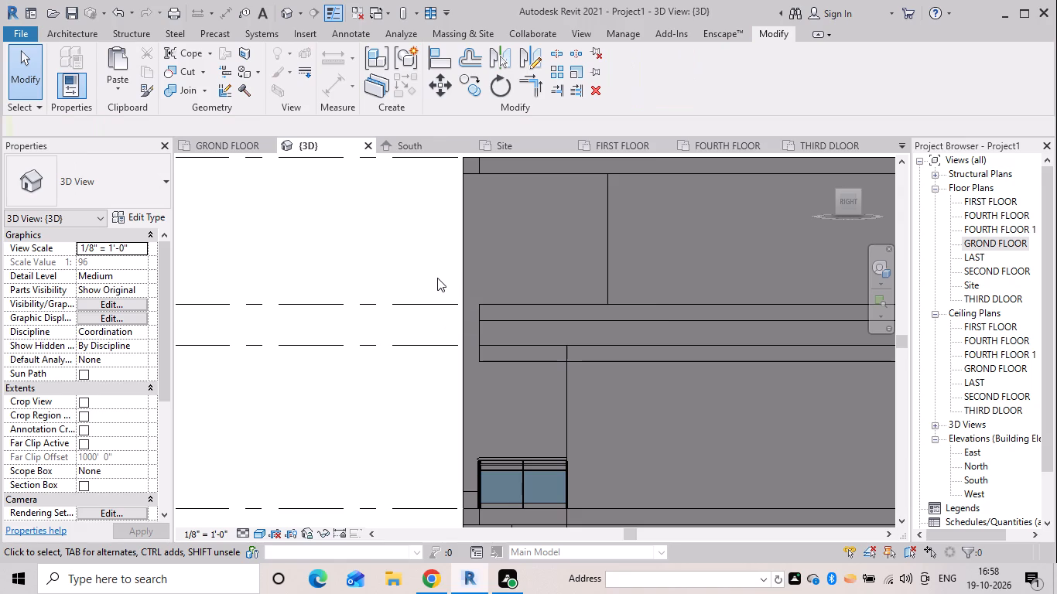
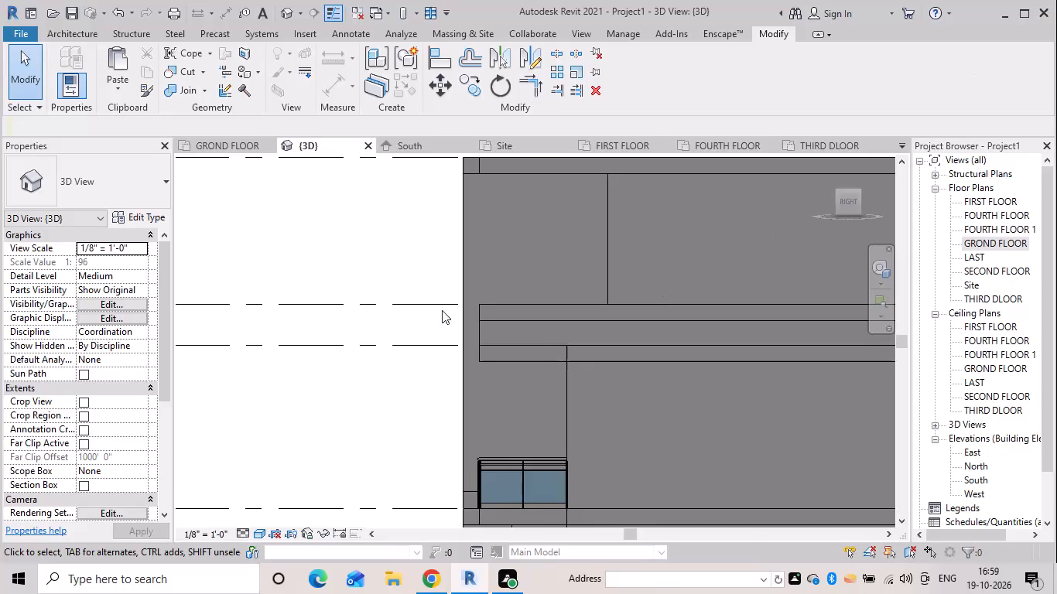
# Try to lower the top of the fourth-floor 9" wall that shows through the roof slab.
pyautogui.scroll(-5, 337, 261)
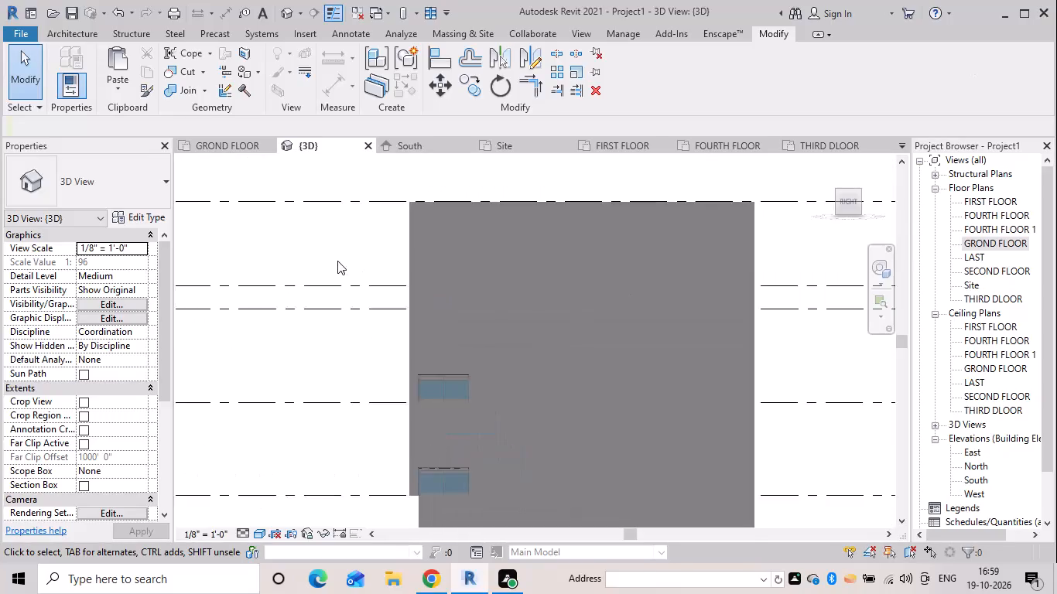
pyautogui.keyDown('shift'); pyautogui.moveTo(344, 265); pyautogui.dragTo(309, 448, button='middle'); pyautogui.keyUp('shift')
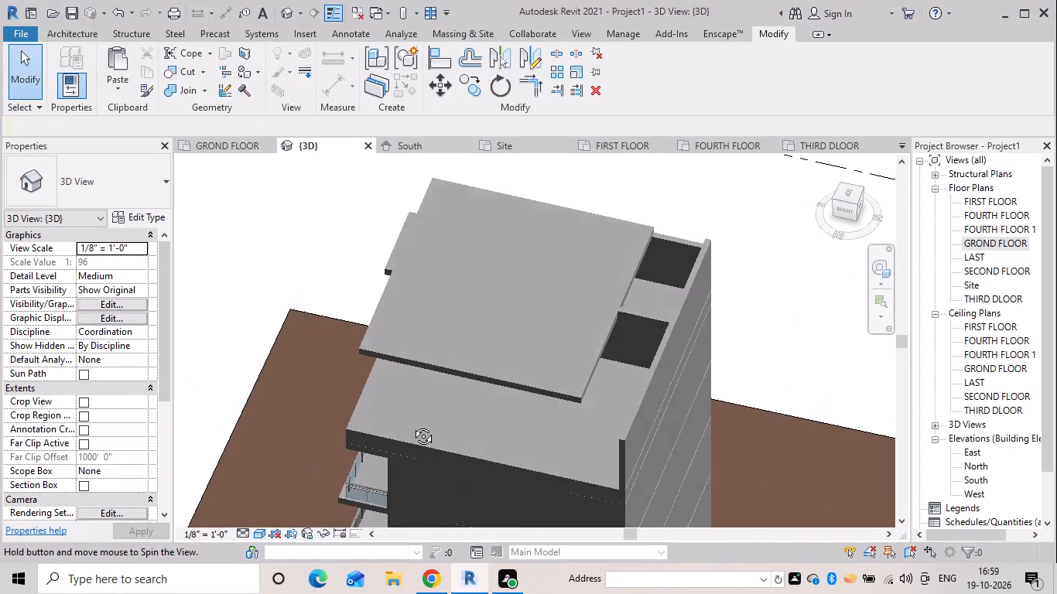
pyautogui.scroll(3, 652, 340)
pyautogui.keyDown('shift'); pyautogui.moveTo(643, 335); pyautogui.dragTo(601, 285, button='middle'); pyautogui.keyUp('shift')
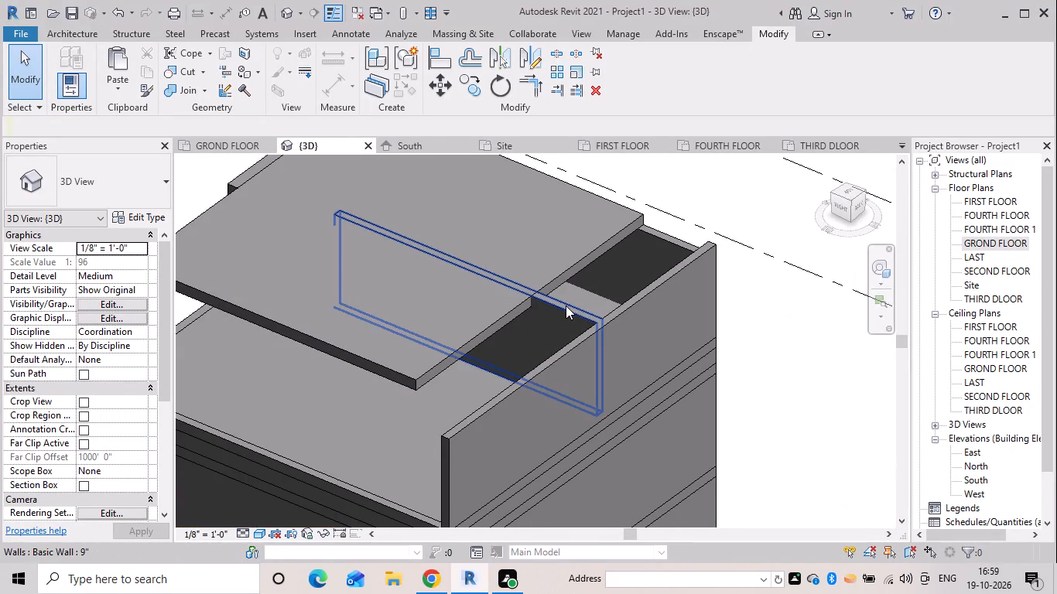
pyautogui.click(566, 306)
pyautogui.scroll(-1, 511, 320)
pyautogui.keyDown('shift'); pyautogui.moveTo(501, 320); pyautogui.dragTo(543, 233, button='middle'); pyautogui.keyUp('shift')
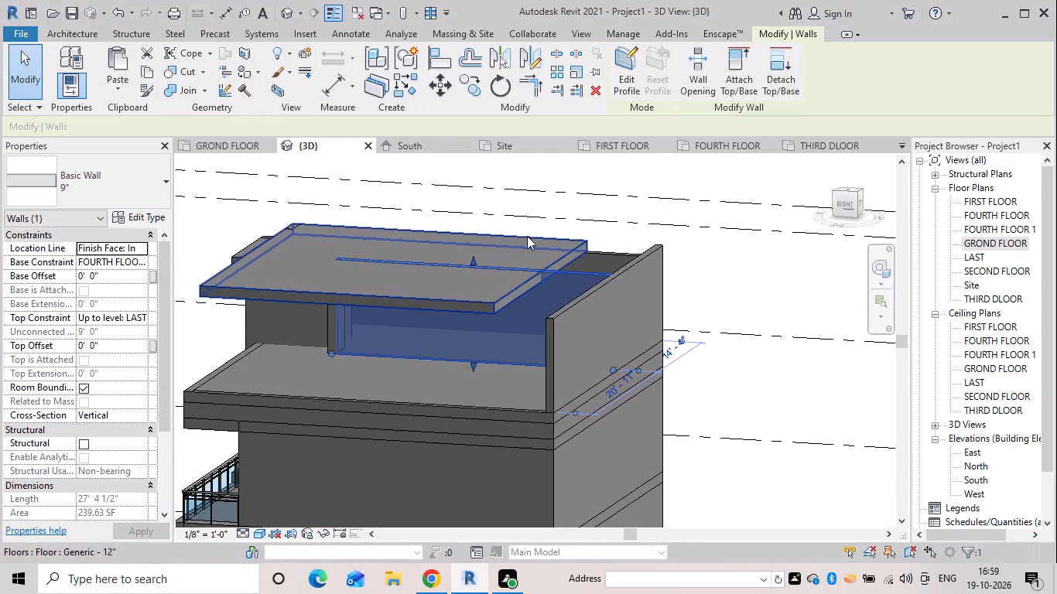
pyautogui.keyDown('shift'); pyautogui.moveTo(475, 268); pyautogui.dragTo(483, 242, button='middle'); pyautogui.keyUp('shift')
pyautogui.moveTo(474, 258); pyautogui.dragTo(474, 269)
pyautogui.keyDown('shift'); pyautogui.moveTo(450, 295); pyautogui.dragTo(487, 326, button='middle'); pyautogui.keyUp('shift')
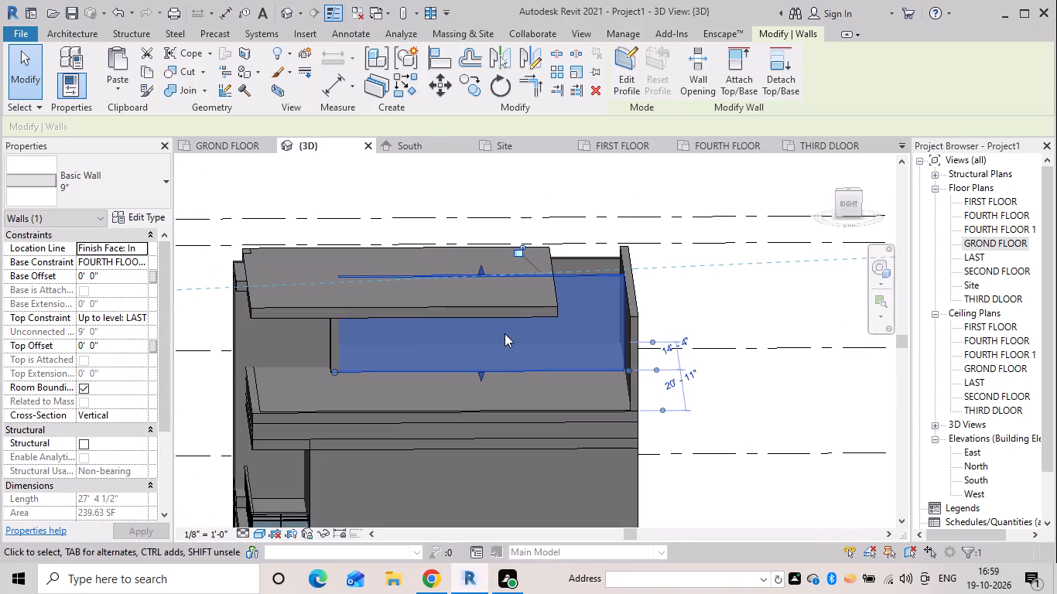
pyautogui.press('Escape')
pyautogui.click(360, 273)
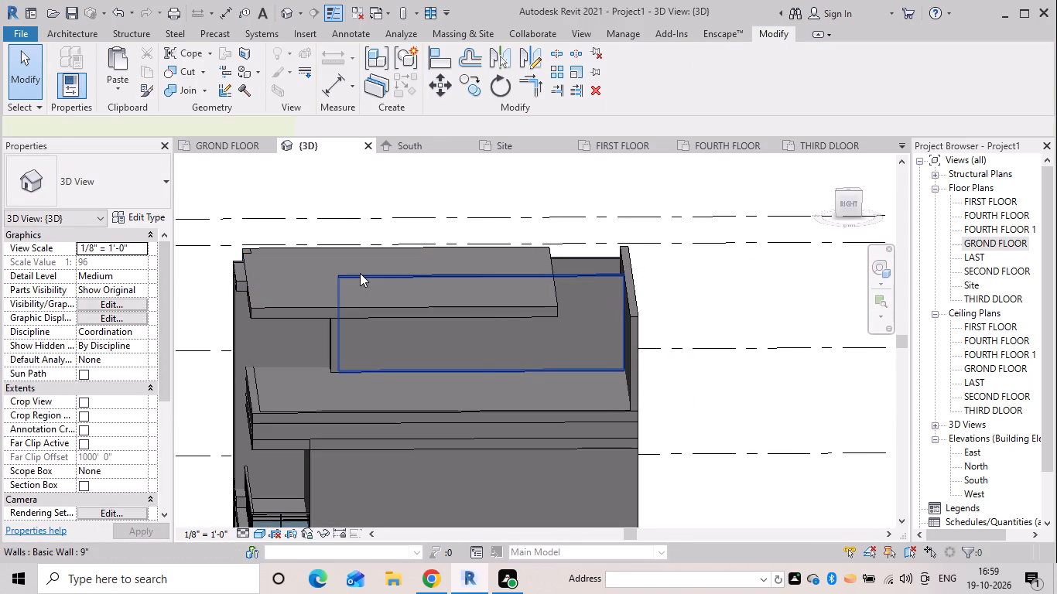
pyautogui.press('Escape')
# Examine the roof slab and the wall beneath it from the front façade and at an angle.
pyautogui.keyDown('shift'); pyautogui.moveTo(335, 298); pyautogui.dragTo(480, 292, button='middle'); pyautogui.keyUp('shift')
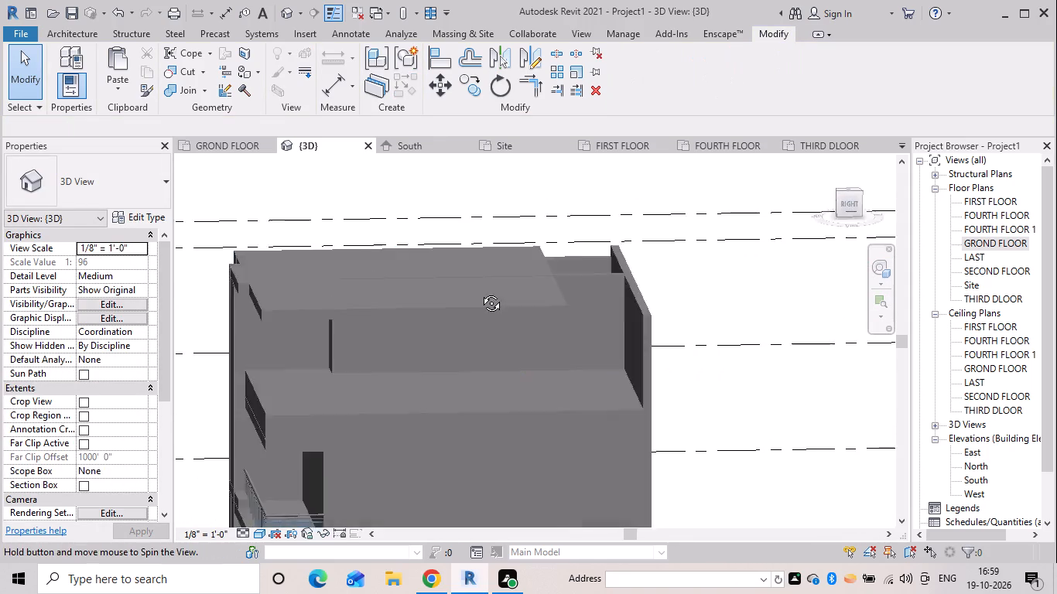
pyautogui.keyDown('shift'); pyautogui.moveTo(480, 292); pyautogui.dragTo(508, 285, button='middle'); pyautogui.keyUp('shift')
pyautogui.keyDown('shift'); pyautogui.moveTo(498, 355); pyautogui.dragTo(505, 326, button='middle'); pyautogui.keyUp('shift')
pyautogui.scroll(2, 464, 311)
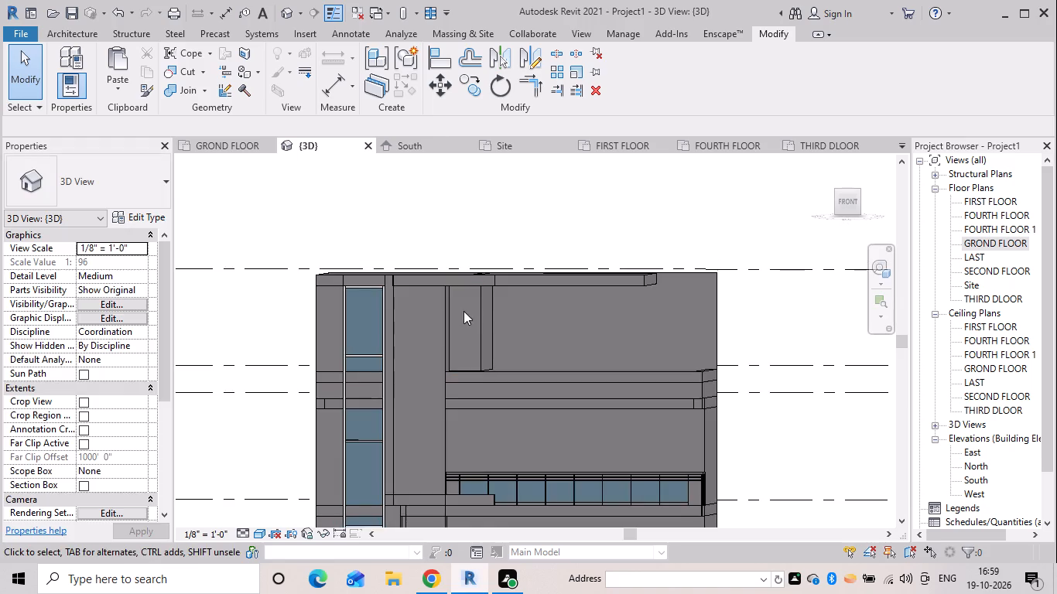
pyautogui.scroll(3, 464, 311)
pyautogui.scroll(-4, 549, 310)
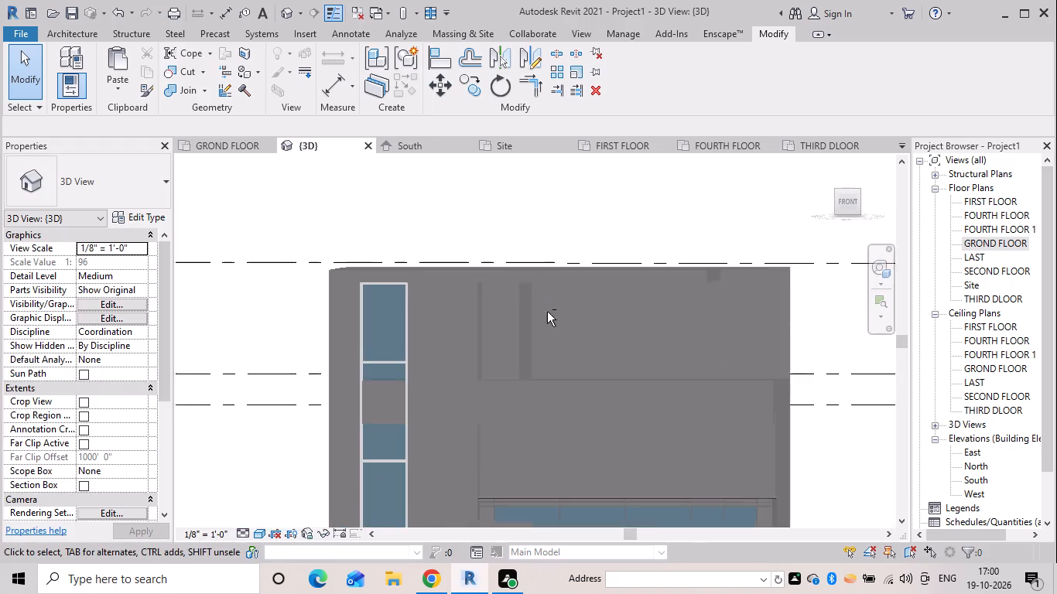
pyautogui.keyDown('shift'); pyautogui.moveTo(547, 312); pyautogui.dragTo(482, 342, button='middle'); pyautogui.keyUp('shift')
pyautogui.keyDown('shift'); pyautogui.scroll(1, 482, 342); pyautogui.keyUp('shift')
pyautogui.scroll(3, 412, 303)
pyautogui.press('Escape')
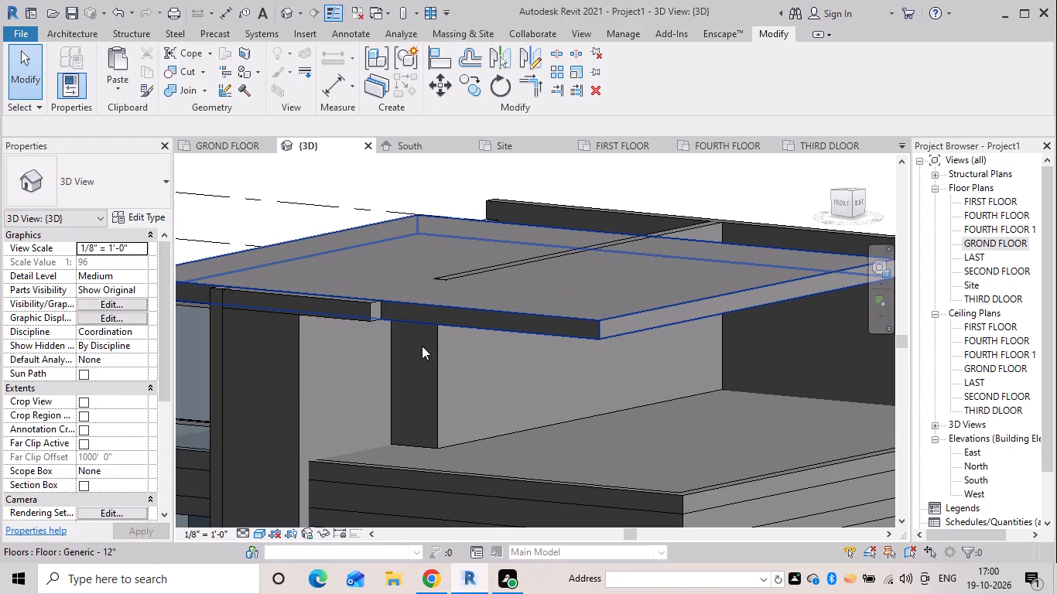
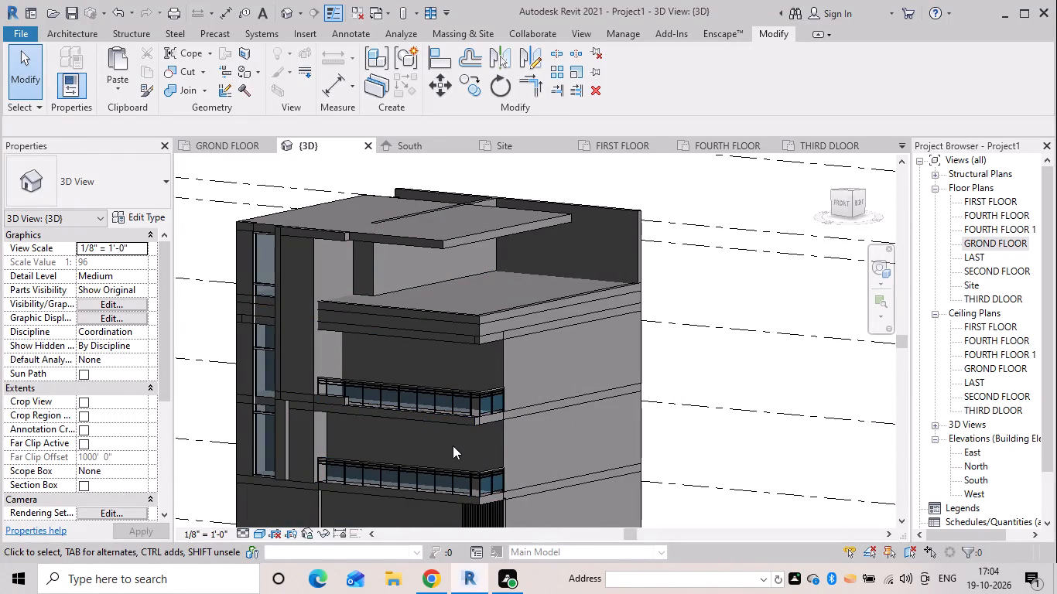
# Examine the third-floor façade band and the balcony slab edge beside it from the front and the side.
pyautogui.moveTo(491, 461); pyautogui.dragTo(480, 437, button='middle')
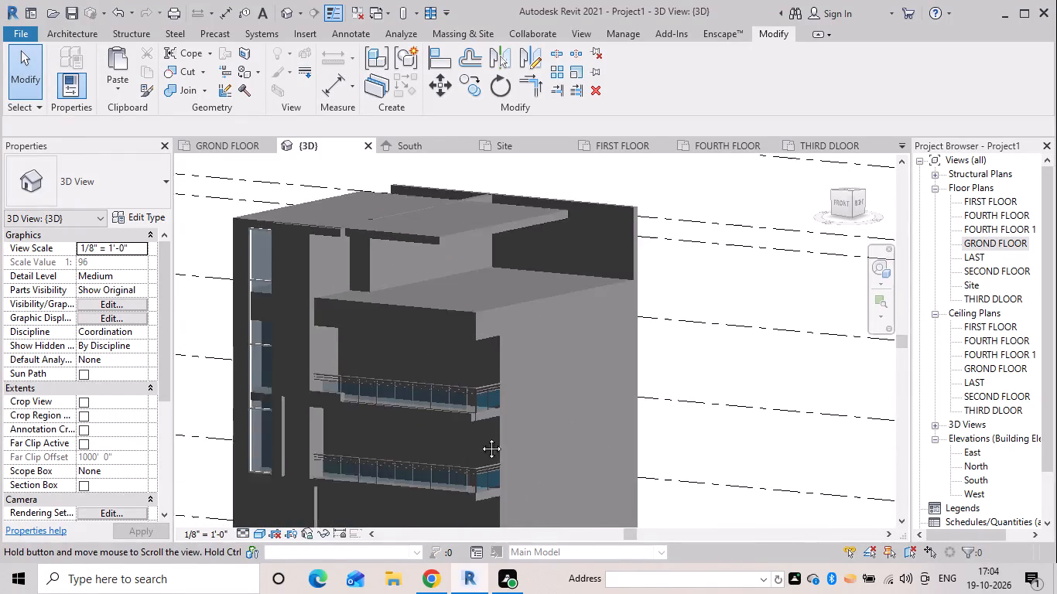
pyautogui.moveTo(480, 437); pyautogui.dragTo(460, 337, button='middle')
pyautogui.scroll(2, 443, 468)
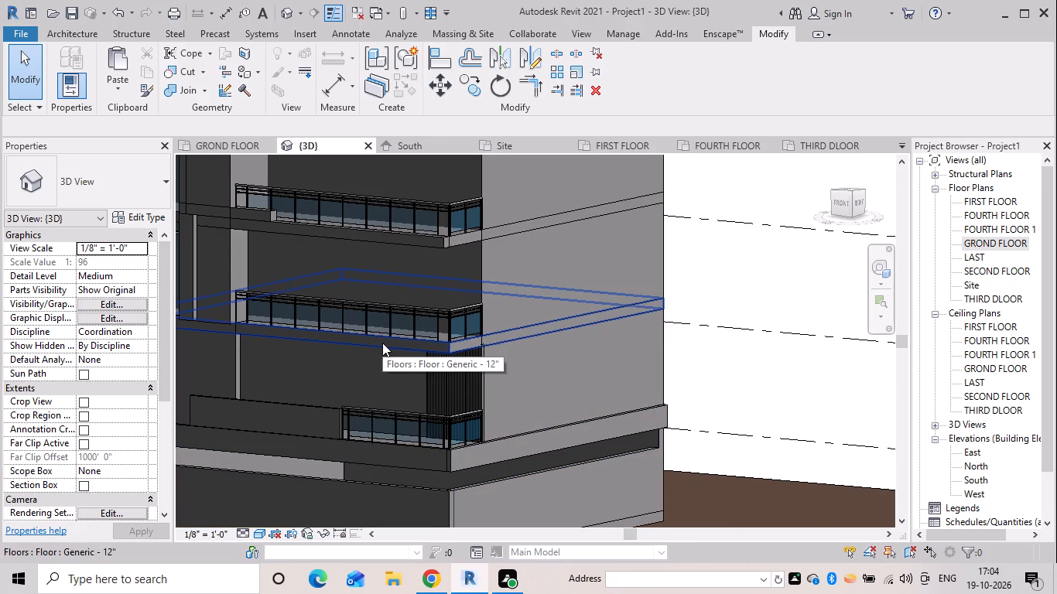
pyautogui.scroll(6, 440, 250)
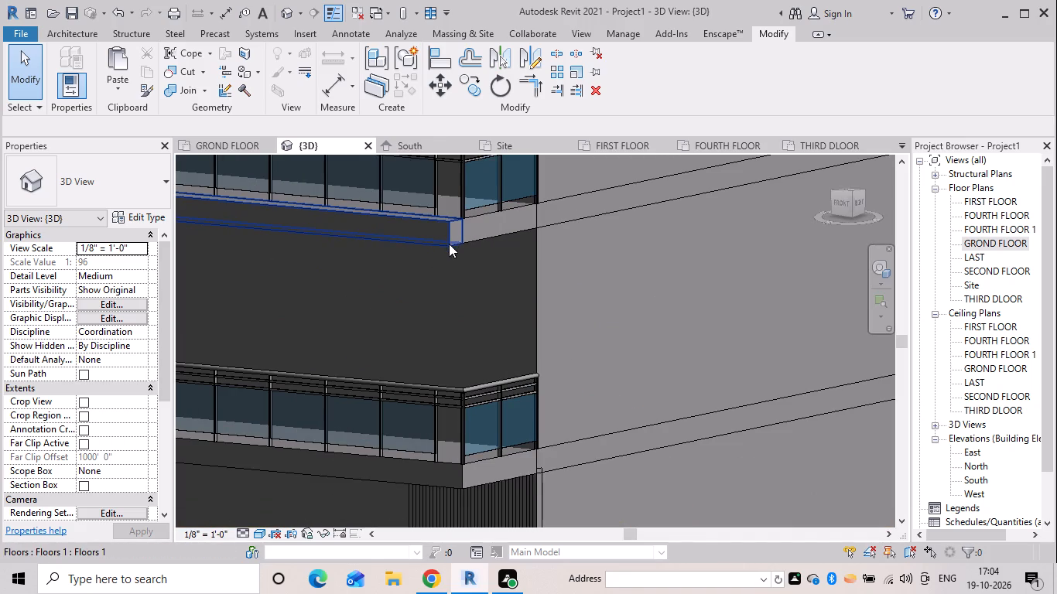
pyautogui.click(431, 241)
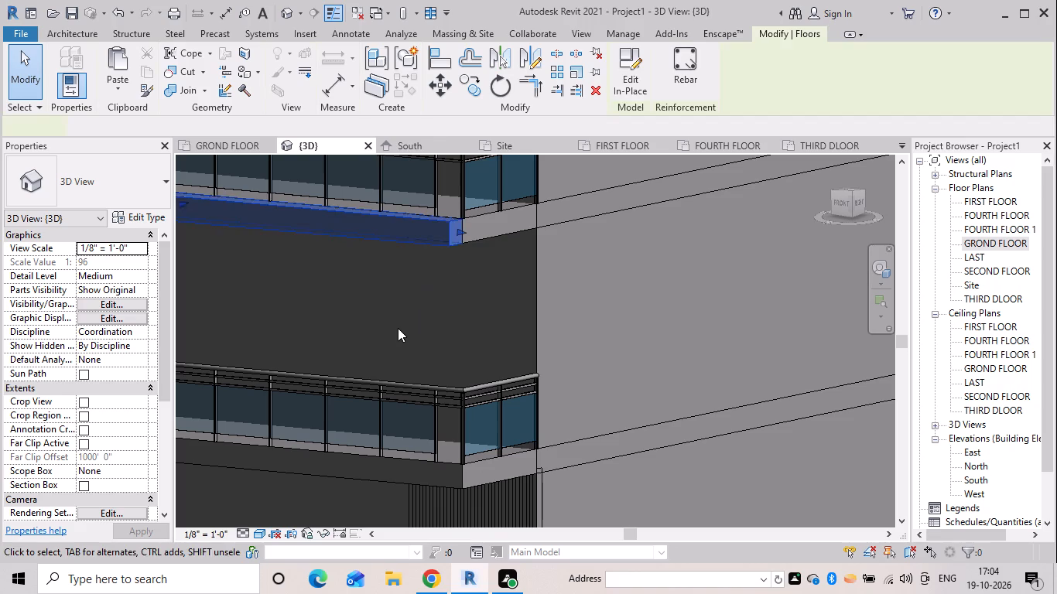
pyautogui.scroll(-5, 398, 327)
pyautogui.moveTo(398, 323); pyautogui.dragTo(494, 372, button='middle')
pyautogui.click(379, 301)
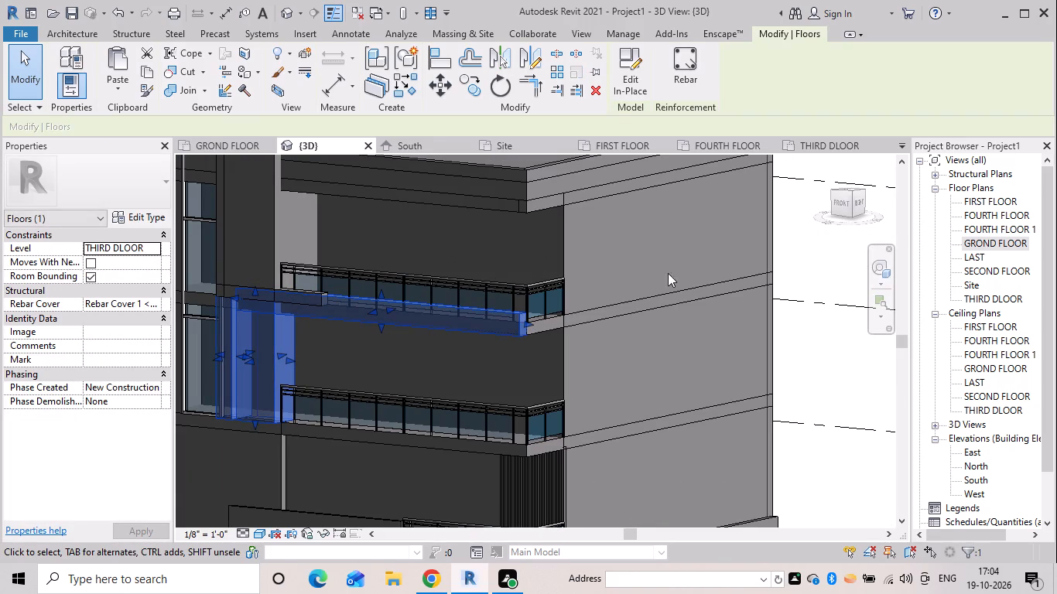
pyautogui.click(816, 249)
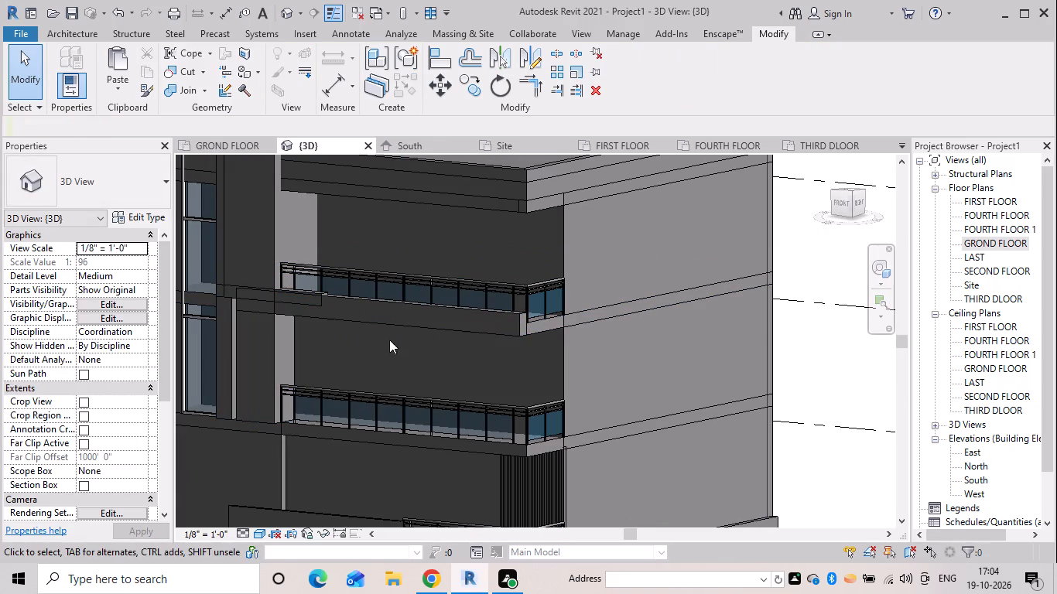
pyautogui.keyDown('shift'); pyautogui.moveTo(399, 338); pyautogui.dragTo(426, 327, button='middle'); pyautogui.keyUp('shift')
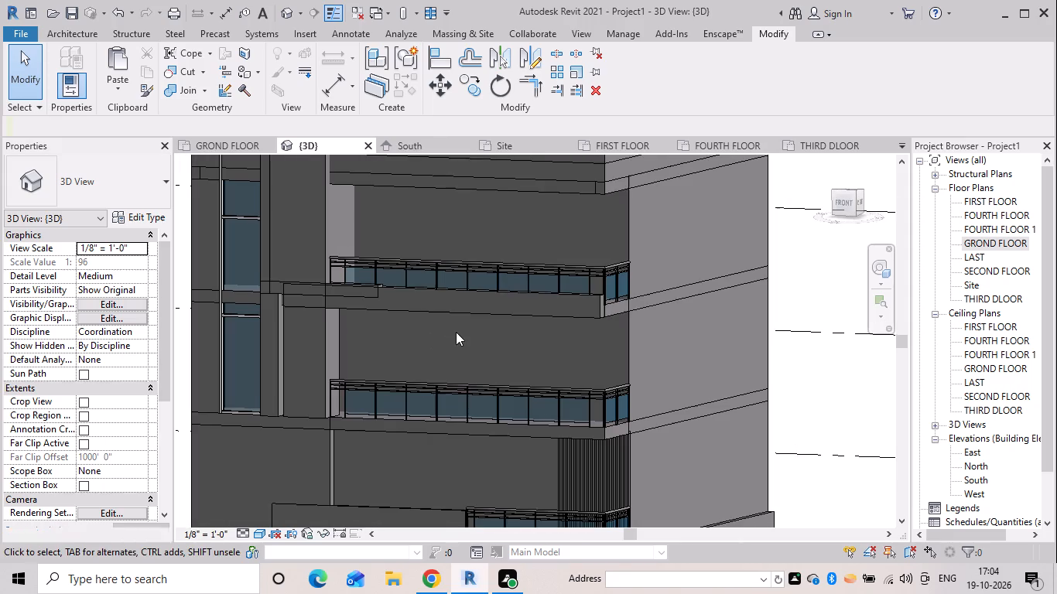
pyautogui.keyDown('shift'); pyautogui.moveTo(592, 340); pyautogui.dragTo(475, 342, button='middle'); pyautogui.keyUp('shift')
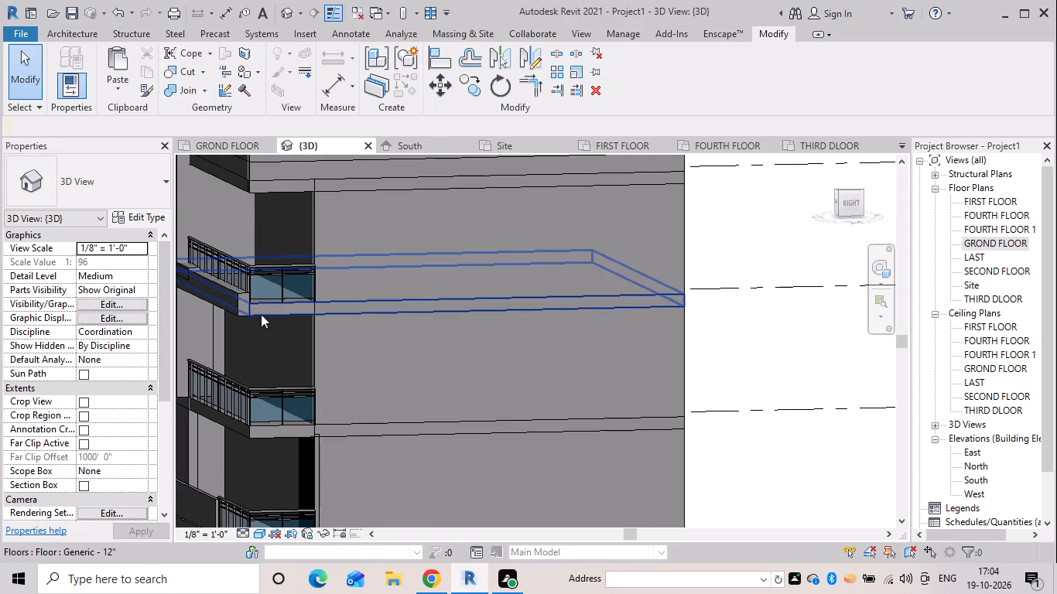
pyautogui.keyDown('shift'); pyautogui.moveTo(285, 326); pyautogui.dragTo(265, 321, button='middle'); pyautogui.keyUp('shift')
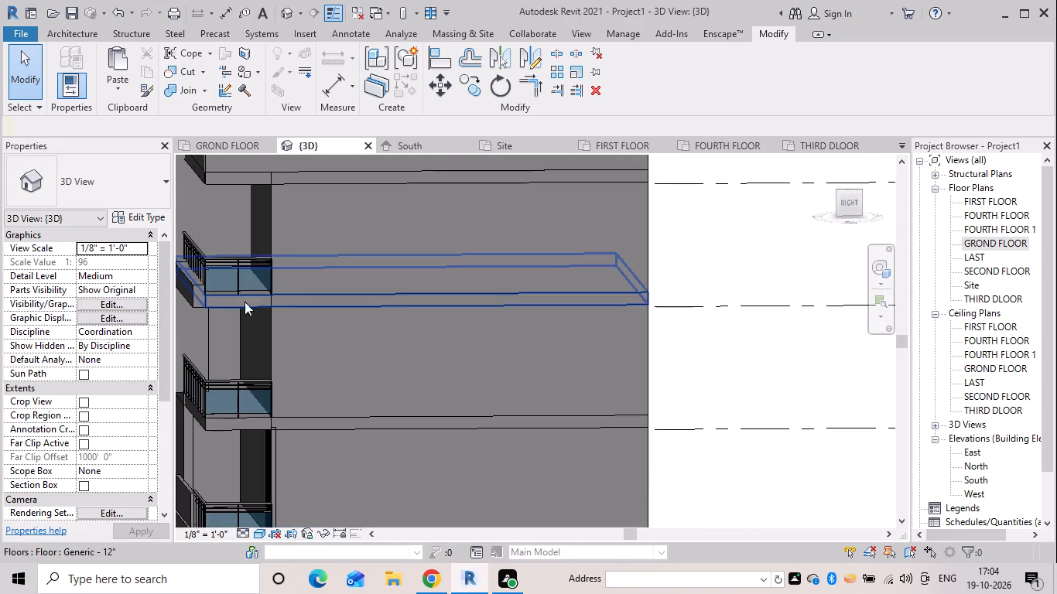
pyautogui.moveTo(380, 302); pyautogui.dragTo(543, 284, button='middle')
# Open the in-place floor model forming the third-floor façade band for in-place editing.
pyautogui.keyDown('shift'); pyautogui.scroll(1, 482, 316); pyautogui.keyUp('shift')
pyautogui.keyDown('shift'); pyautogui.moveTo(480, 313); pyautogui.dragTo(467, 295, button='middle'); pyautogui.keyUp('shift')
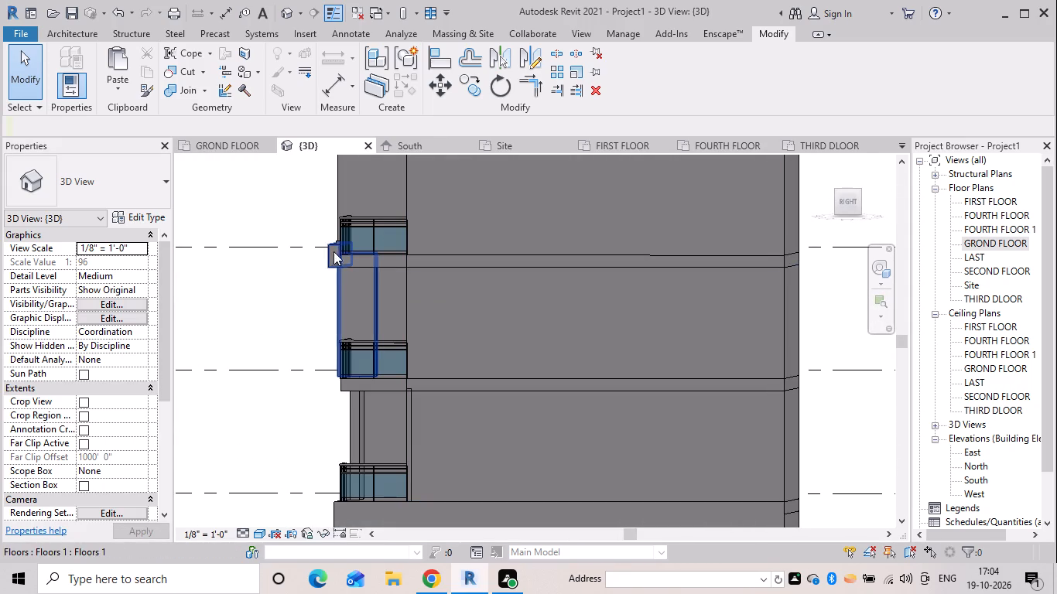
pyautogui.click(325, 250)
pyautogui.click(275, 197)
pyautogui.scroll(4, 327, 257)
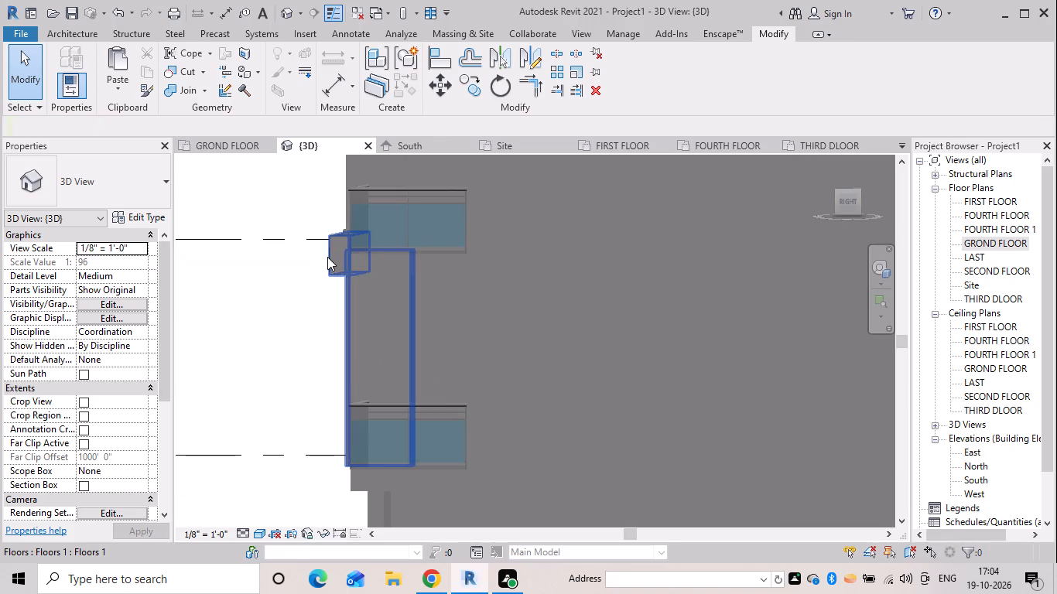
pyautogui.click(327, 257)
pyautogui.click(294, 166)
pyautogui.scroll(5, 343, 235)
pyautogui.click(330, 237)
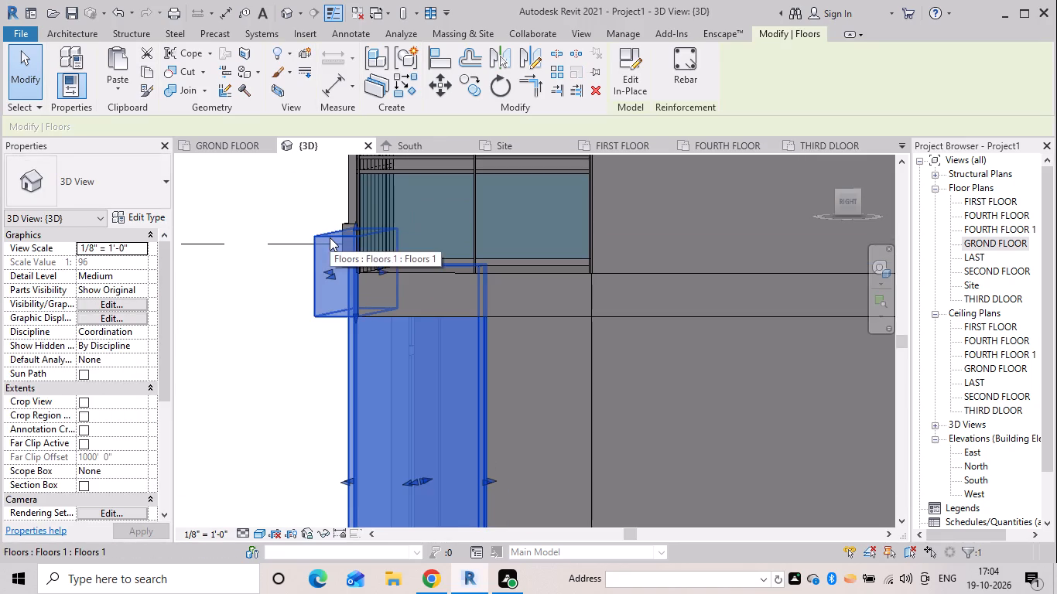
pyautogui.click(330, 237)
pyautogui.doubleClick(330, 237)
pyautogui.click(304, 195)
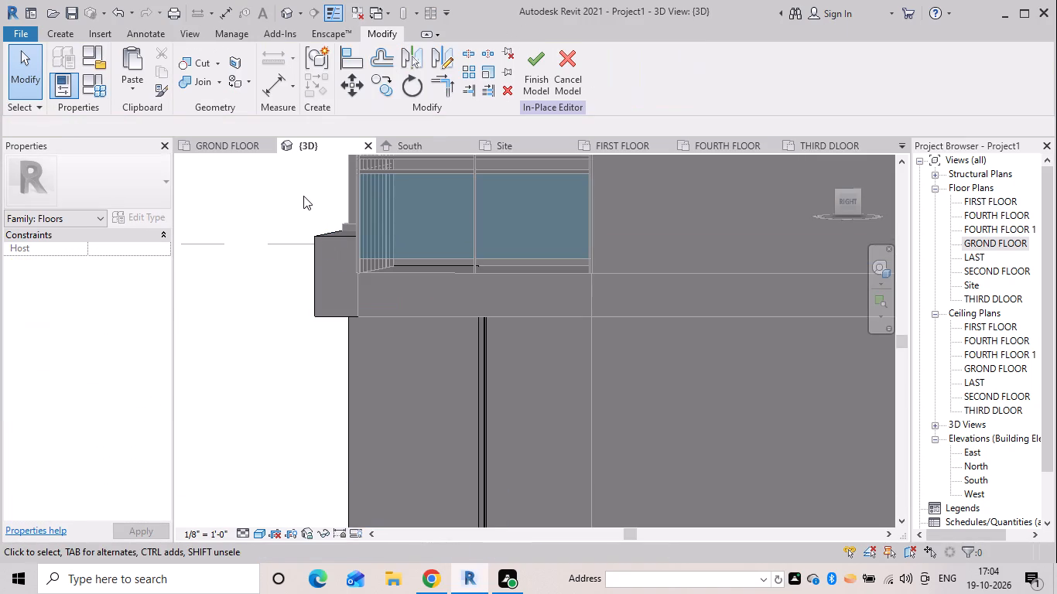
# Extrude a rectangle about 6' 4 1/2" by 1' 10" from the band's end face, 1' 0" deep, along the balcony side.
pyautogui.click(60, 38)
pyautogui.click(142, 80)
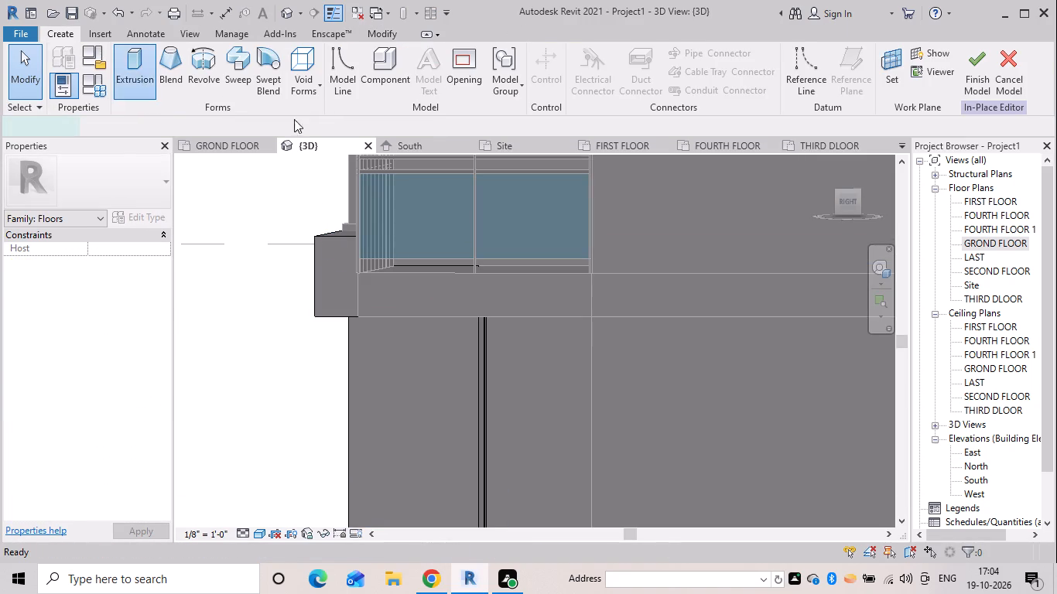
pyautogui.click(683, 99)
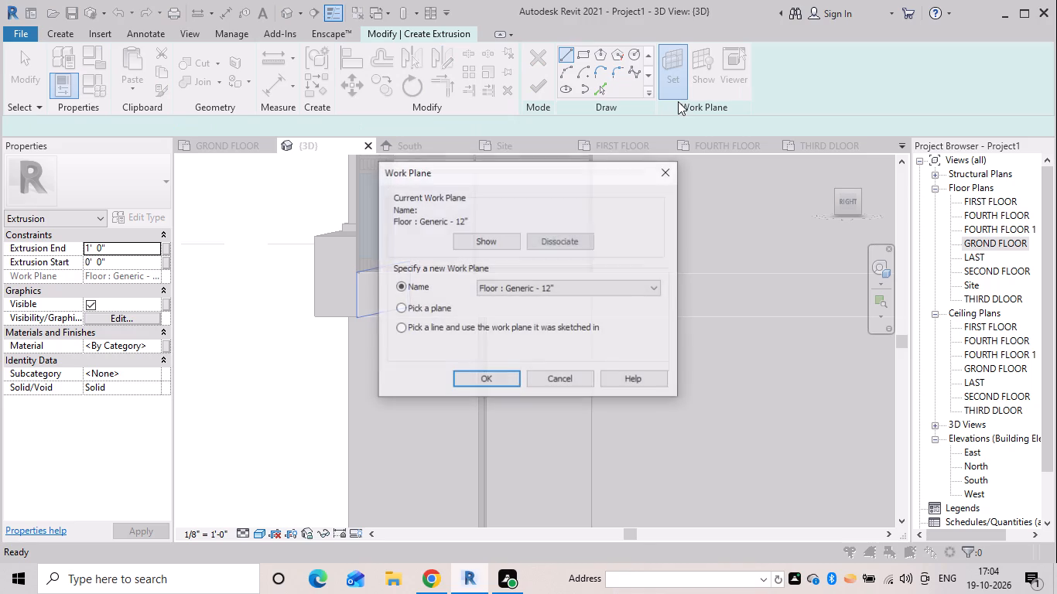
pyautogui.click(442, 306)
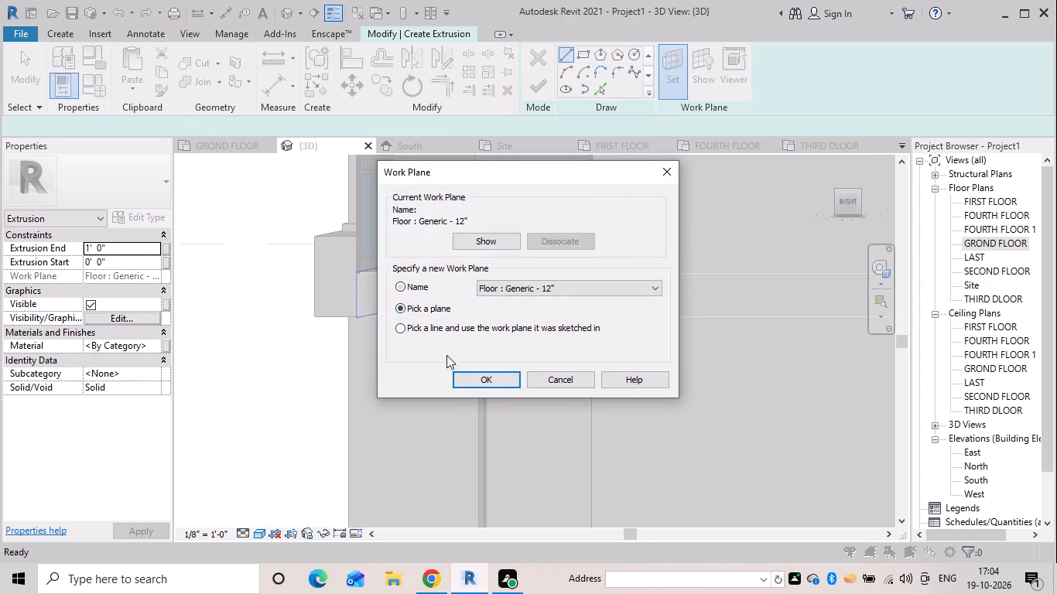
pyautogui.click(467, 384)
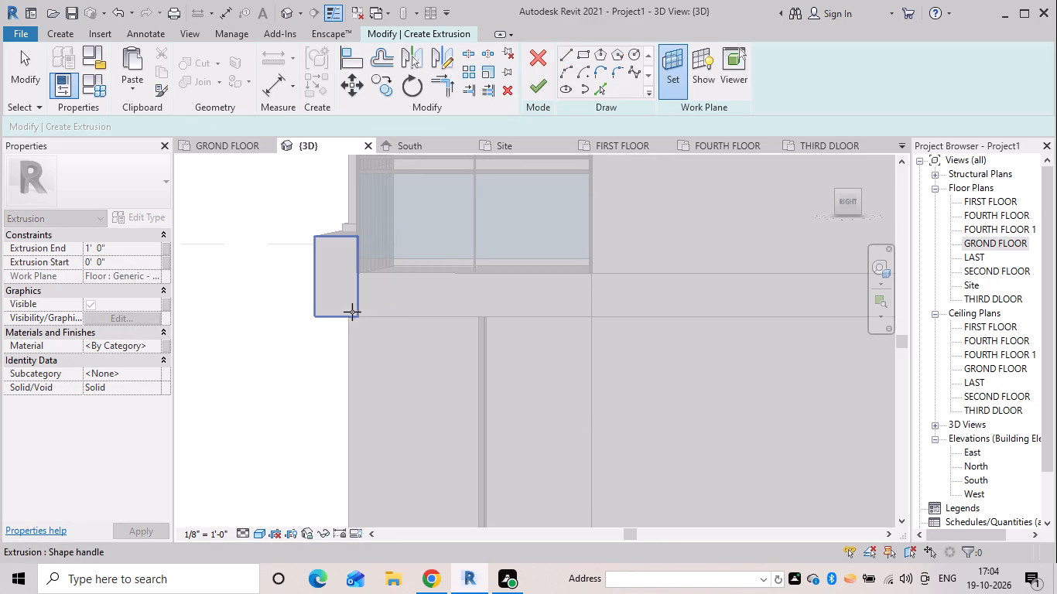
pyautogui.click(338, 314)
pyautogui.click(581, 57)
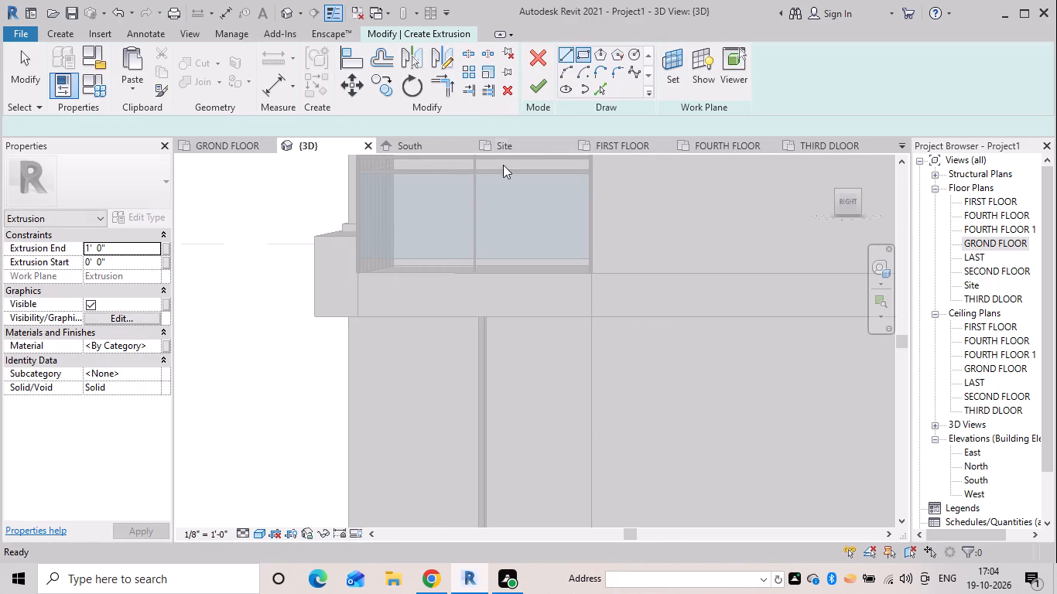
pyautogui.moveTo(314, 241); pyautogui.dragTo(325, 258)
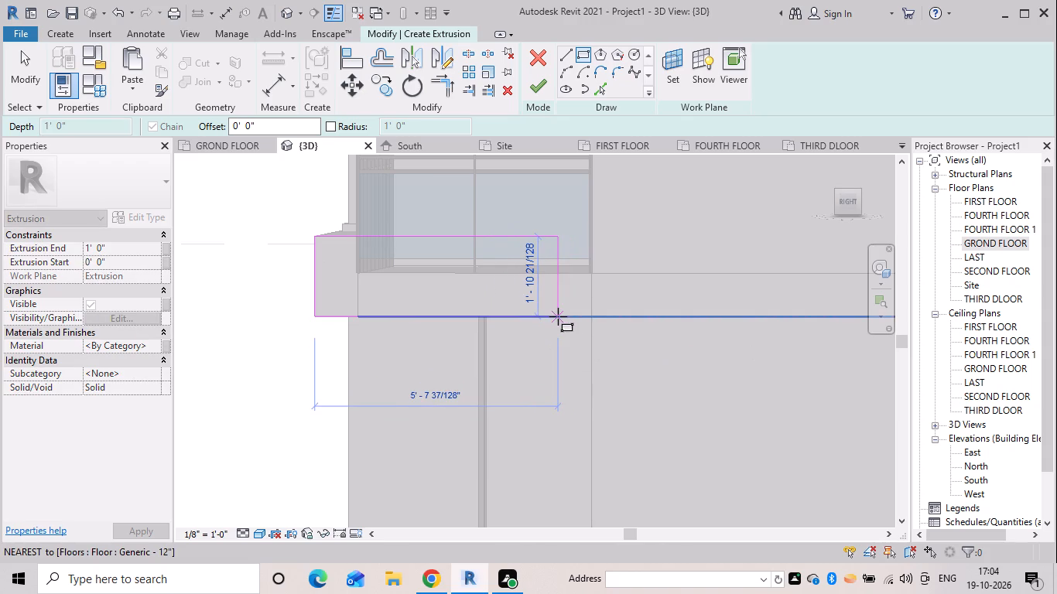
pyautogui.click(593, 317)
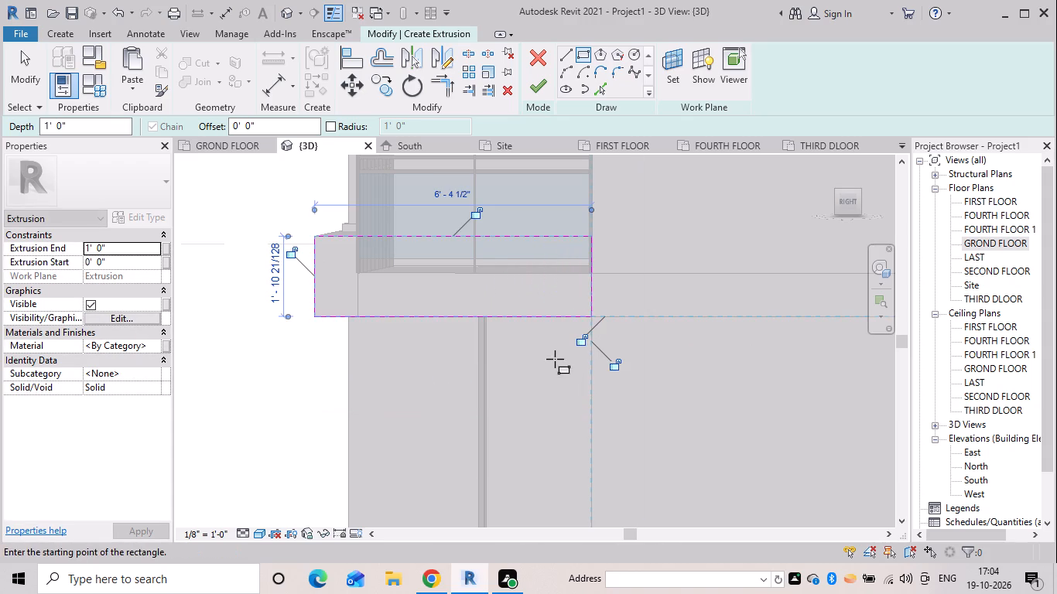
pyautogui.click(539, 89)
# Examine the new side extrusion and the long front band, including where the band meets the vertical fin.
pyautogui.scroll(-4, 460, 270)
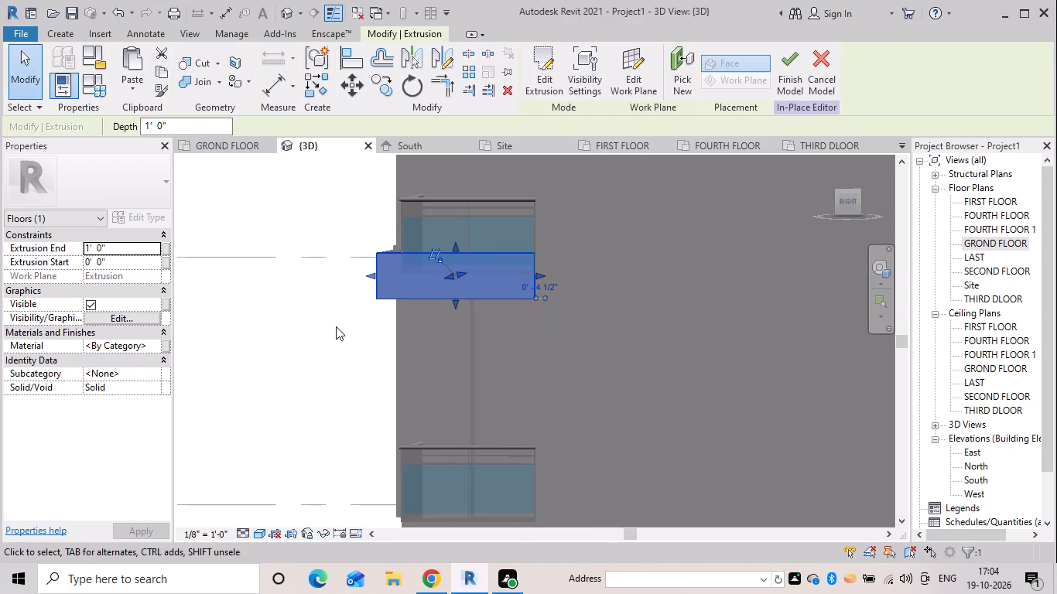
pyautogui.keyDown('shift'); pyautogui.moveTo(343, 330); pyautogui.dragTo(447, 364, button='middle'); pyautogui.keyUp('shift')
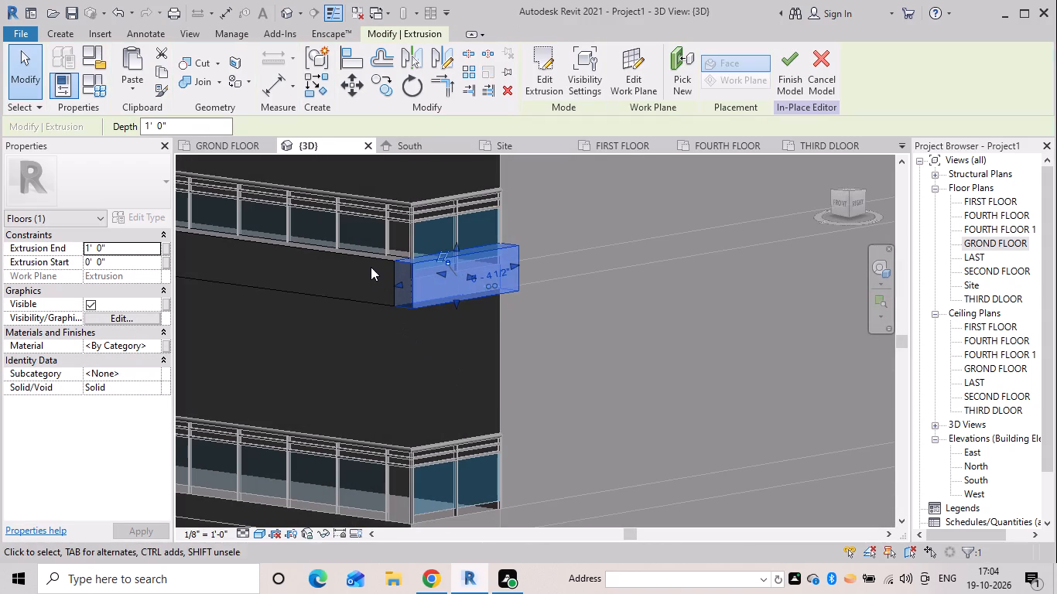
pyautogui.click(371, 260)
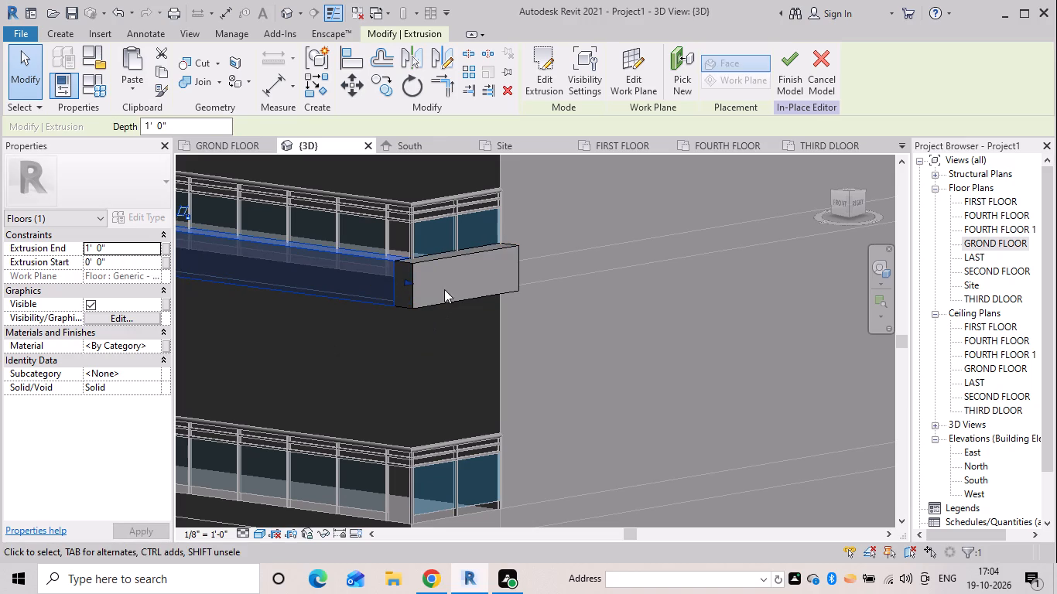
pyautogui.click(391, 350)
pyautogui.scroll(-4, 395, 352)
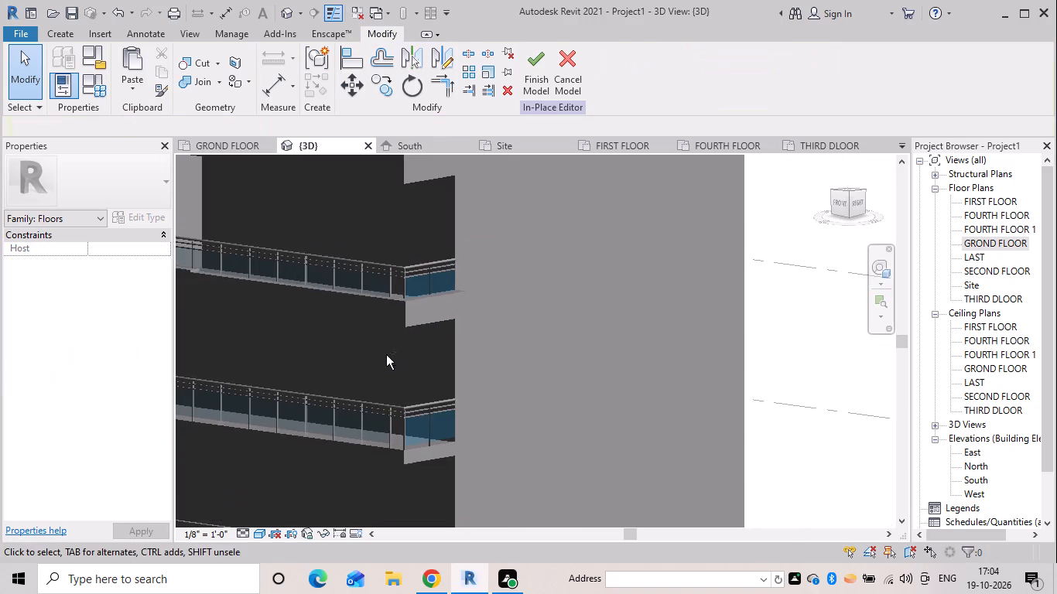
pyautogui.keyDown('shift'); pyautogui.moveTo(386, 355); pyautogui.dragTo(474, 360, button='middle'); pyautogui.keyUp('shift')
pyautogui.scroll(-6, 421, 365)
pyautogui.moveTo(404, 357); pyautogui.dragTo(453, 278, button='middle')
pyautogui.keyDown('shift'); pyautogui.moveTo(491, 312); pyautogui.dragTo(473, 300, button='middle'); pyautogui.keyUp('shift')
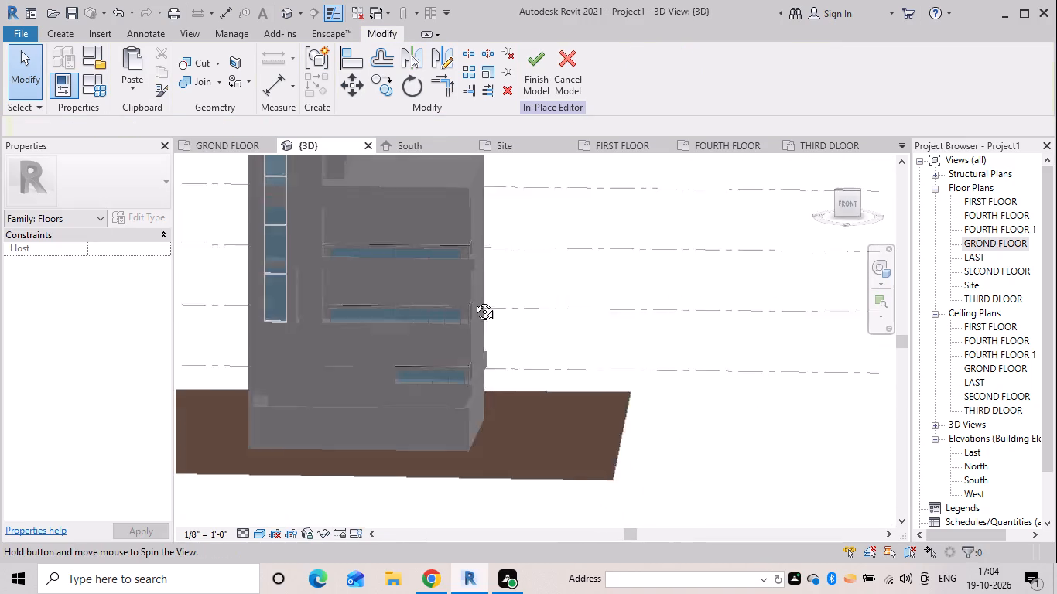
pyautogui.keyDown('shift'); pyautogui.moveTo(473, 300); pyautogui.dragTo(457, 292, button='middle'); pyautogui.keyUp('shift')
pyautogui.scroll(5, 453, 283)
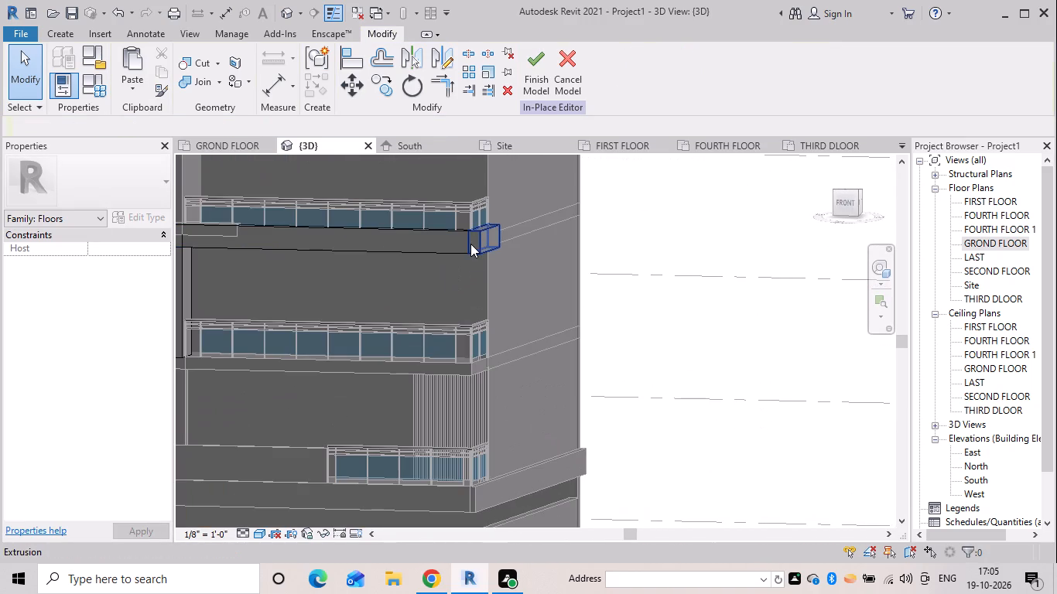
pyautogui.scroll(8, 470, 244)
pyautogui.scroll(-6, 497, 295)
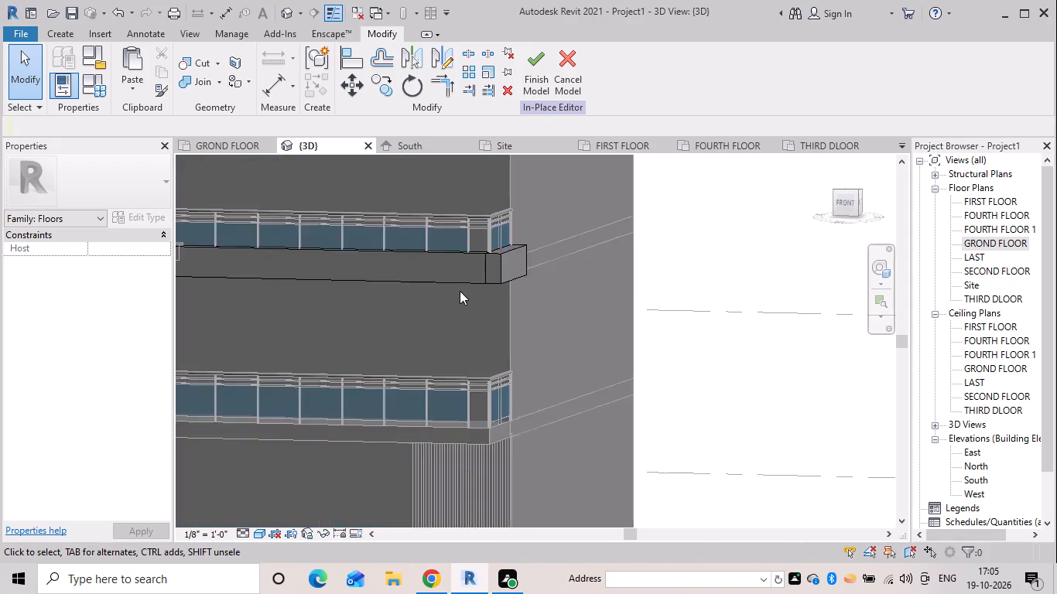
pyautogui.scroll(-4, 460, 291)
pyautogui.scroll(-1, 347, 295)
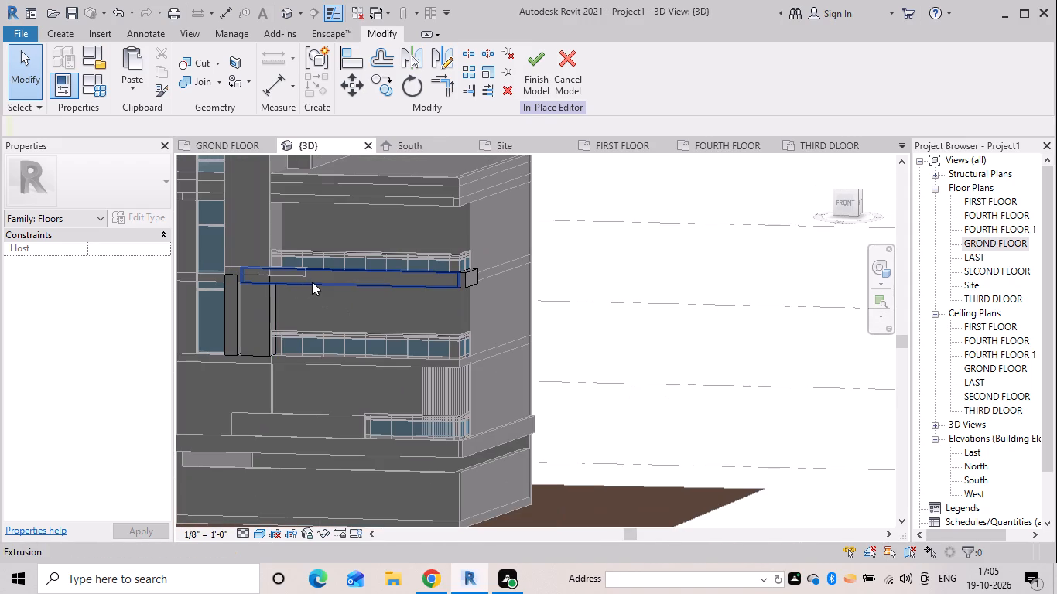
pyautogui.keyDown('shift'); pyautogui.moveTo(351, 302); pyautogui.dragTo(393, 327, button='middle'); pyautogui.keyUp('shift')
pyautogui.scroll(5, 281, 299)
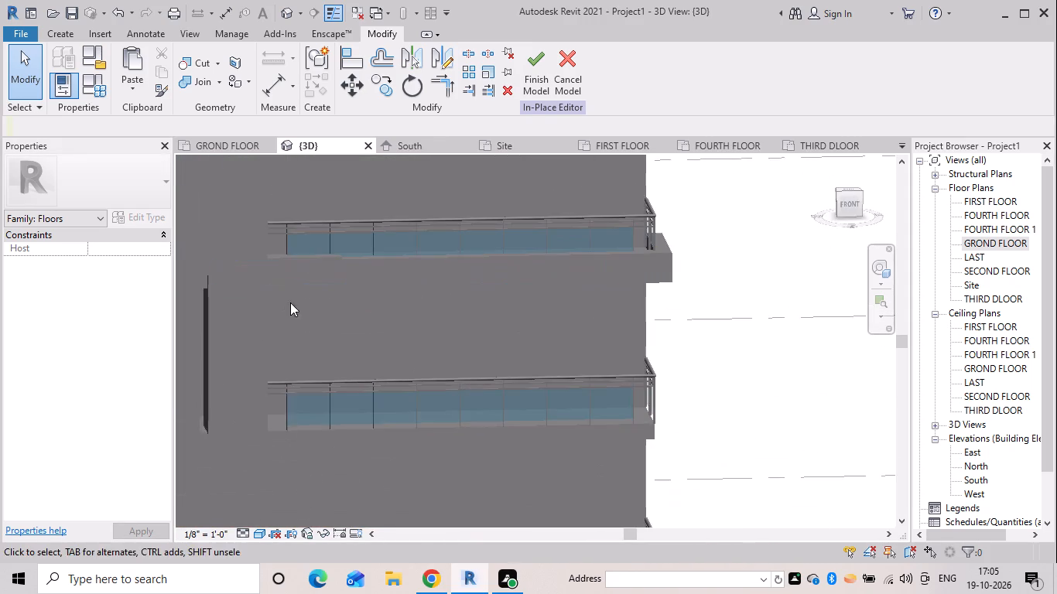
pyautogui.keyDown('shift'); pyautogui.moveTo(348, 308); pyautogui.dragTo(434, 301, button='middle'); pyautogui.keyUp('shift')
pyautogui.scroll(6, 404, 325)
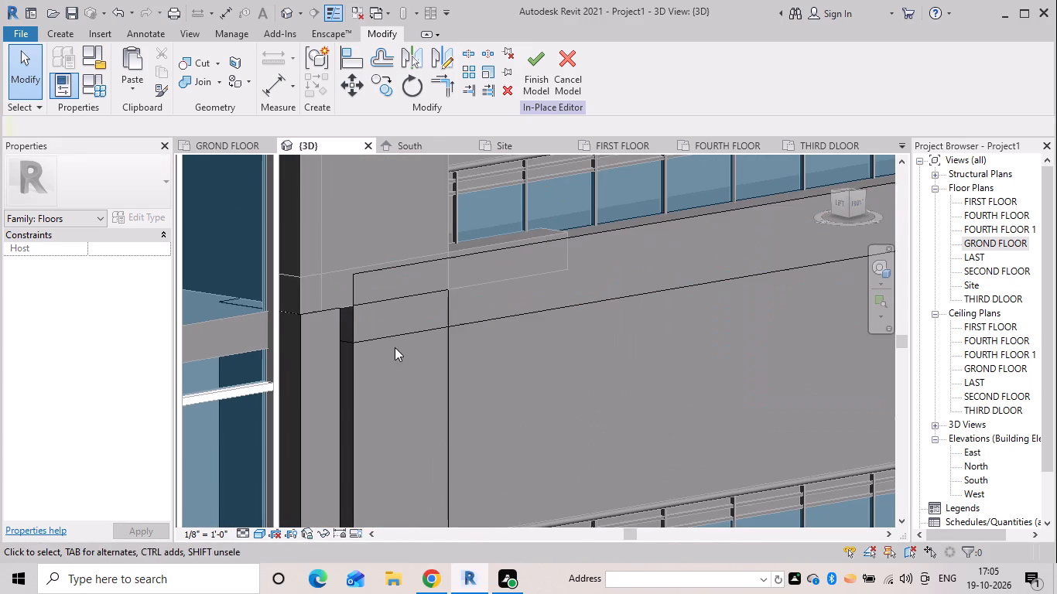
pyautogui.scroll(6, 365, 319)
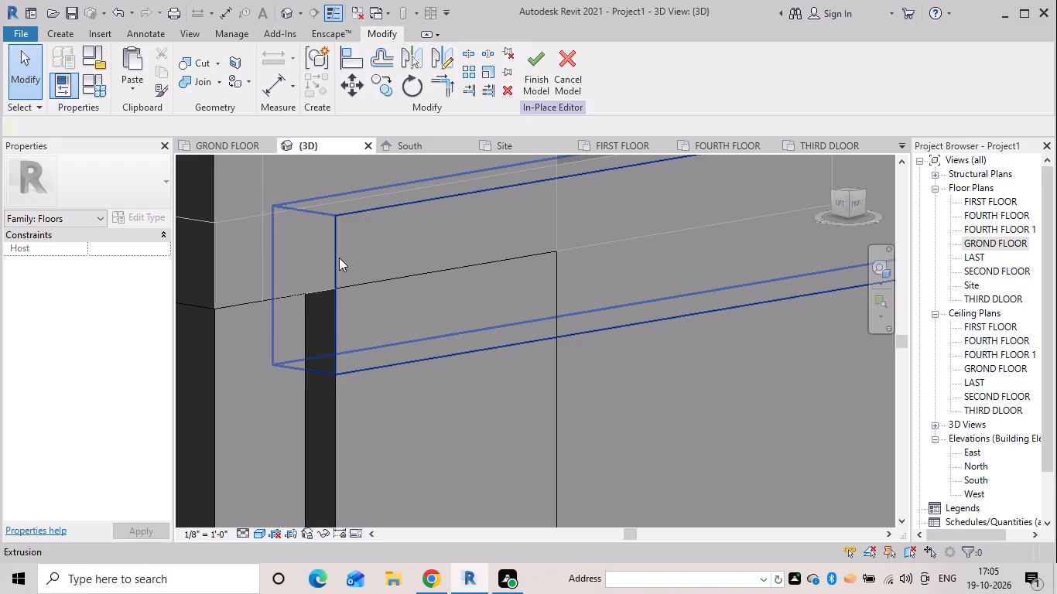
# Stretch the long front band extrusion slightly outward, just past the face of the neighbouring block, in the side view.
pyautogui.click(339, 258)
pyautogui.scroll(-7, 486, 301)
pyautogui.scroll(-3, 566, 283)
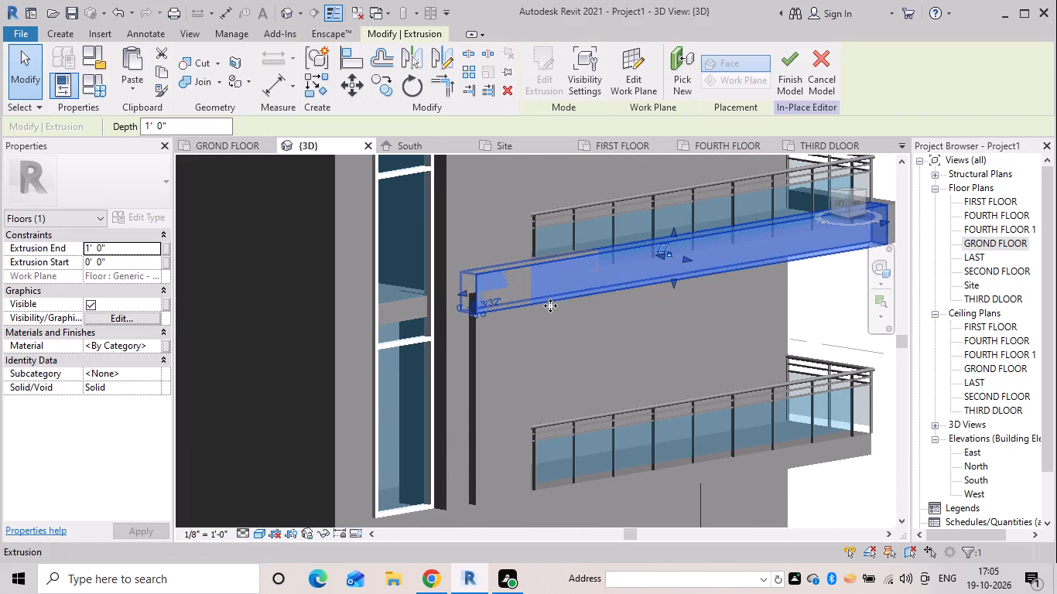
pyautogui.scroll(-3, 547, 307)
pyautogui.keyDown('shift'); pyautogui.moveTo(547, 310); pyautogui.dragTo(642, 276, button='middle'); pyautogui.keyUp('shift')
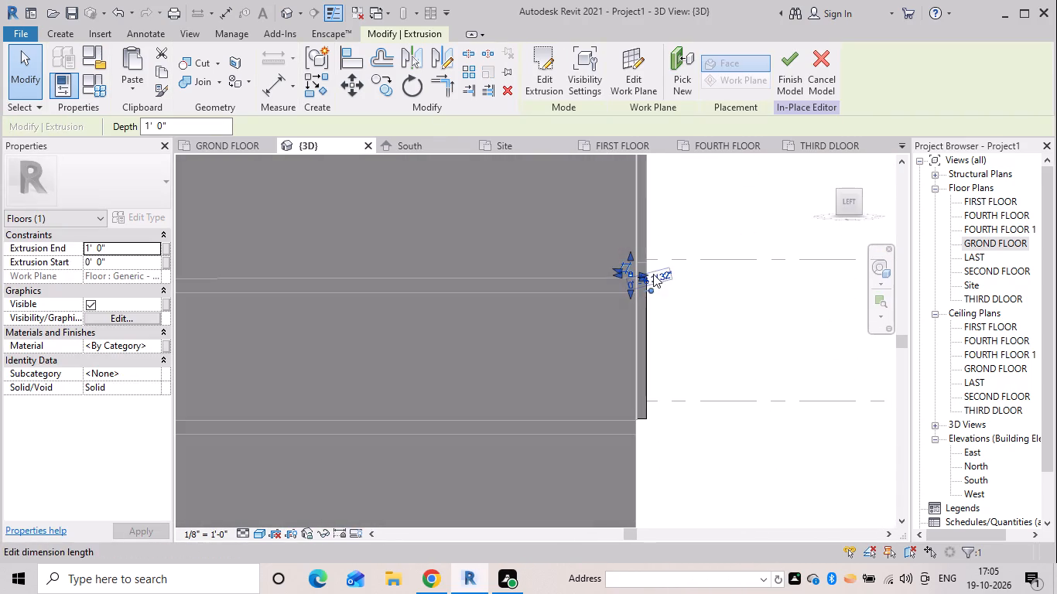
pyautogui.click(843, 205)
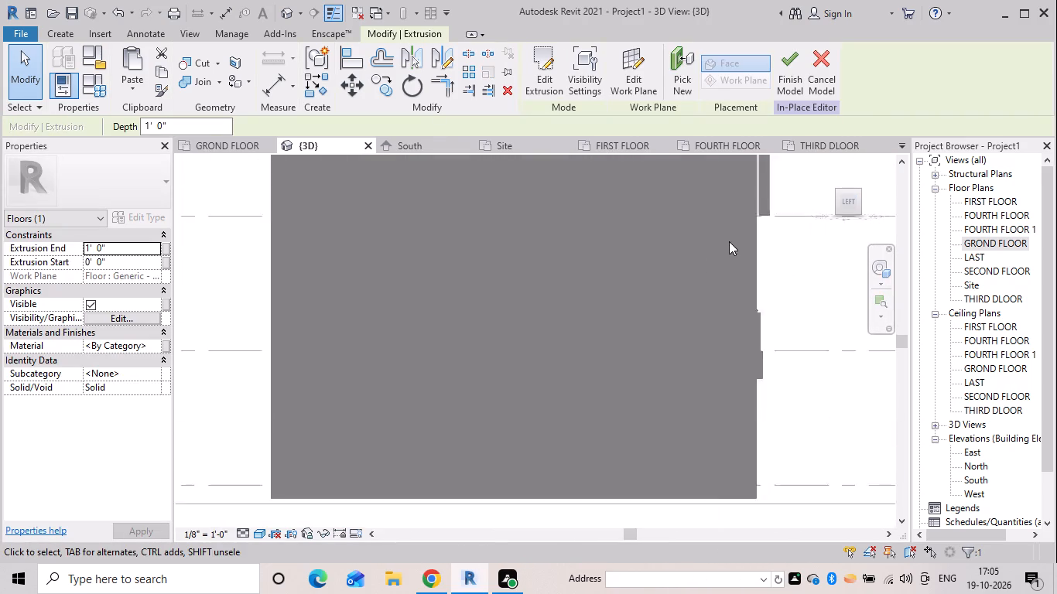
pyautogui.moveTo(722, 251); pyautogui.dragTo(652, 318, button='middle')
pyautogui.scroll(5, 505, 378)
pyautogui.scroll(6, 446, 432)
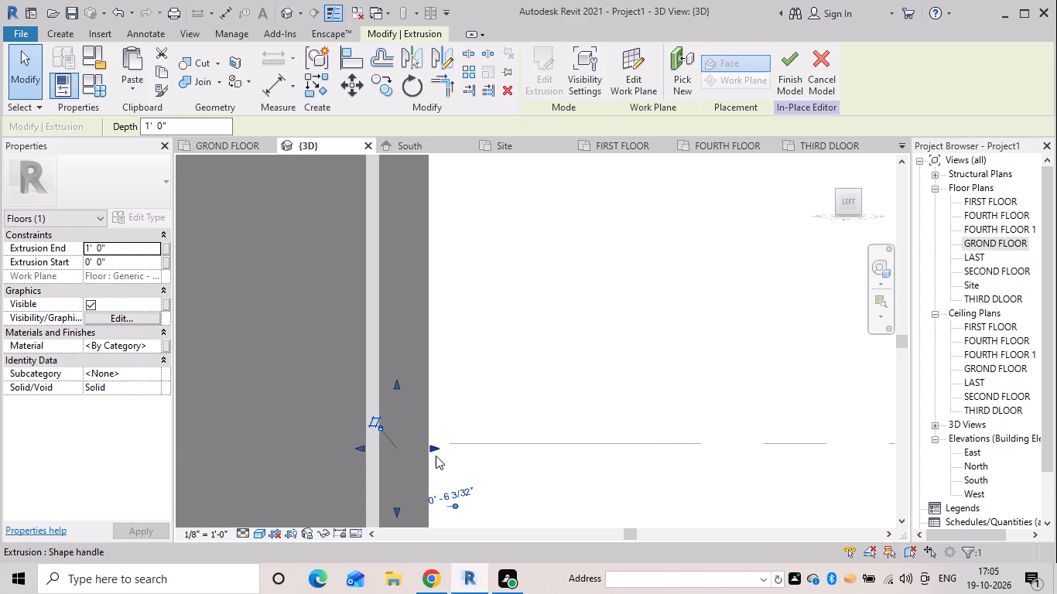
pyautogui.moveTo(436, 446); pyautogui.dragTo(436, 441)
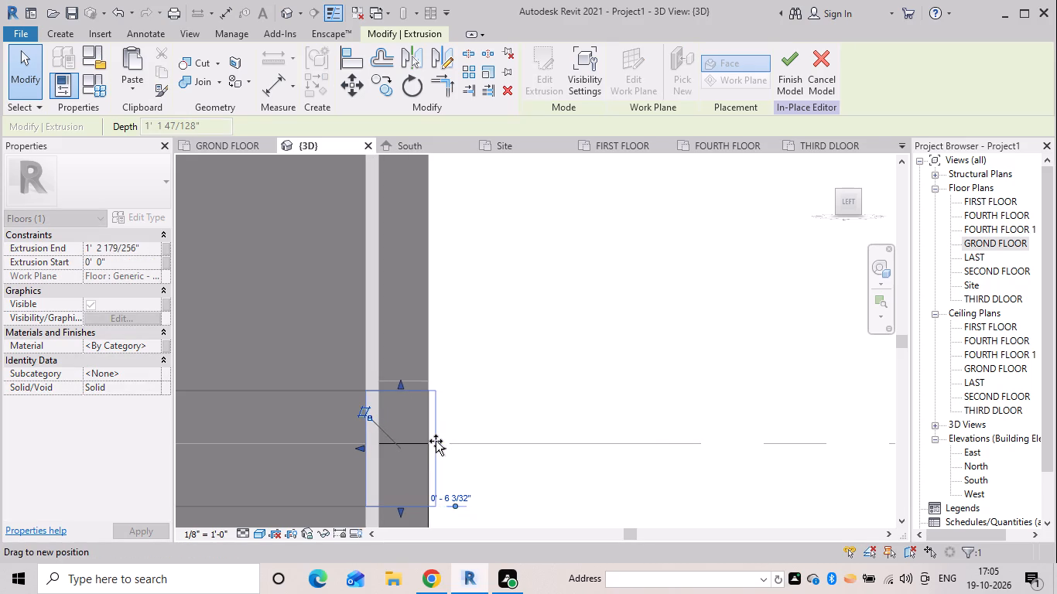
pyautogui.moveTo(436, 441); pyautogui.dragTo(435, 437)
pyautogui.click(491, 388)
# Examine the stretched third-floor band against the balcony, the fin and the whole façade from the side and front.
pyautogui.scroll(-6, 532, 393)
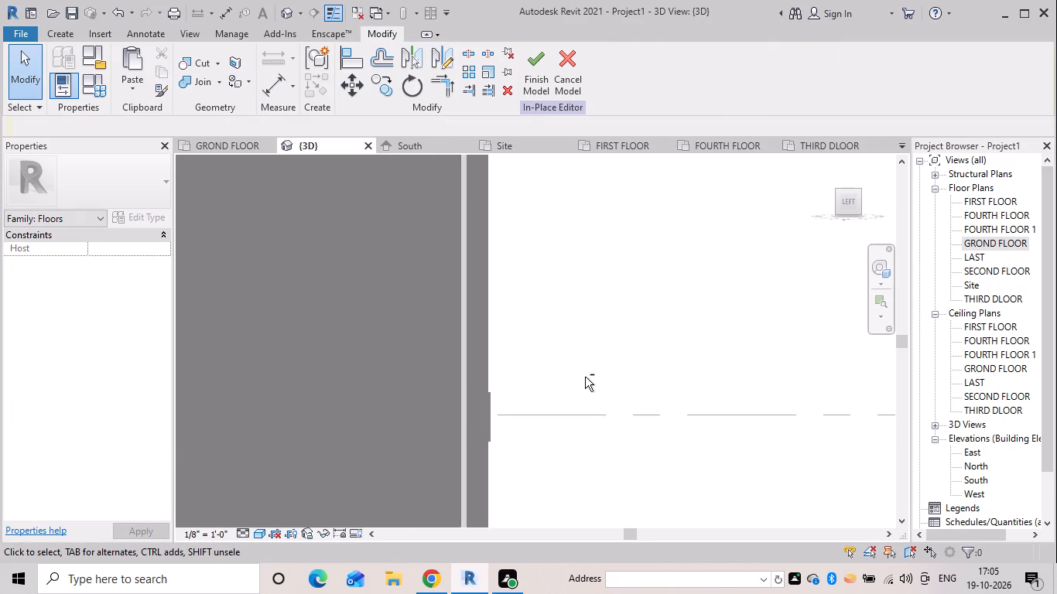
pyautogui.keyDown('shift'); pyautogui.moveTo(585, 377); pyautogui.dragTo(496, 432, button='middle'); pyautogui.keyUp('shift')
pyautogui.moveTo(448, 425); pyautogui.dragTo(423, 287, button='middle')
pyautogui.keyDown('shift'); pyautogui.moveTo(482, 315); pyautogui.dragTo(434, 298, button='middle'); pyautogui.keyUp('shift')
pyautogui.scroll(-3, 370, 319)
pyautogui.moveTo(370, 319); pyautogui.dragTo(523, 217, button='middle')
pyautogui.keyDown('shift'); pyautogui.moveTo(564, 254); pyautogui.dragTo(528, 253, button='middle'); pyautogui.keyUp('shift')
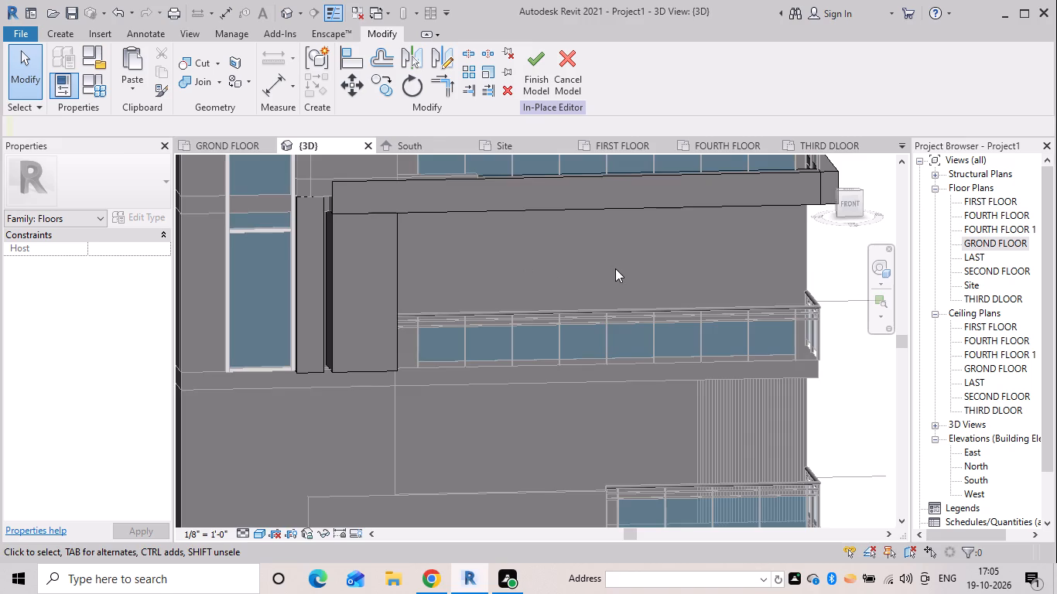
pyautogui.scroll(-3, 605, 269)
pyautogui.moveTo(580, 275); pyautogui.dragTo(505, 276, button='middle')
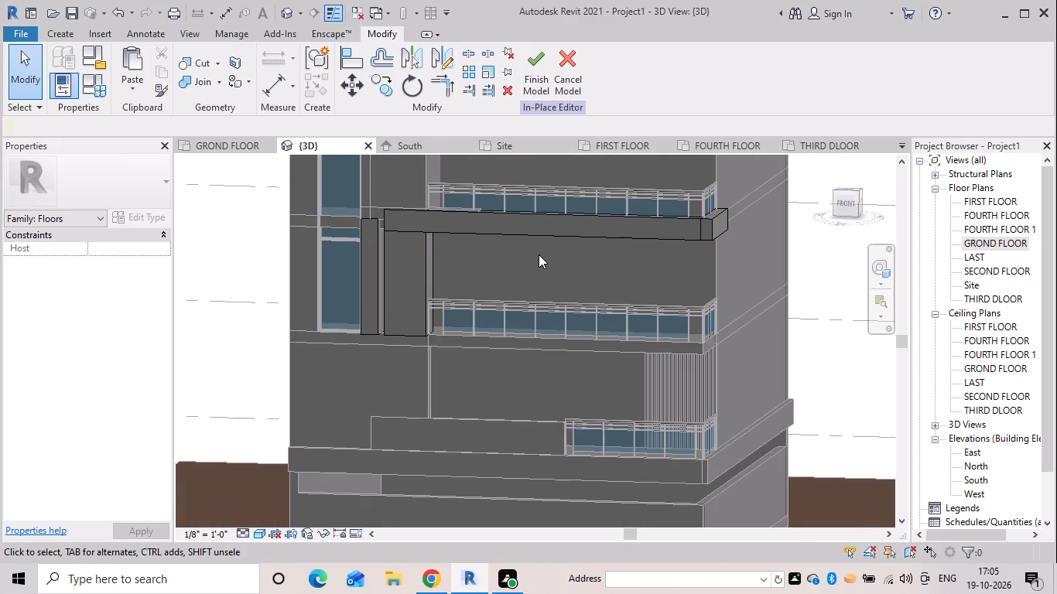
pyautogui.scroll(-4, 539, 249)
pyautogui.moveTo(522, 296); pyautogui.dragTo(495, 357, button='middle')
pyautogui.keyDown('shift'); pyautogui.moveTo(511, 346); pyautogui.dragTo(501, 329, button='middle'); pyautogui.keyUp('shift')
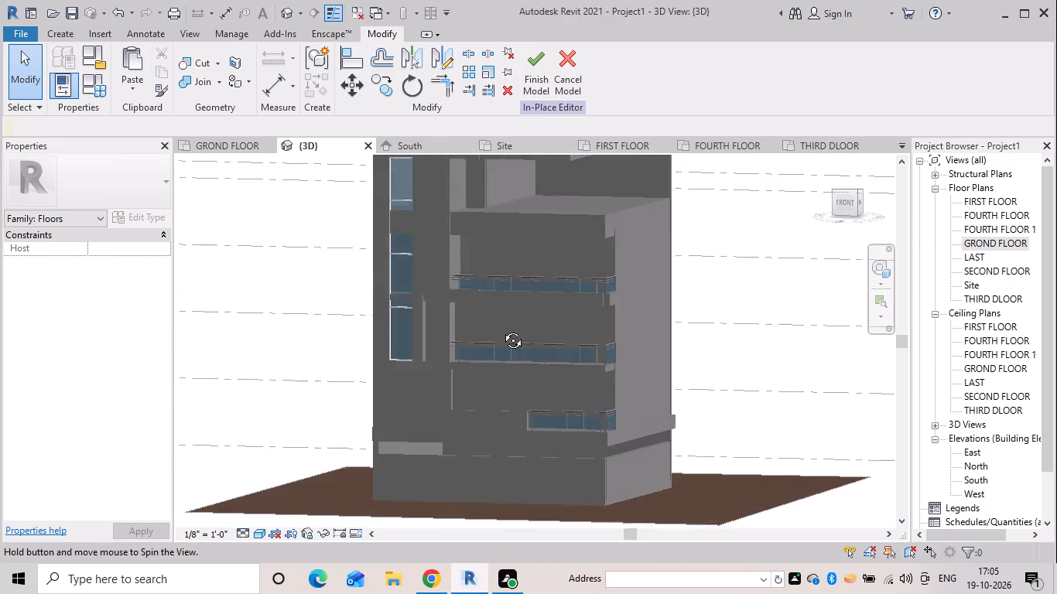
pyautogui.keyDown('shift'); pyautogui.moveTo(501, 329); pyautogui.dragTo(504, 326, button='middle'); pyautogui.keyUp('shift')
pyautogui.scroll(-4, 505, 324)
pyautogui.moveTo(498, 321); pyautogui.dragTo(497, 353, button='middle')
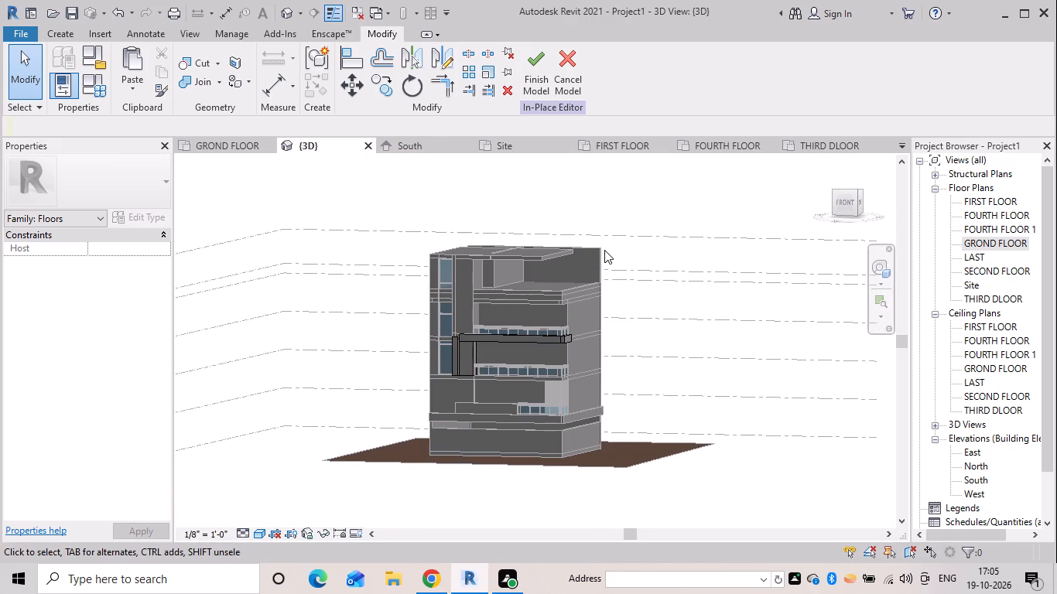
pyautogui.scroll(5, 586, 261)
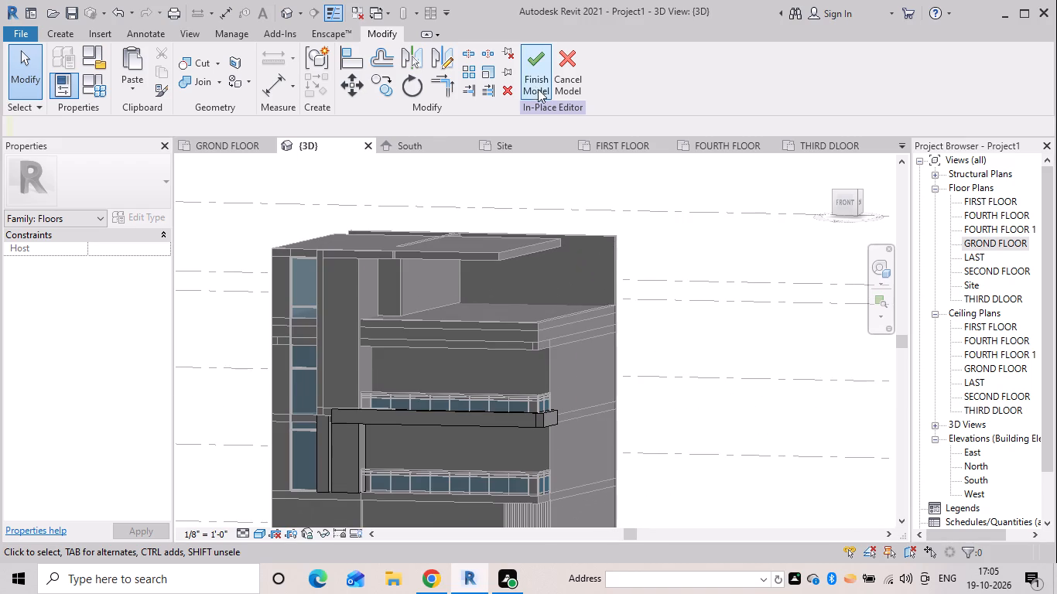
# Finish the in-place floor model of the third-floor band.
pyautogui.moveTo(532, 77); pyautogui.dragTo(541, 80)
# Edit the profile of the rear 9" rooftop wall on the fourth floor, lowering its top edge to 6' 0" and removing the conflicting constraints.
pyautogui.click(614, 234)
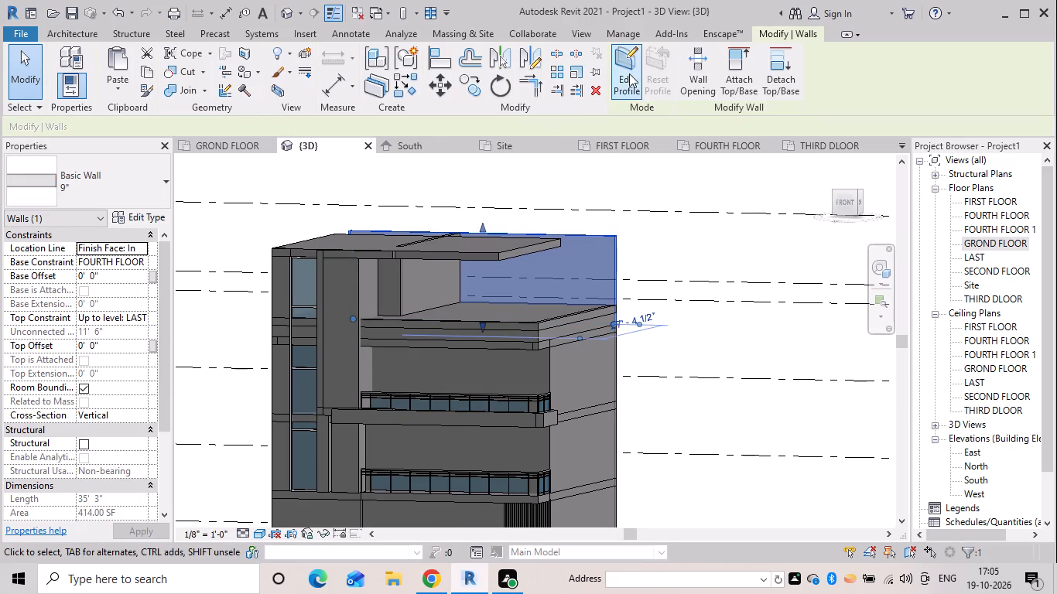
pyautogui.click(630, 73)
pyautogui.moveTo(580, 235); pyautogui.dragTo(588, 271)
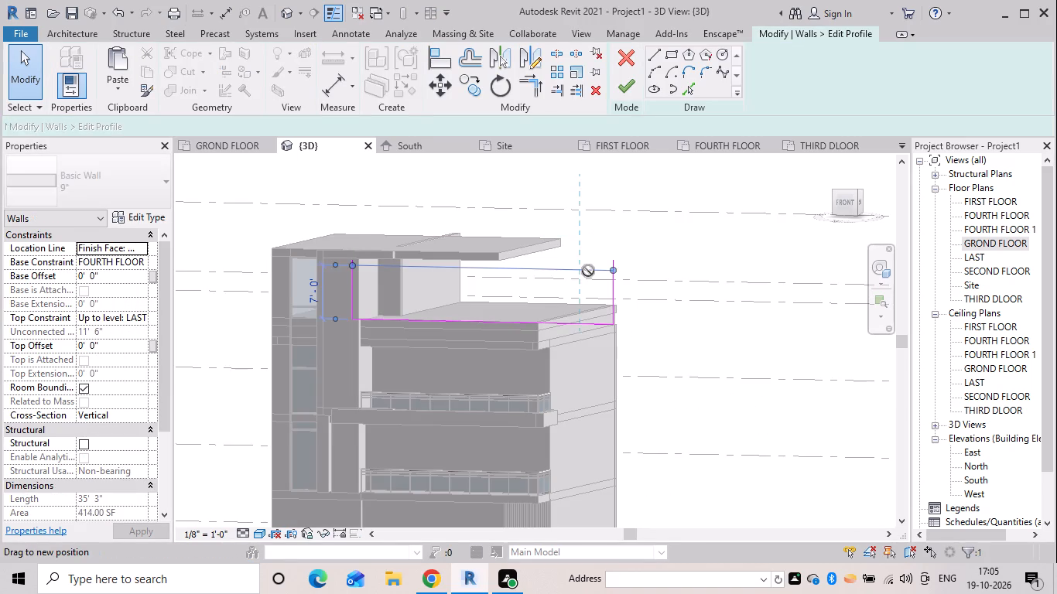
pyautogui.moveTo(588, 271); pyautogui.dragTo(590, 278)
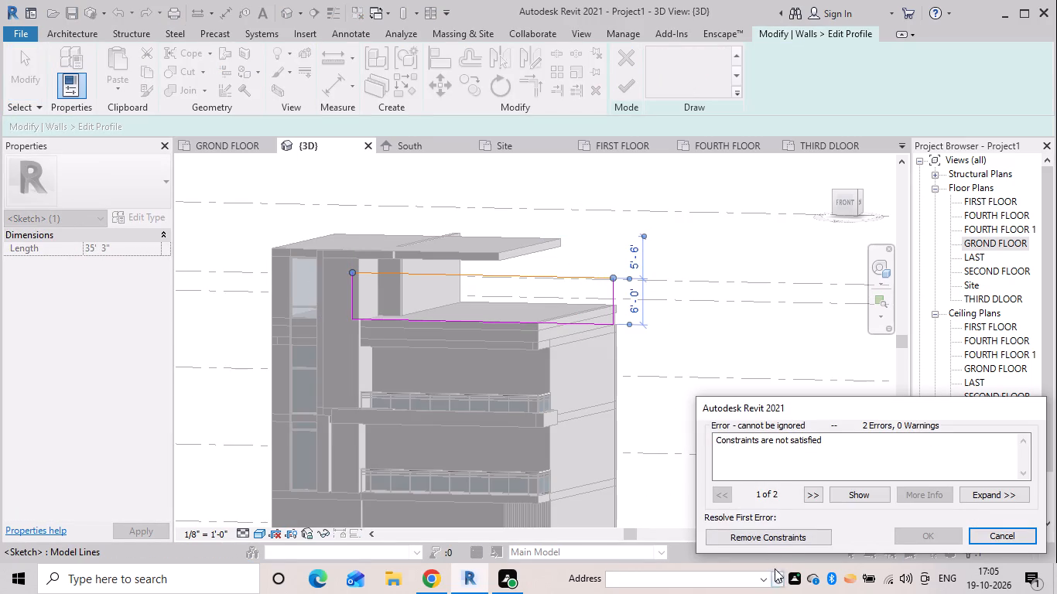
pyautogui.click(777, 538)
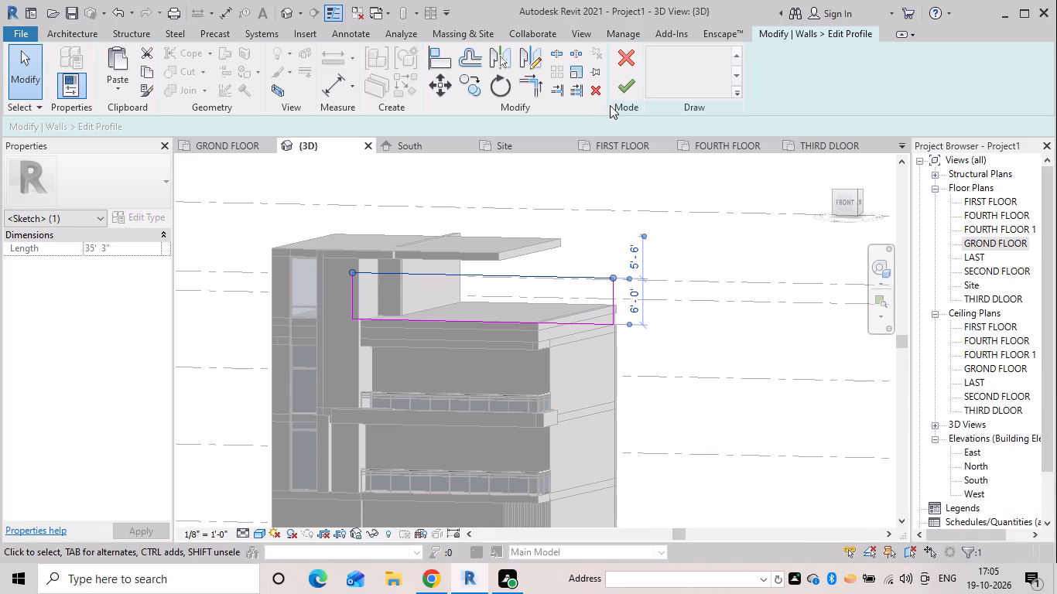
pyautogui.click(628, 88)
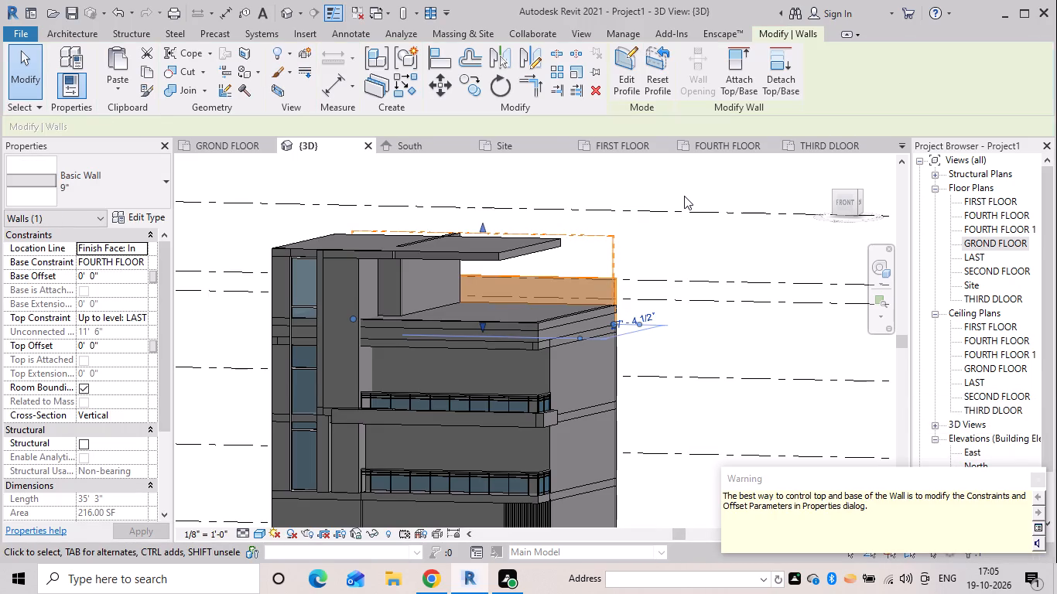
pyautogui.click(684, 191)
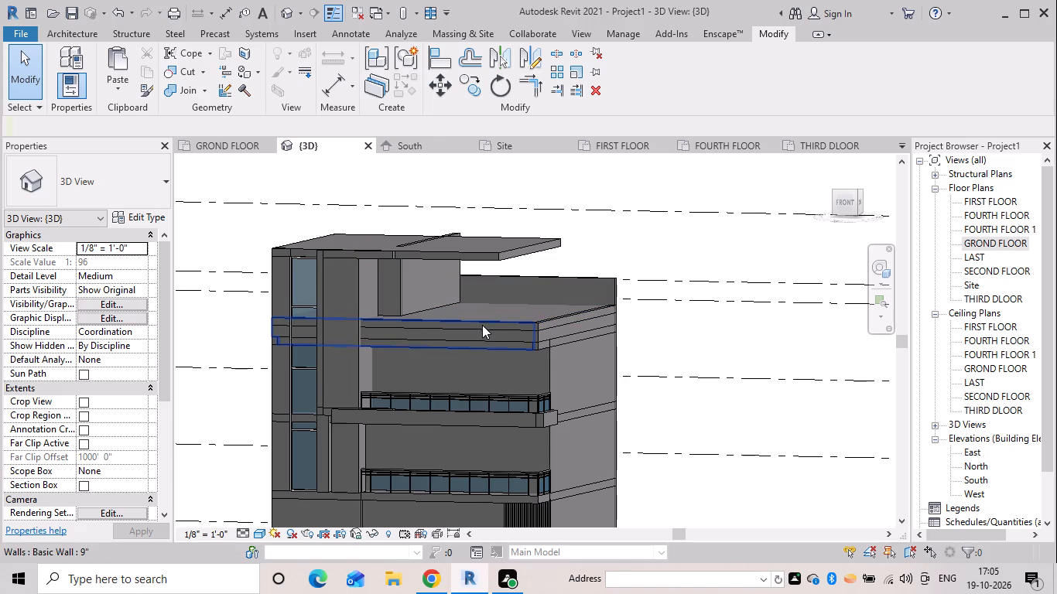
# Examine the roof canopy, the glazing strip and the front parapet wall at fourth-floor level from below and from the front.
pyautogui.keyDown('shift'); pyautogui.moveTo(510, 313); pyautogui.dragTo(506, 289, button='middle'); pyautogui.keyUp('shift')
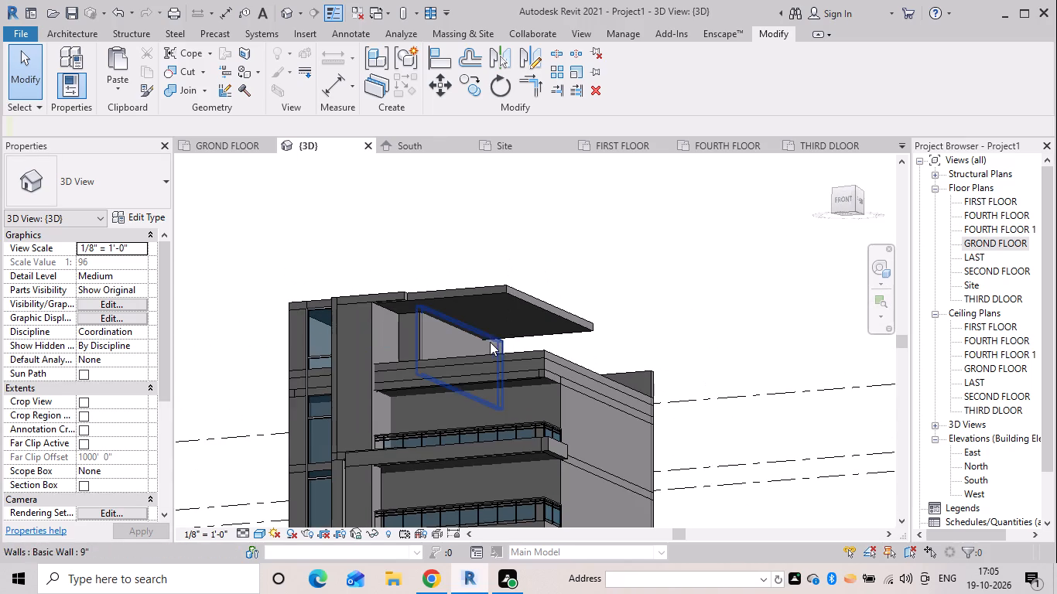
pyautogui.scroll(6, 384, 365)
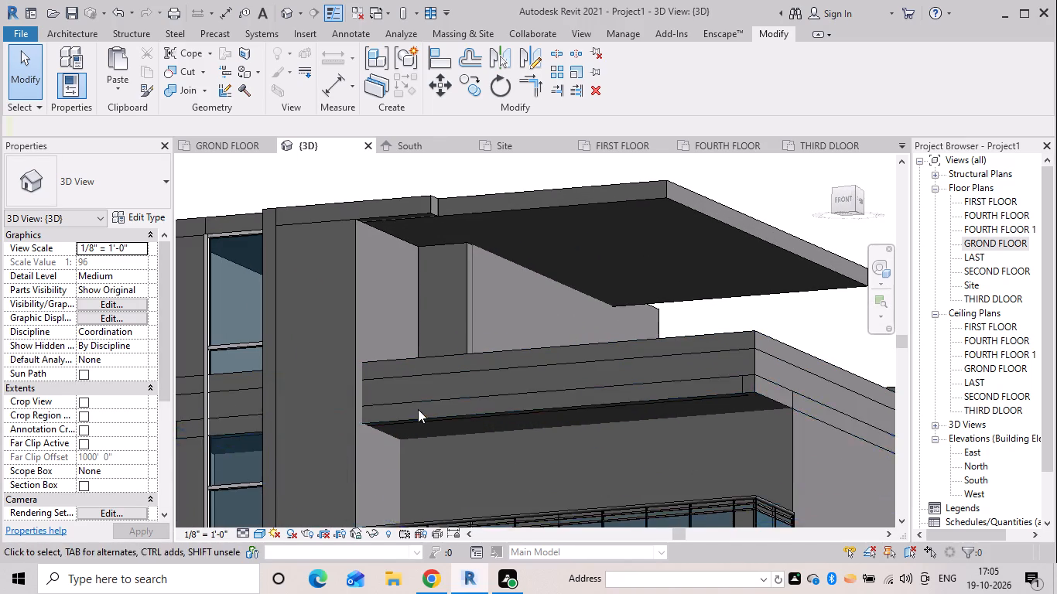
pyautogui.scroll(-6, 425, 411)
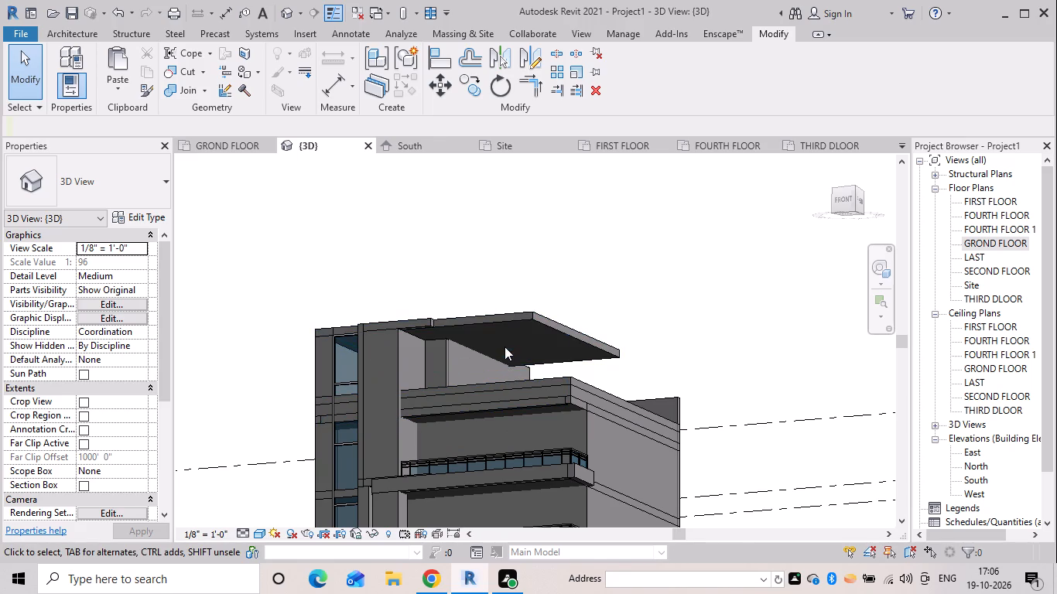
pyautogui.keyDown('shift'); pyautogui.moveTo(511, 326); pyautogui.dragTo(508, 353, button='middle'); pyautogui.keyUp('shift')
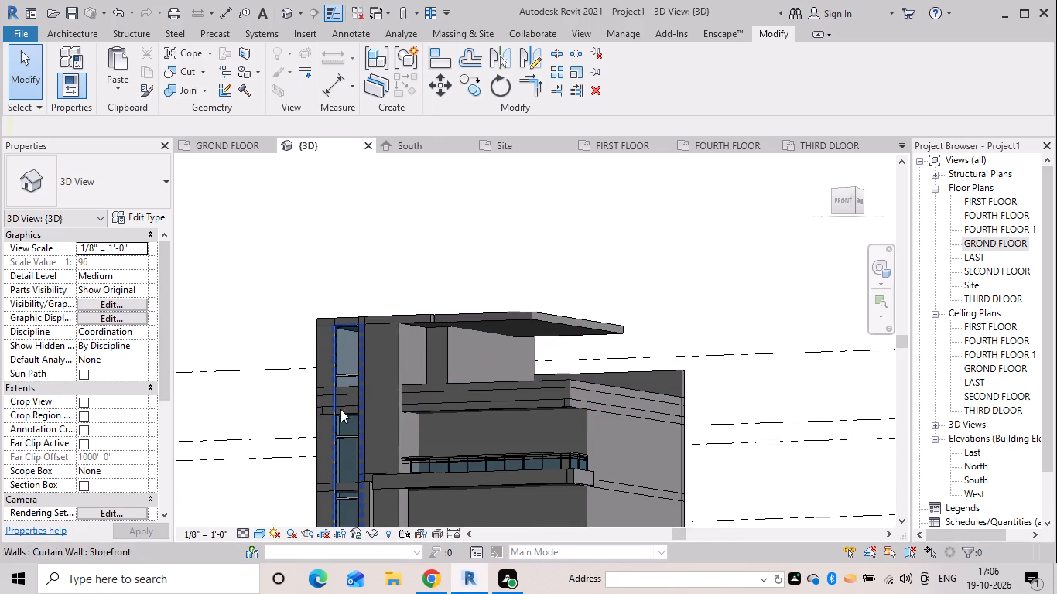
pyautogui.scroll(4, 340, 409)
pyautogui.keyDown('shift'); pyautogui.moveTo(359, 410); pyautogui.dragTo(445, 492, button='middle'); pyautogui.keyUp('shift')
pyautogui.scroll(2, 344, 418)
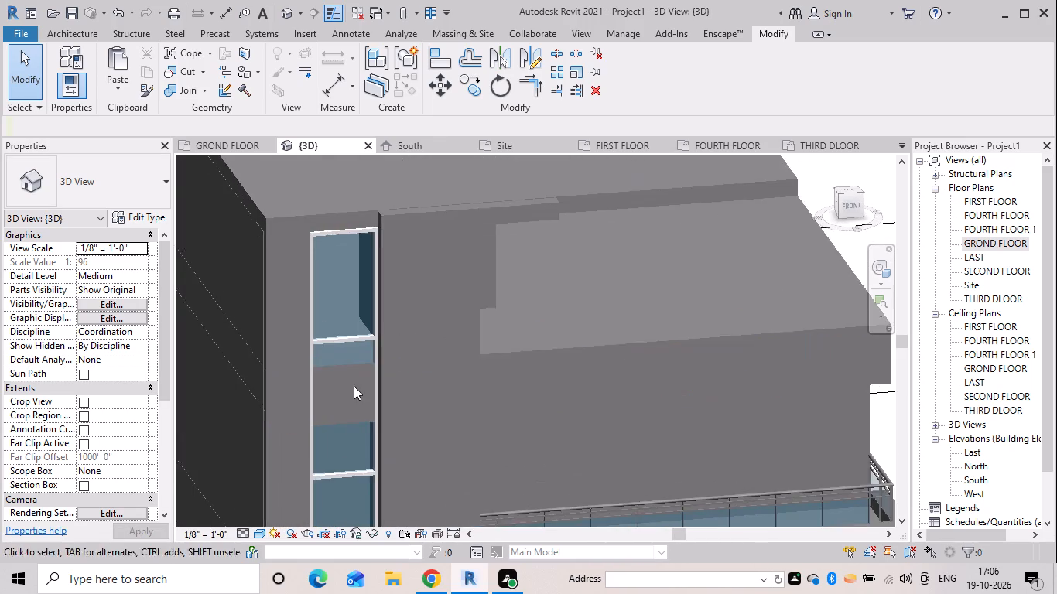
pyautogui.click(330, 367)
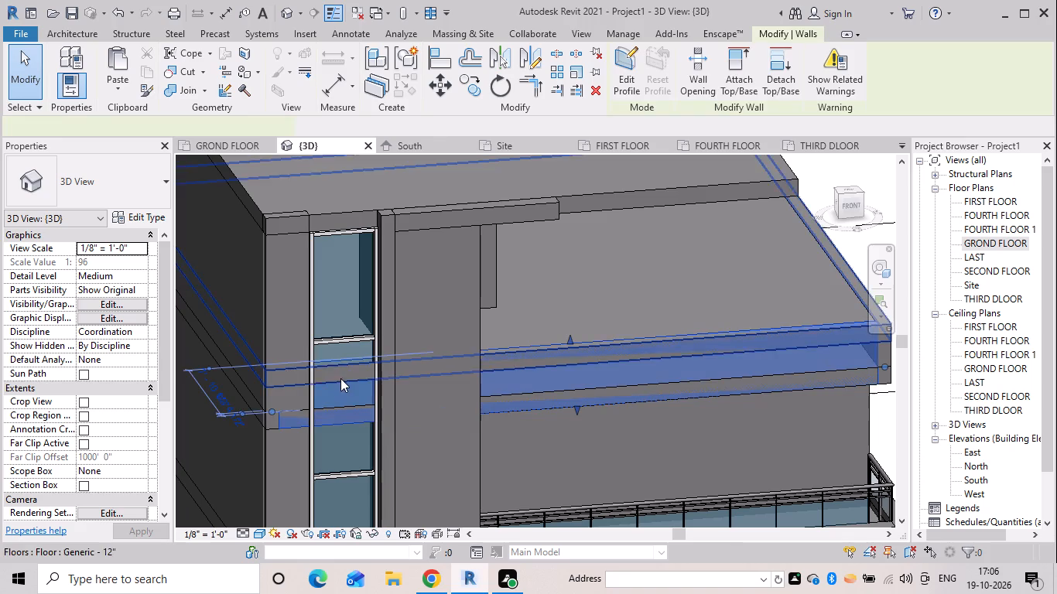
pyautogui.scroll(-3, 699, 353)
pyautogui.keyDown('shift'); pyautogui.moveTo(710, 399); pyautogui.dragTo(682, 364, button='middle'); pyautogui.keyUp('shift')
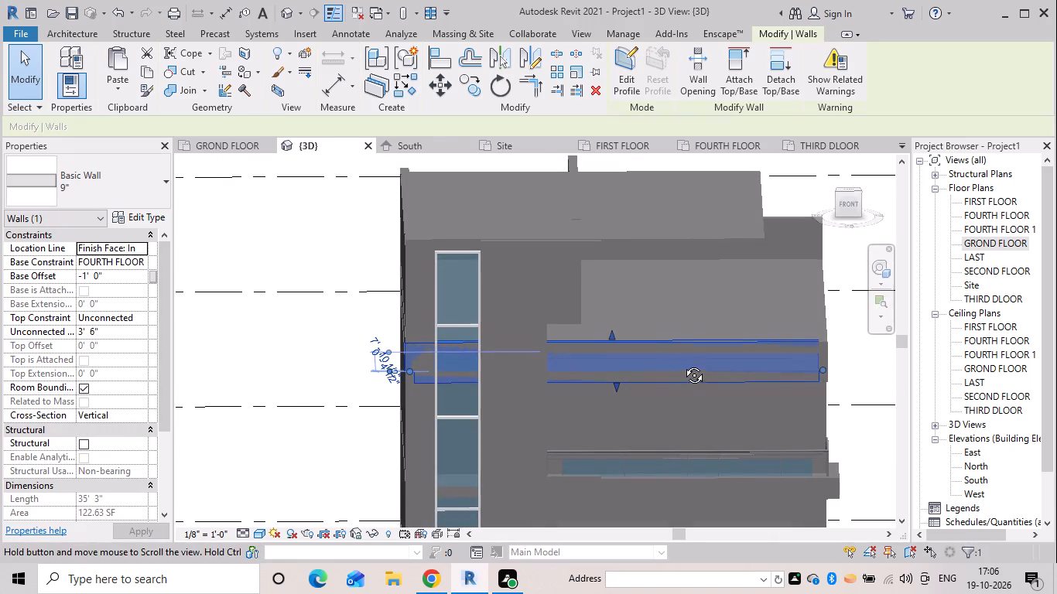
pyautogui.keyDown('shift'); pyautogui.moveTo(682, 364); pyautogui.dragTo(682, 364, button='middle'); pyautogui.keyUp('shift')
pyautogui.press('Escape')
# Start a new in-place model in the Walls category with the default name.
pyautogui.click(79, 39)
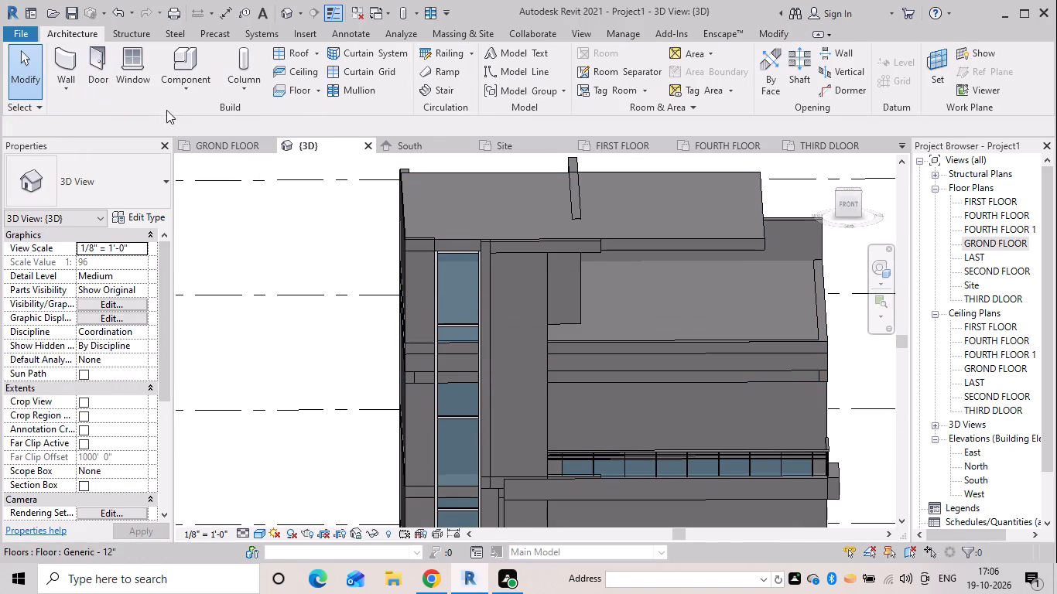
pyautogui.click(195, 90)
pyautogui.click(231, 164)
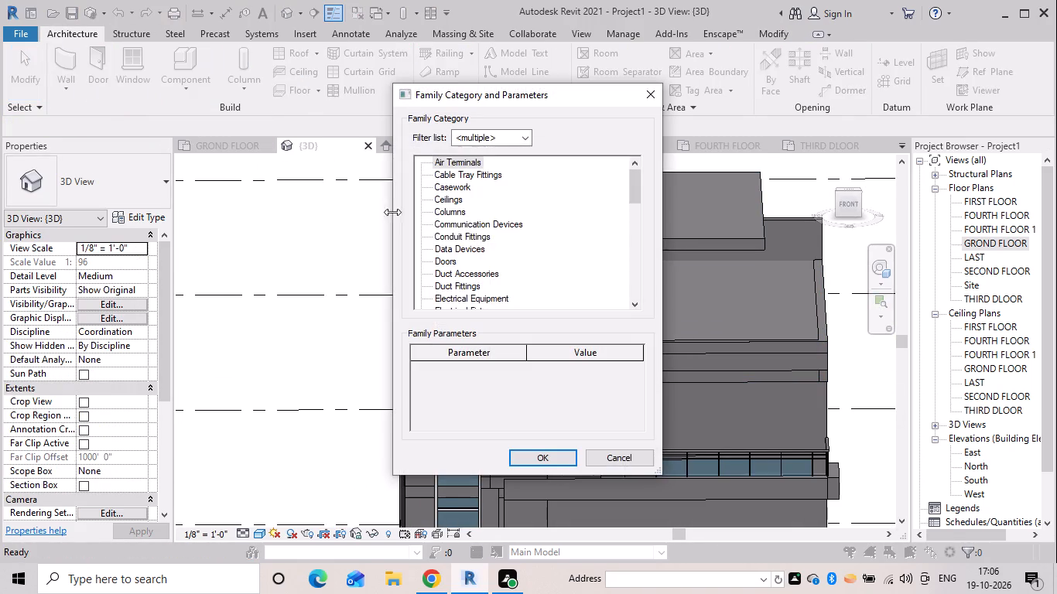
pyautogui.click(450, 236)
pyautogui.press('w')
pyautogui.click(528, 459)
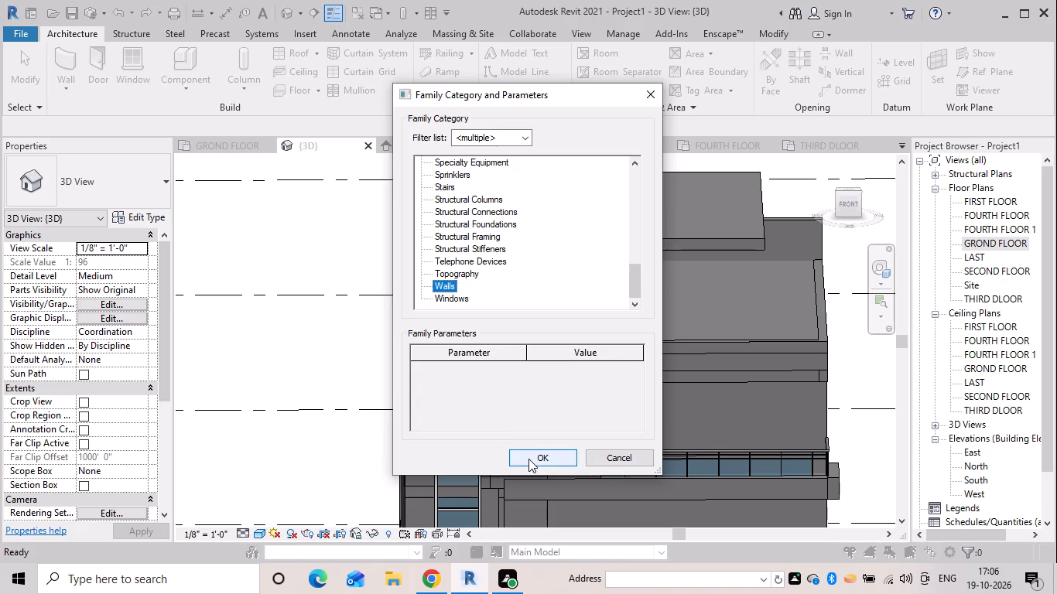
pyautogui.click(511, 309)
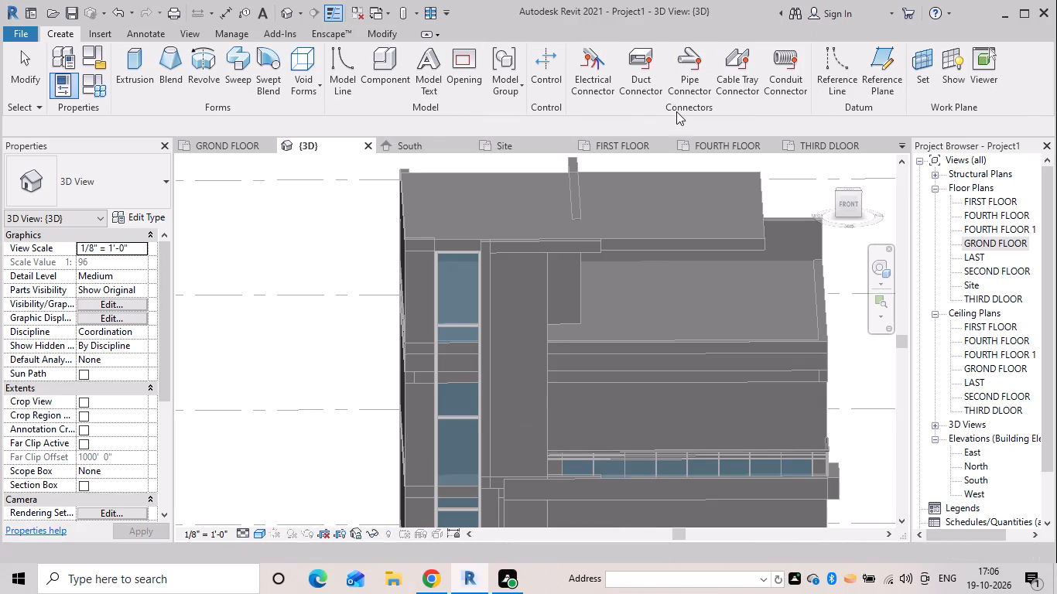
# Sketch a 3' 6" high rectangular extrusion profile on the front parapet wall's face, from the tall block's edge to the façade's balcony-side corner.
pyautogui.click(145, 76)
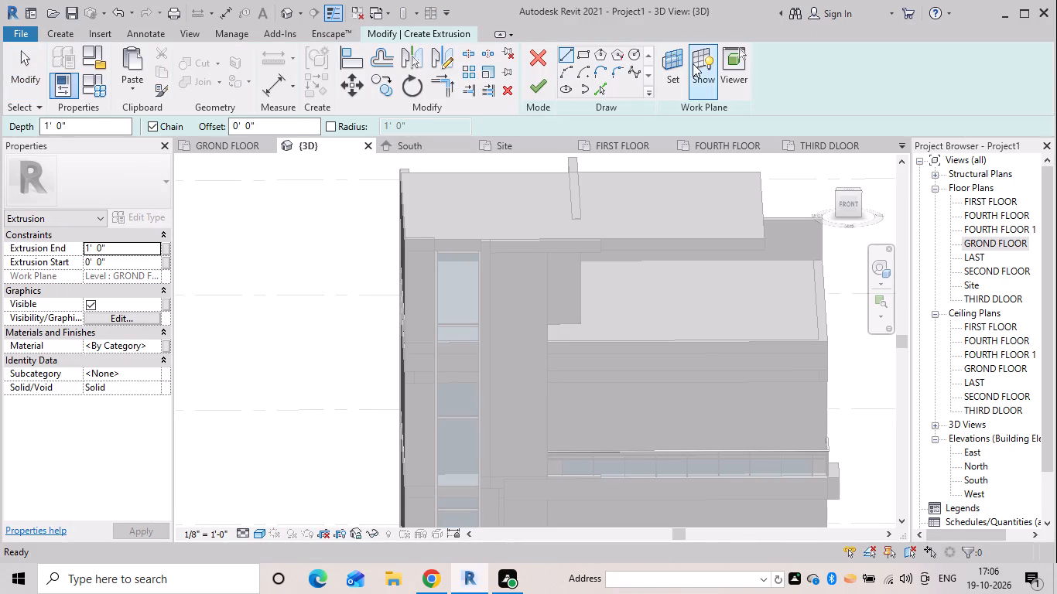
pyautogui.click(675, 66)
pyautogui.moveTo(407, 305); pyautogui.dragTo(414, 314)
pyautogui.click(483, 387)
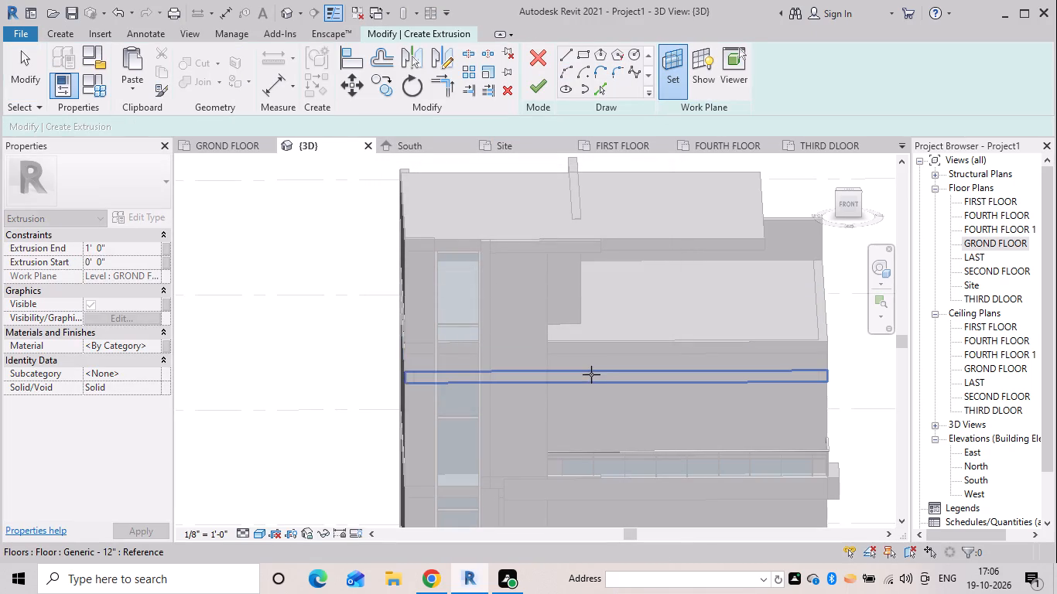
pyautogui.click(591, 344)
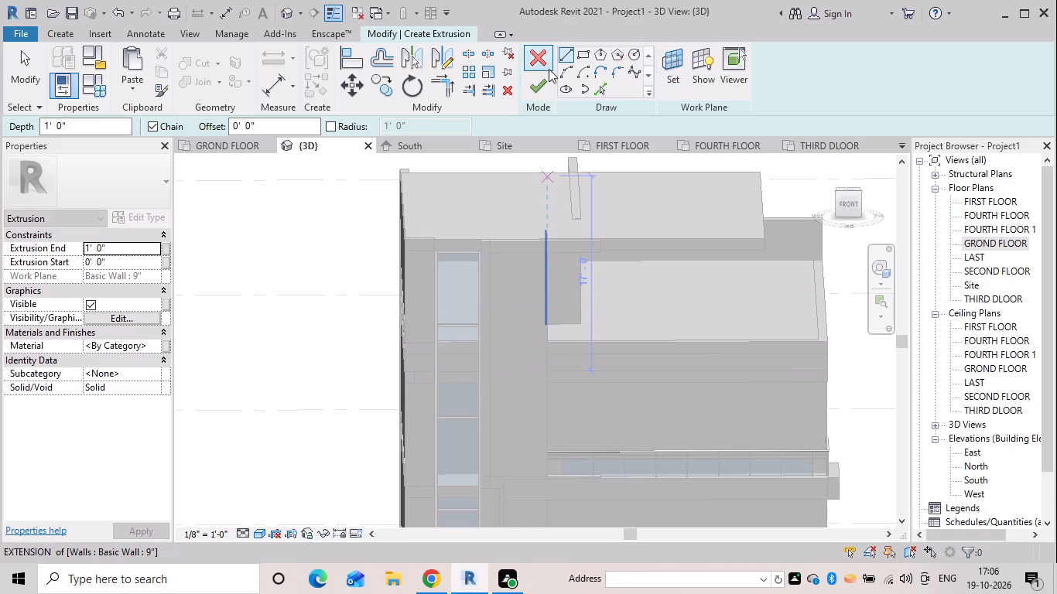
pyautogui.click(580, 58)
pyautogui.moveTo(582, 61); pyautogui.dragTo(587, 73)
pyautogui.scroll(4, 556, 342)
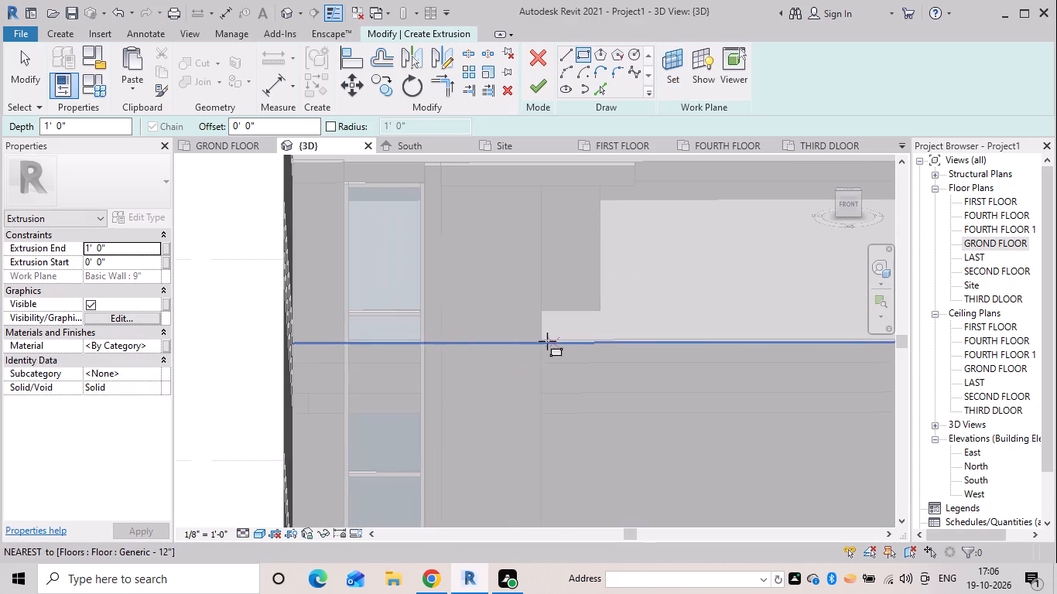
pyautogui.moveTo(541, 341); pyautogui.dragTo(553, 345)
pyautogui.scroll(-1, 681, 391)
pyautogui.moveTo(678, 391); pyautogui.dragTo(174, 230, button='middle')
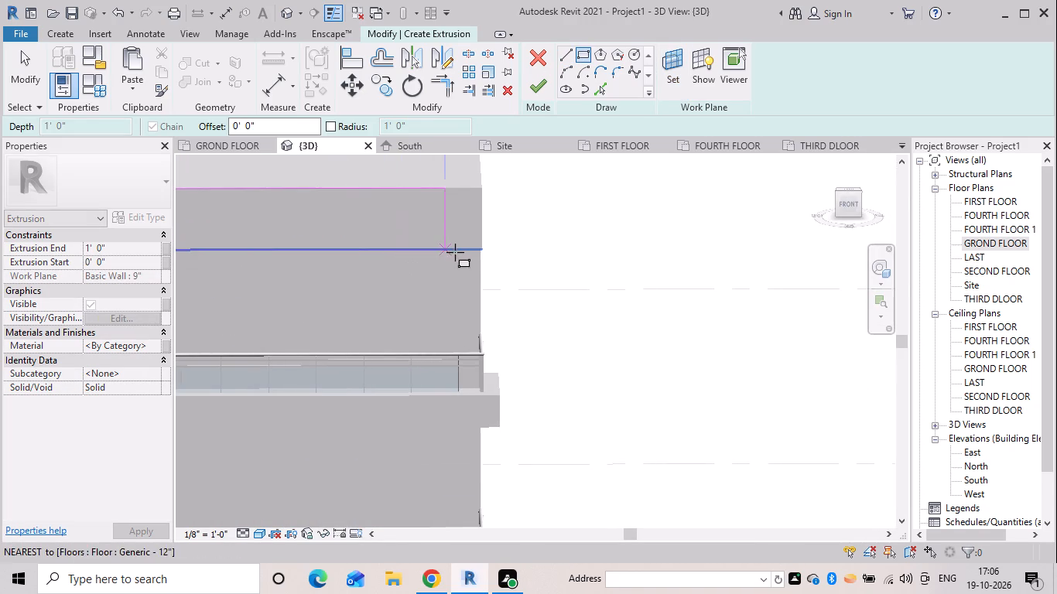
pyautogui.click(481, 253)
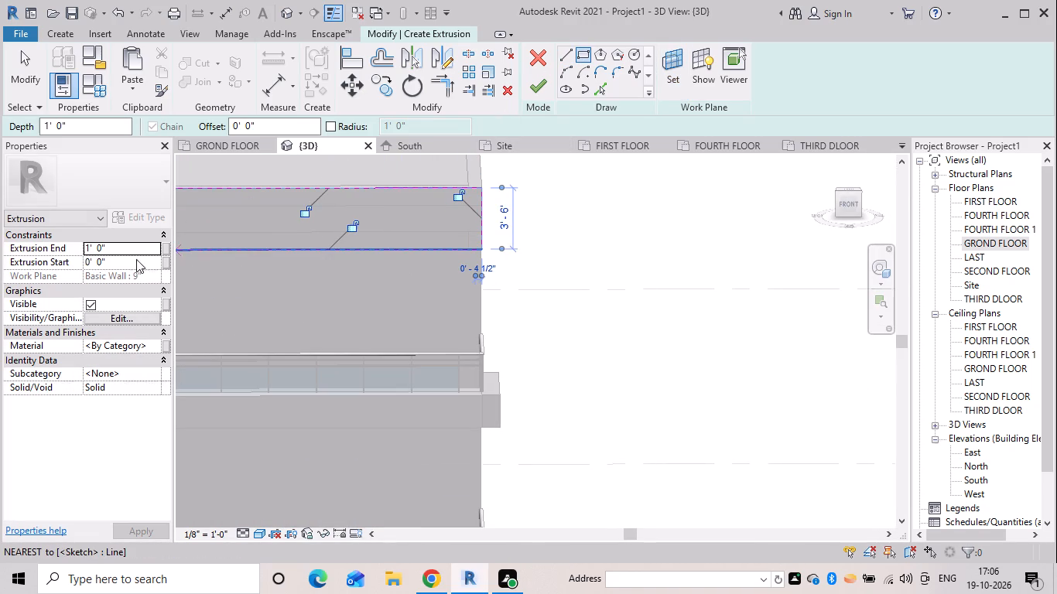
# Set the front parapet extrusion's end to 1" and finish its sketch.
pyautogui.click(132, 253)
pyautogui.press('BackSpace')
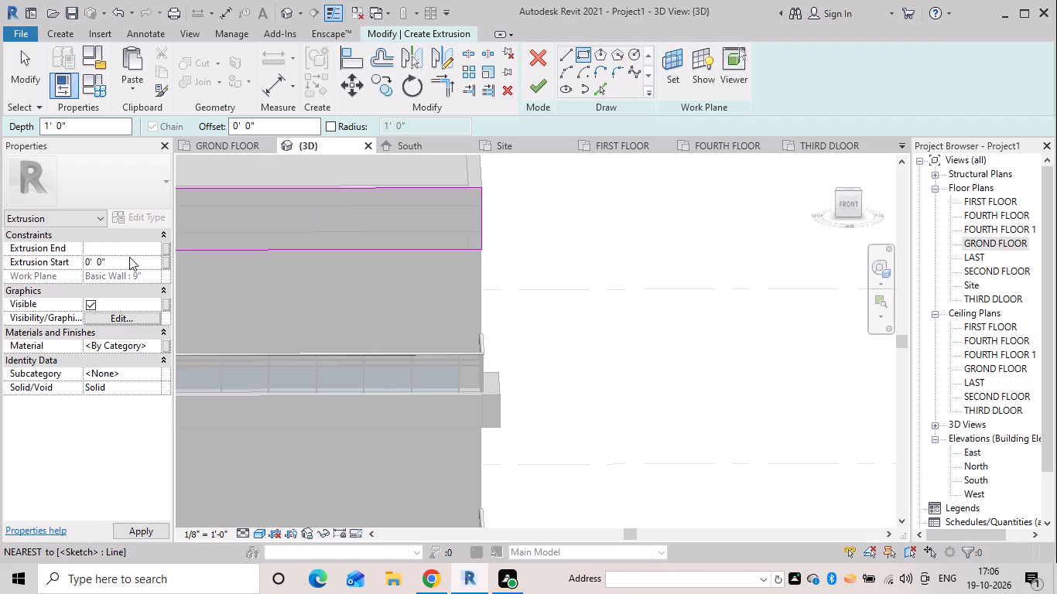
pyautogui.press('1')
pyautogui.press('Return')
pyautogui.press('BackSpace')
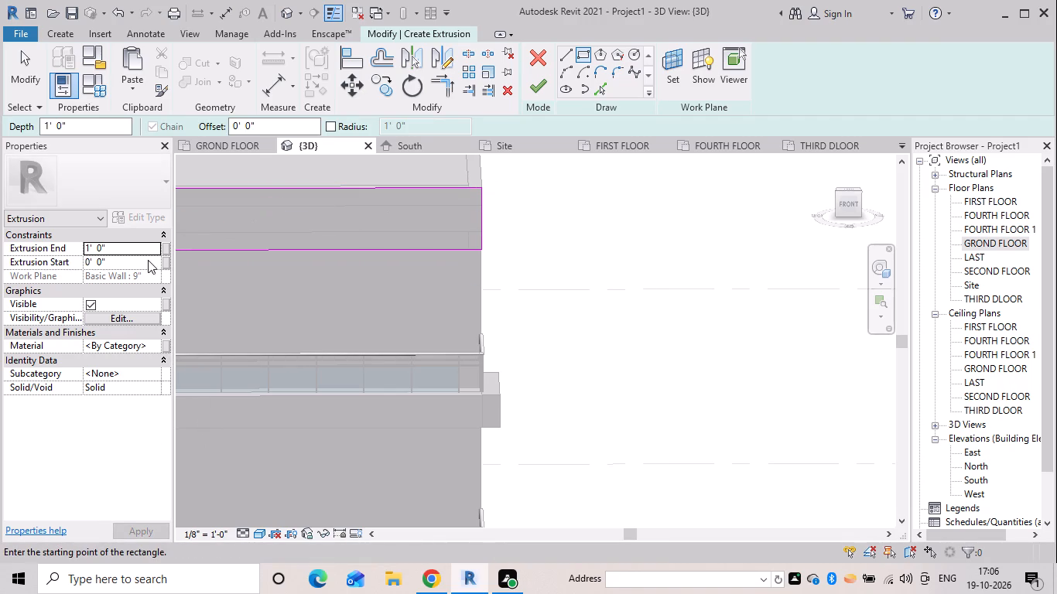
pyautogui.click(125, 248)
pyautogui.press('BackSpace')
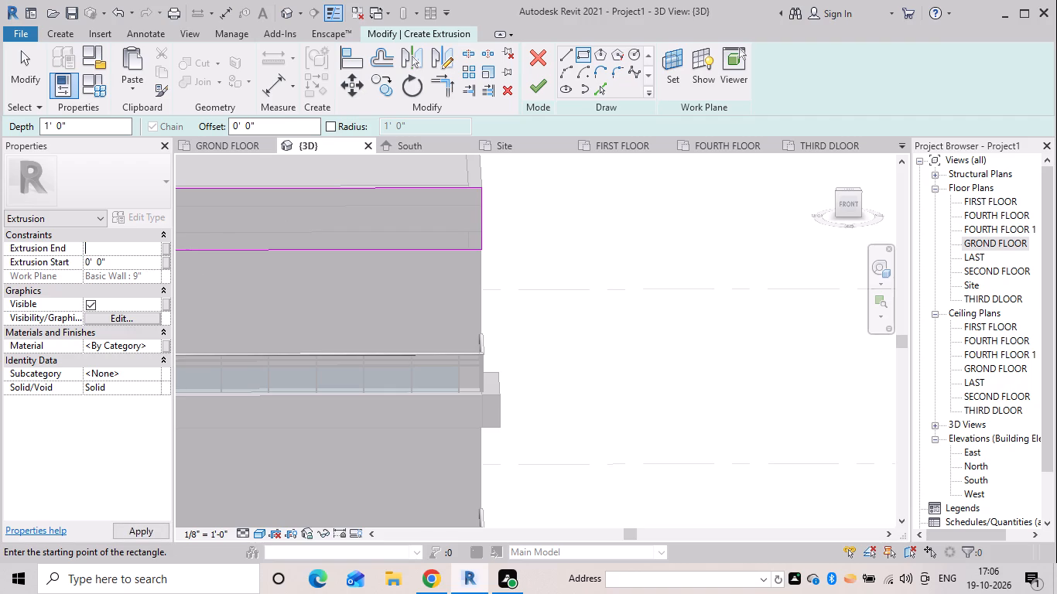
pyautogui.write('1"')
pyautogui.press('Return')
pyautogui.click(538, 90)
pyautogui.click(635, 268)
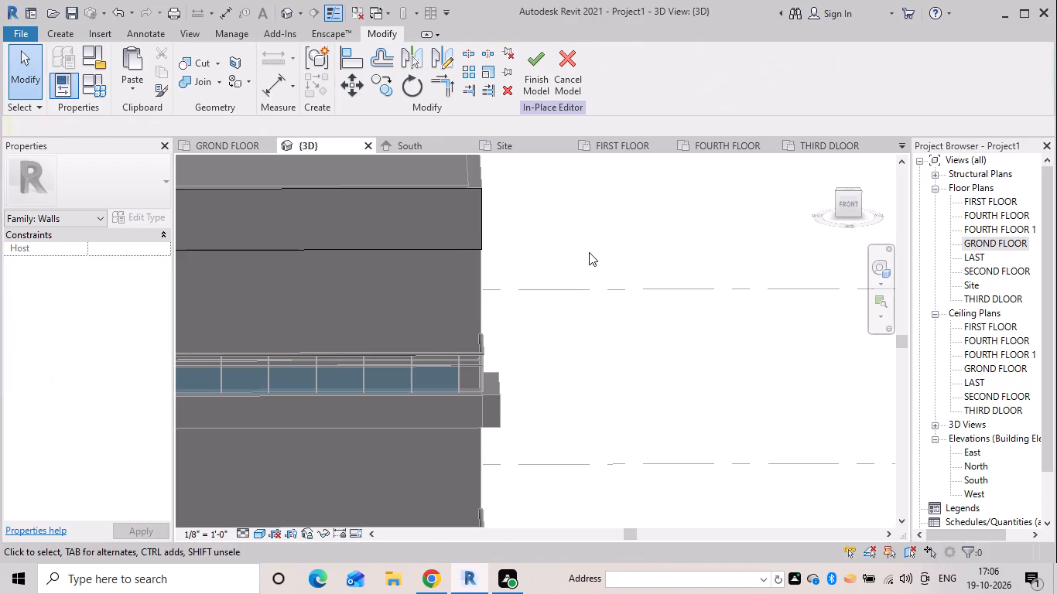
# Check the thin front parapet extrusion from the front and side, and finish the in-place wall model.
pyautogui.scroll(-3, 589, 252)
pyautogui.keyDown('shift'); pyautogui.moveTo(592, 247); pyautogui.dragTo(670, 247, button='middle'); pyautogui.keyUp('shift')
pyautogui.scroll(-4, 655, 248)
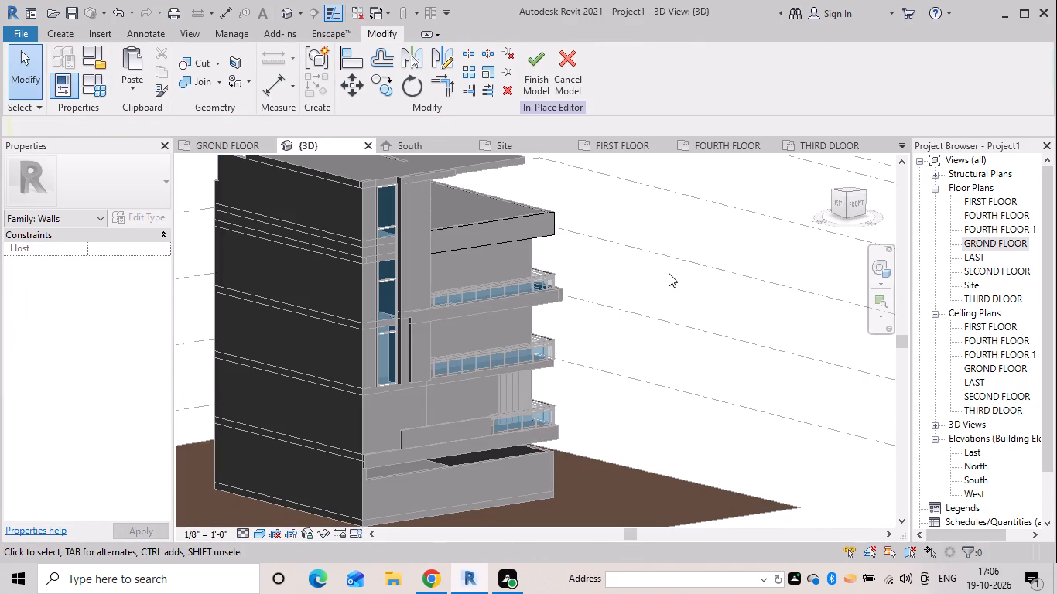
pyautogui.keyDown('shift'); pyautogui.moveTo(633, 275); pyautogui.dragTo(429, 333, button='middle'); pyautogui.keyUp('shift')
pyautogui.scroll(2, 516, 302)
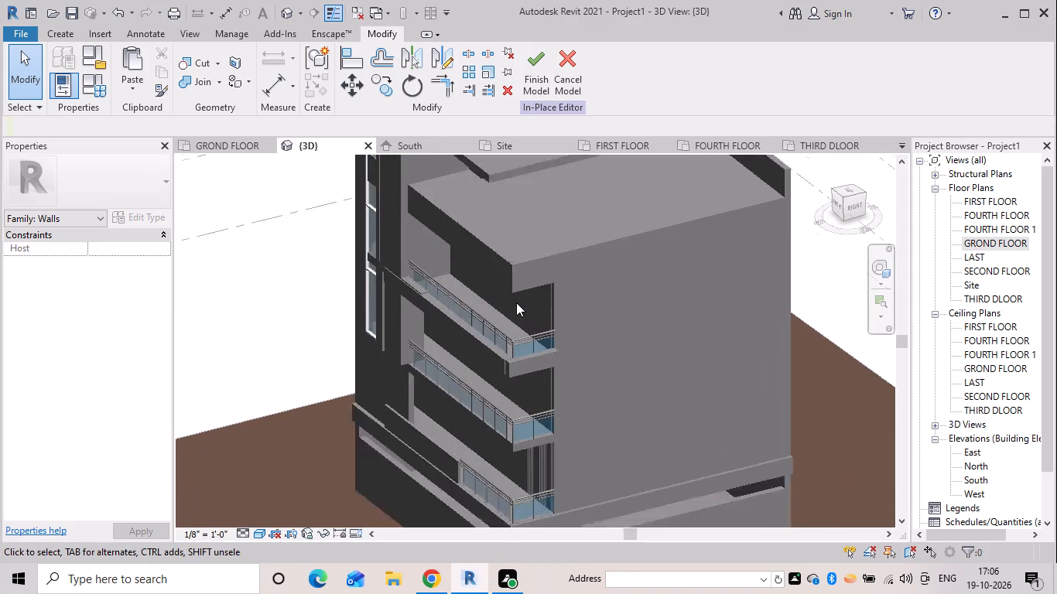
pyautogui.scroll(2, 516, 302)
pyautogui.keyDown('shift'); pyautogui.moveTo(505, 265); pyautogui.dragTo(566, 193, button='middle'); pyautogui.keyUp('shift')
pyautogui.moveTo(599, 262); pyautogui.dragTo(491, 288, button='middle')
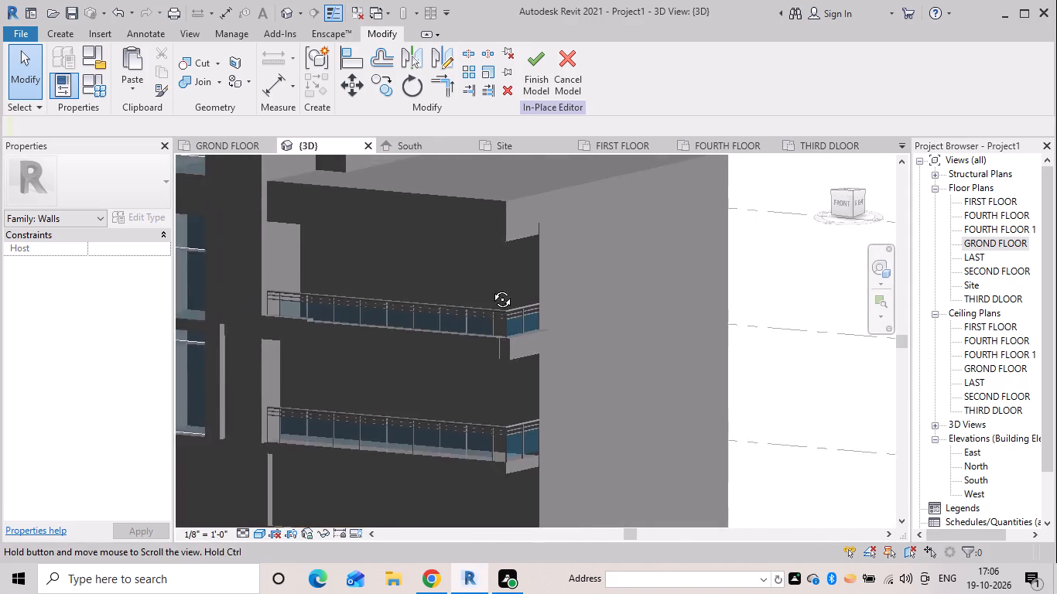
pyautogui.moveTo(491, 288); pyautogui.dragTo(525, 283, button='middle')
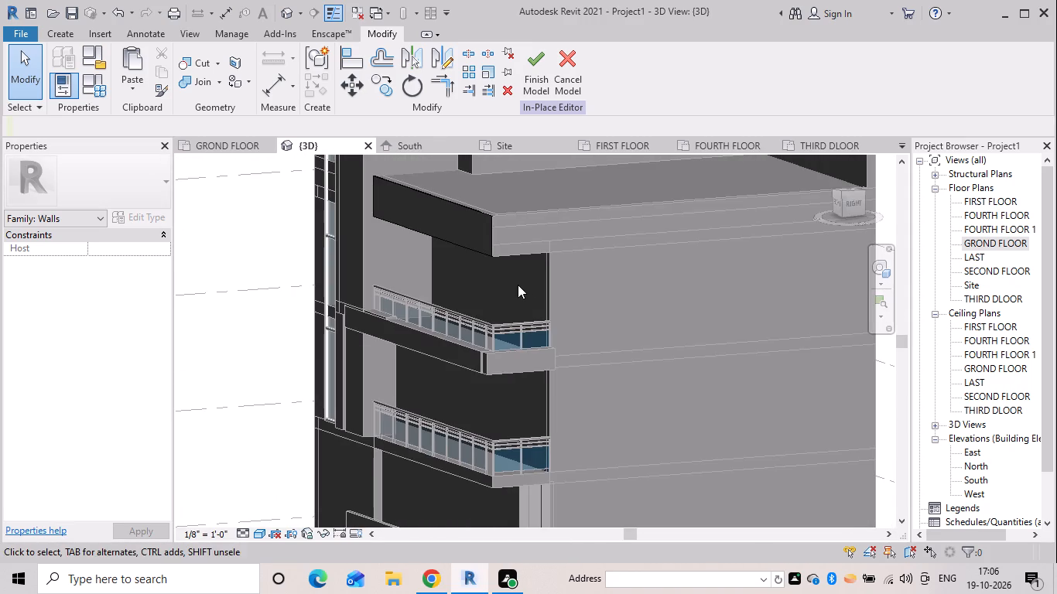
pyautogui.keyDown('shift'); pyautogui.moveTo(426, 275); pyautogui.dragTo(542, 268, button='middle'); pyautogui.keyUp('shift')
pyautogui.click(533, 67)
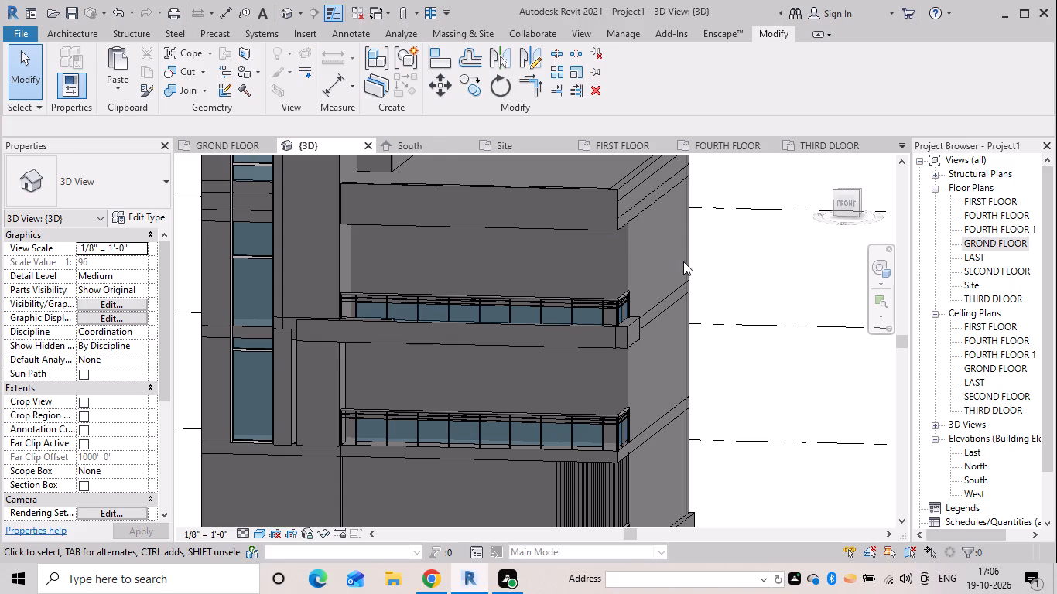
# Reopen the front parapet's in-place wall model for editing.
pyautogui.keyDown('shift'); pyautogui.moveTo(681, 251); pyautogui.dragTo(541, 277, button='middle'); pyautogui.keyUp('shift')
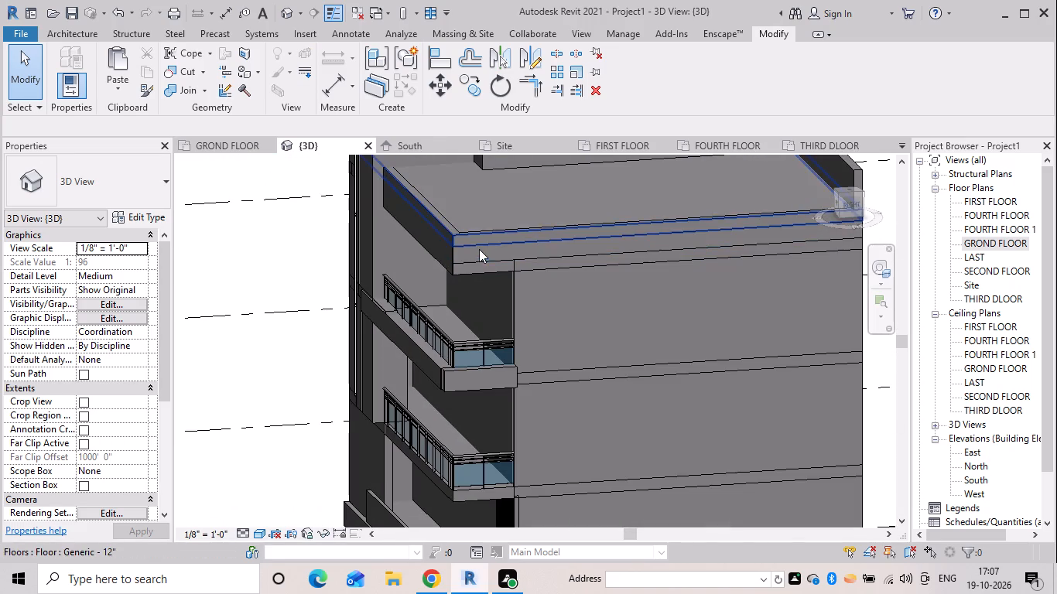
pyautogui.click(447, 249)
pyautogui.click(260, 251)
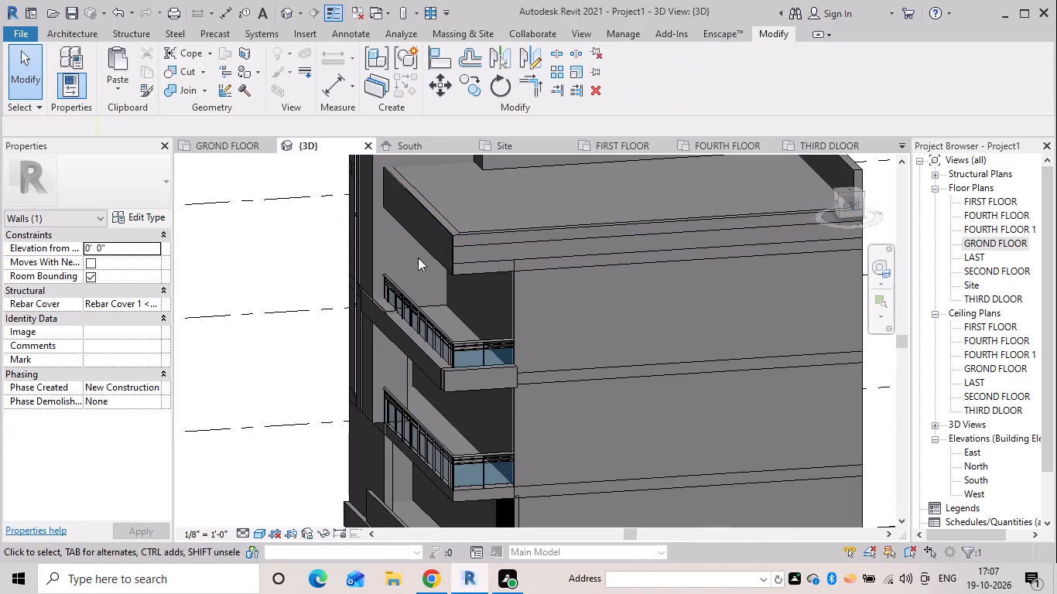
pyautogui.doubleClick(449, 251)
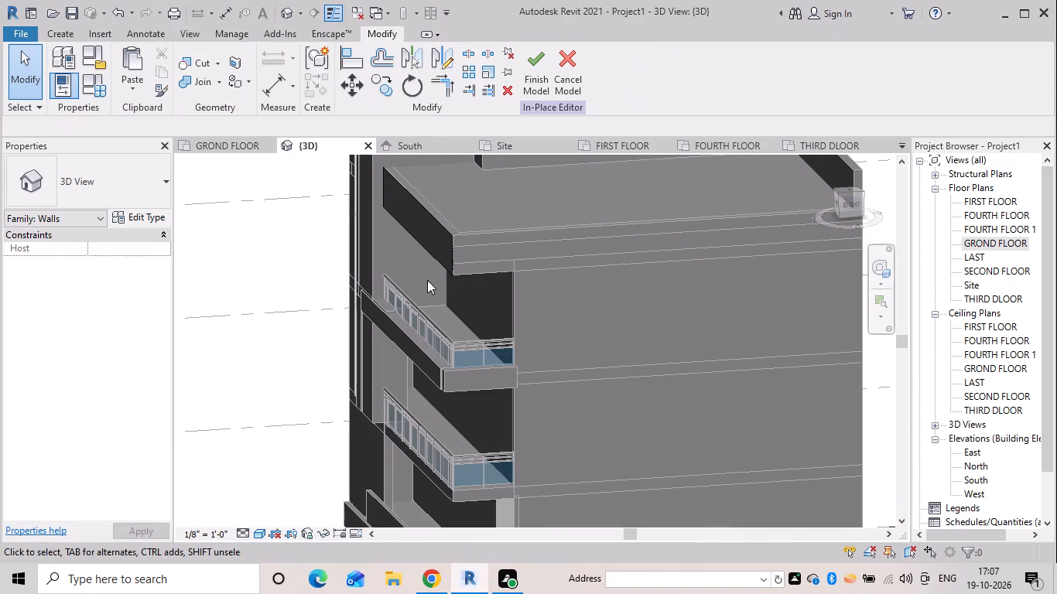
# Start a second extrusion in the in-place model, using the side wall's face at roof level as its work plane.
pyautogui.click(80, 34)
pyautogui.click(76, 34)
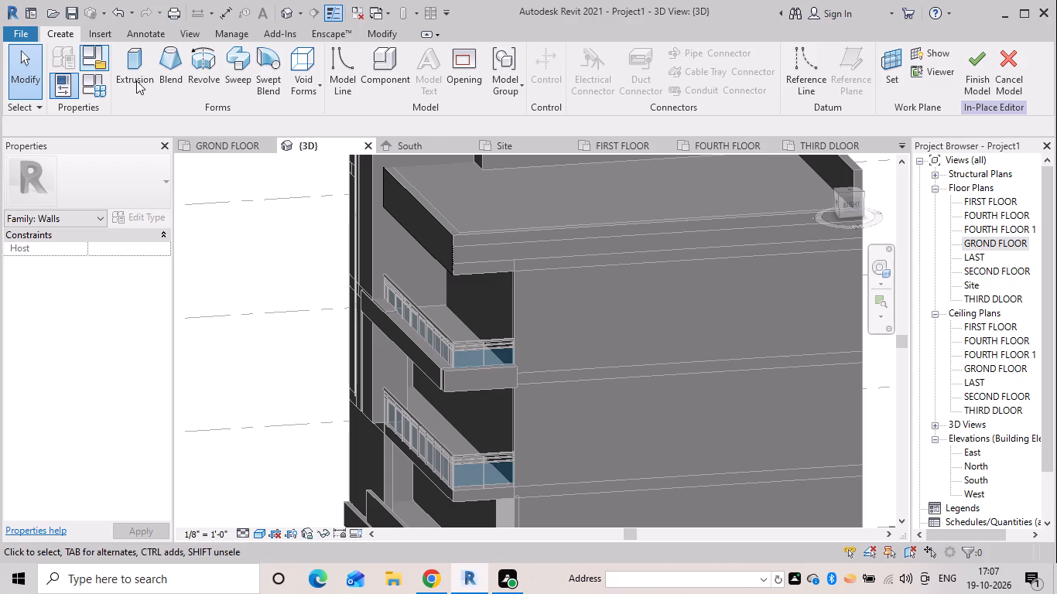
pyautogui.click(136, 80)
pyautogui.click(669, 68)
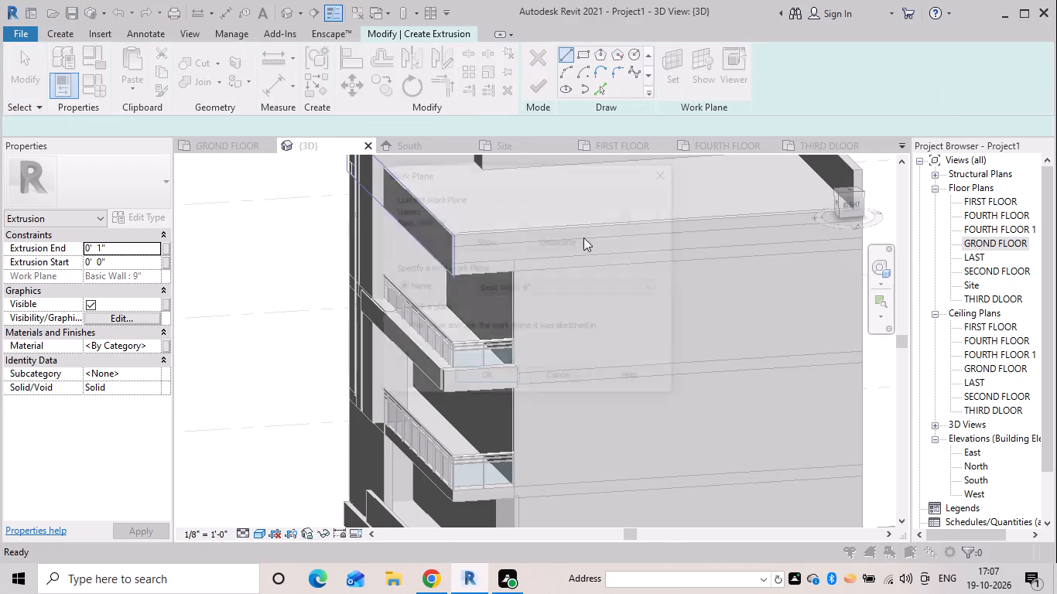
pyautogui.click(449, 312)
pyautogui.click(482, 377)
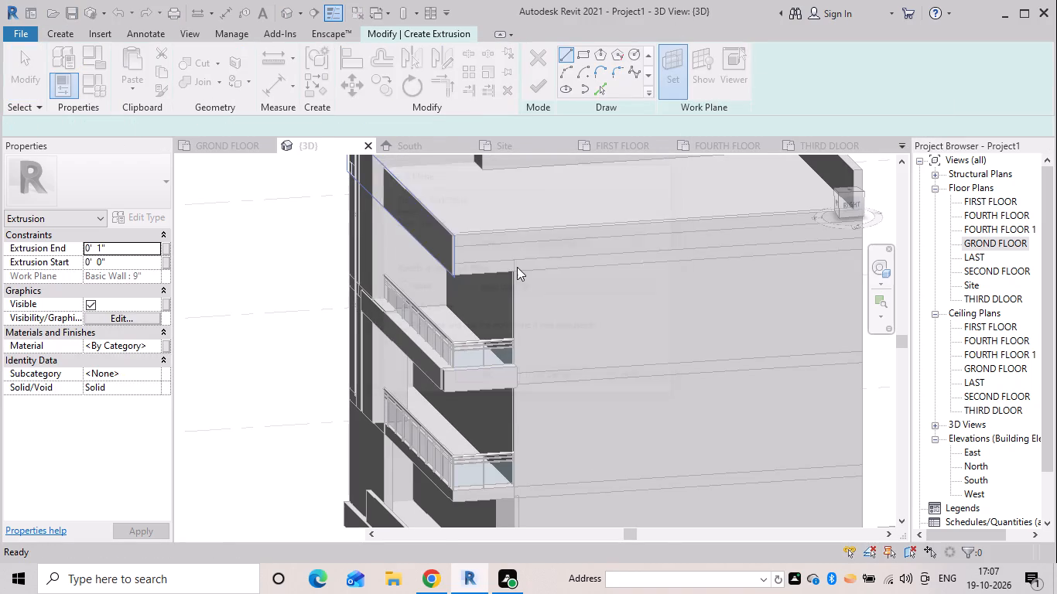
pyautogui.click(515, 255)
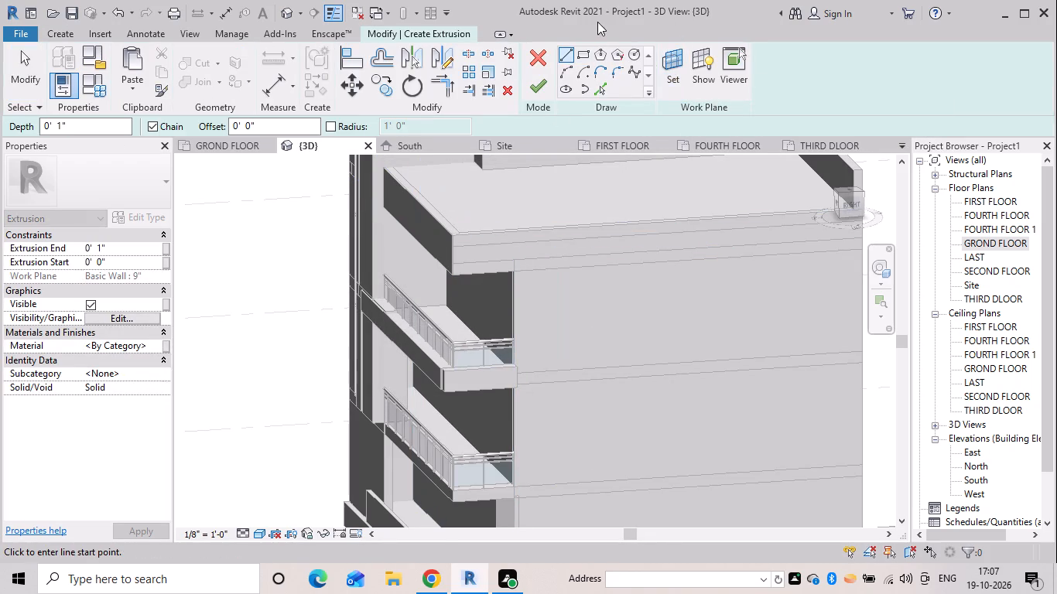
# Sketch a 3' 6" high rectangle along the side wall's roof edge, from the balcony corner to the rear corner, and finish the 1" extrusion.
pyautogui.click(581, 56)
pyautogui.moveTo(581, 56); pyautogui.dragTo(571, 111)
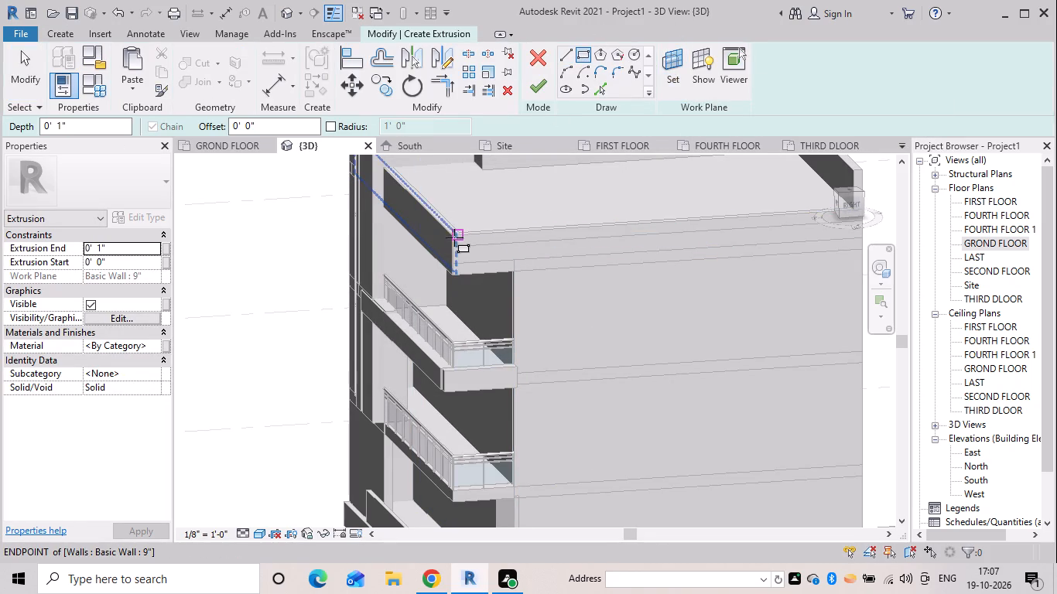
pyautogui.moveTo(453, 235); pyautogui.dragTo(465, 239)
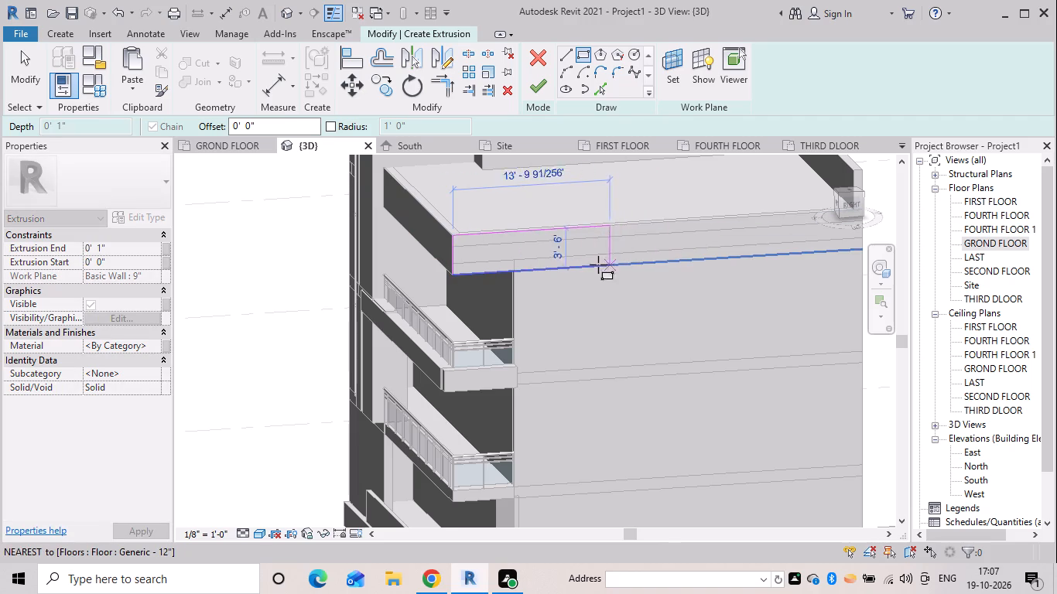
pyautogui.scroll(8, 446, 251)
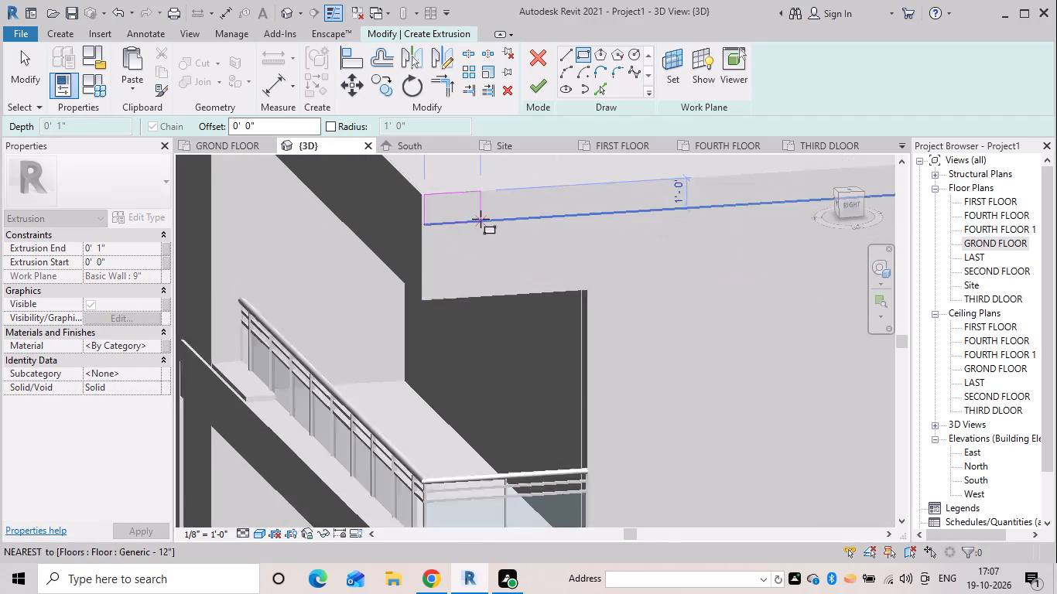
pyautogui.scroll(3, 481, 219)
pyautogui.press('Escape')
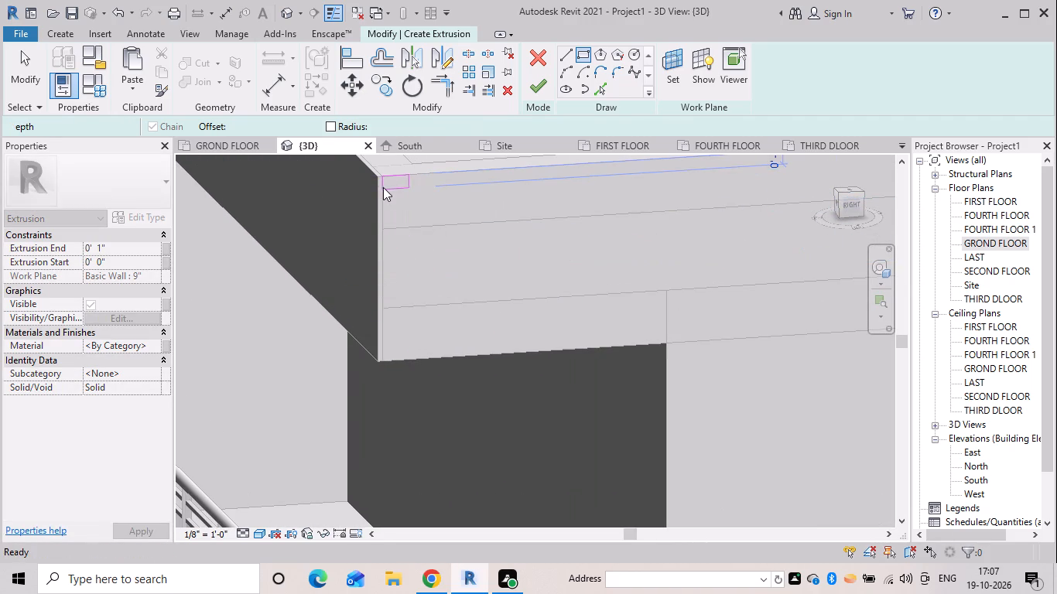
pyautogui.scroll(12, 454, 228)
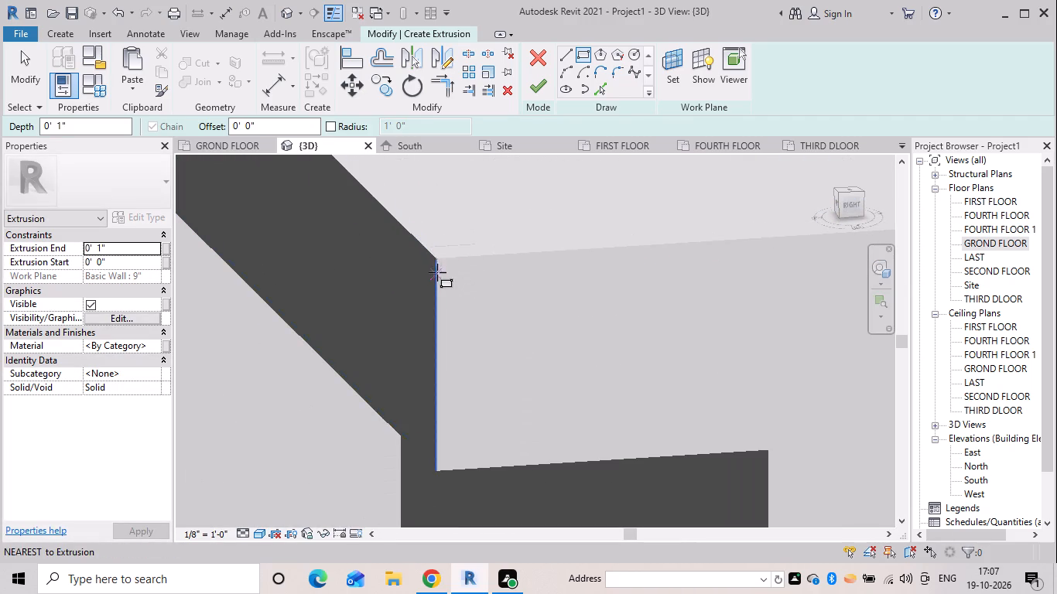
pyautogui.moveTo(434, 256); pyautogui.dragTo(455, 269)
pyautogui.scroll(-6, 666, 347)
pyautogui.scroll(1, 667, 291)
pyautogui.moveTo(665, 290); pyautogui.dragTo(314, 213, button='middle')
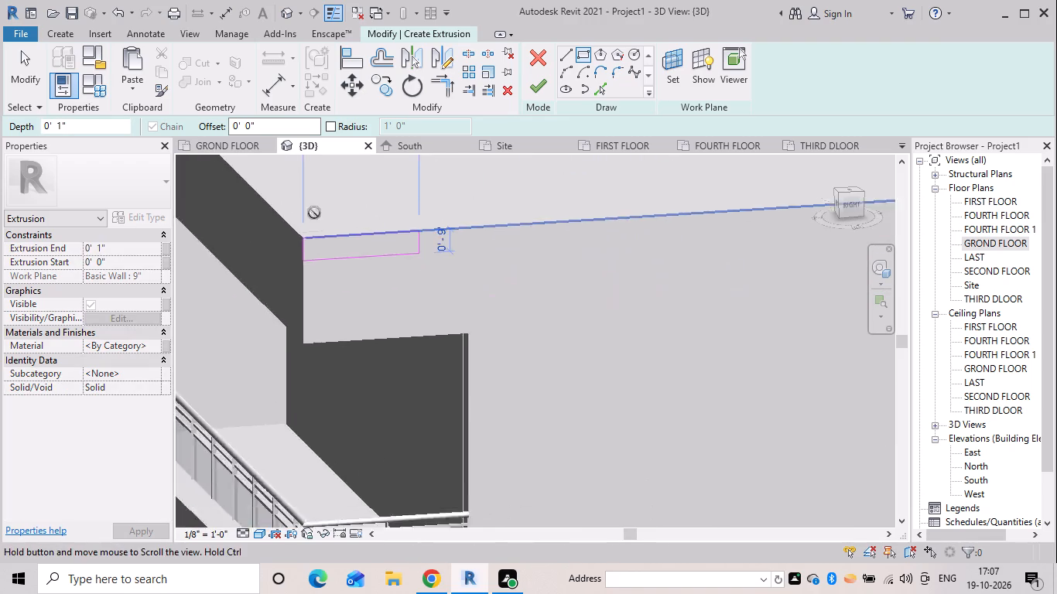
pyautogui.moveTo(314, 213); pyautogui.dragTo(241, 203, button='middle')
pyautogui.scroll(-4, 667, 300)
pyautogui.moveTo(670, 299); pyautogui.dragTo(282, 268, button='middle')
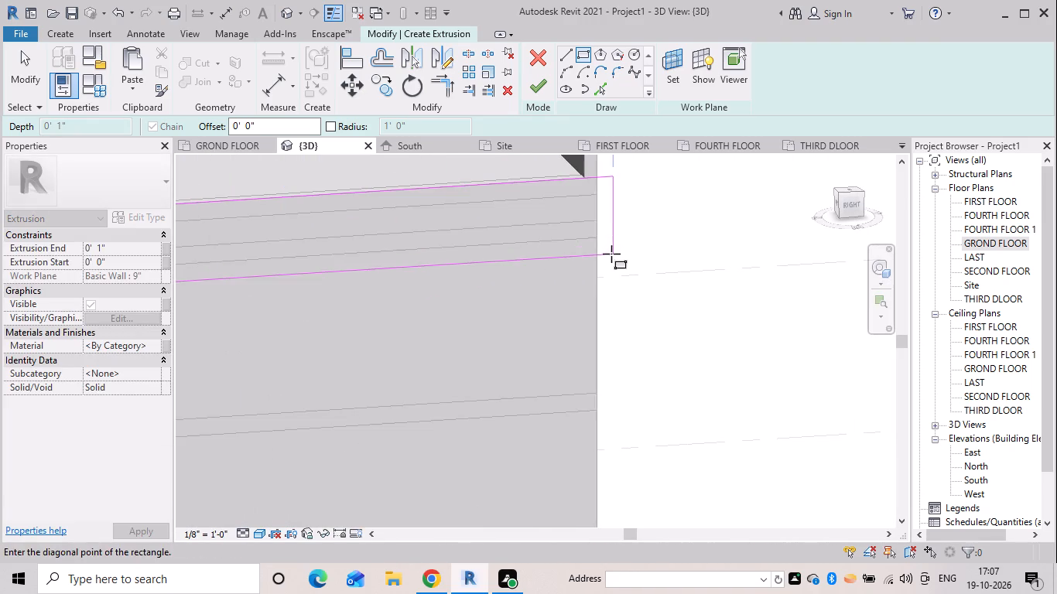
pyautogui.click(595, 240)
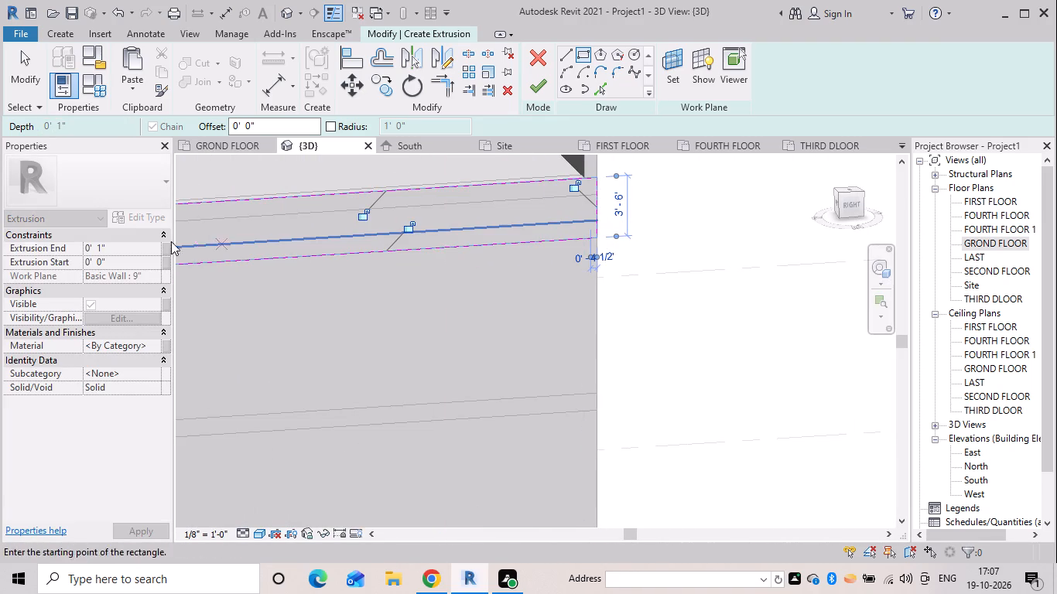
pyautogui.click(539, 88)
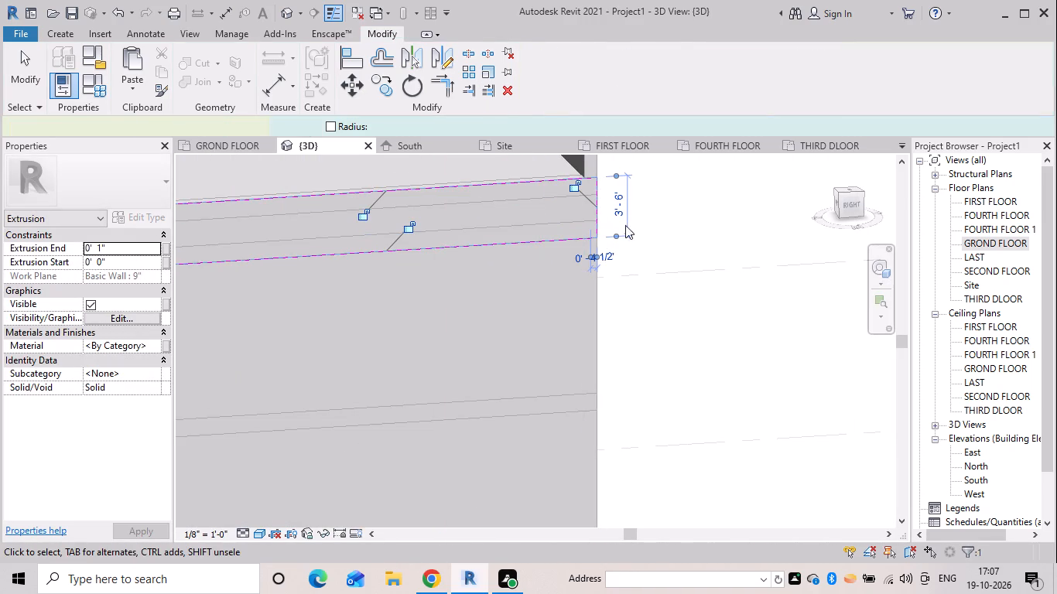
pyautogui.click(686, 283)
# Set the extrusion end of the side parapet extrusion to 2".
pyautogui.scroll(-4, 664, 259)
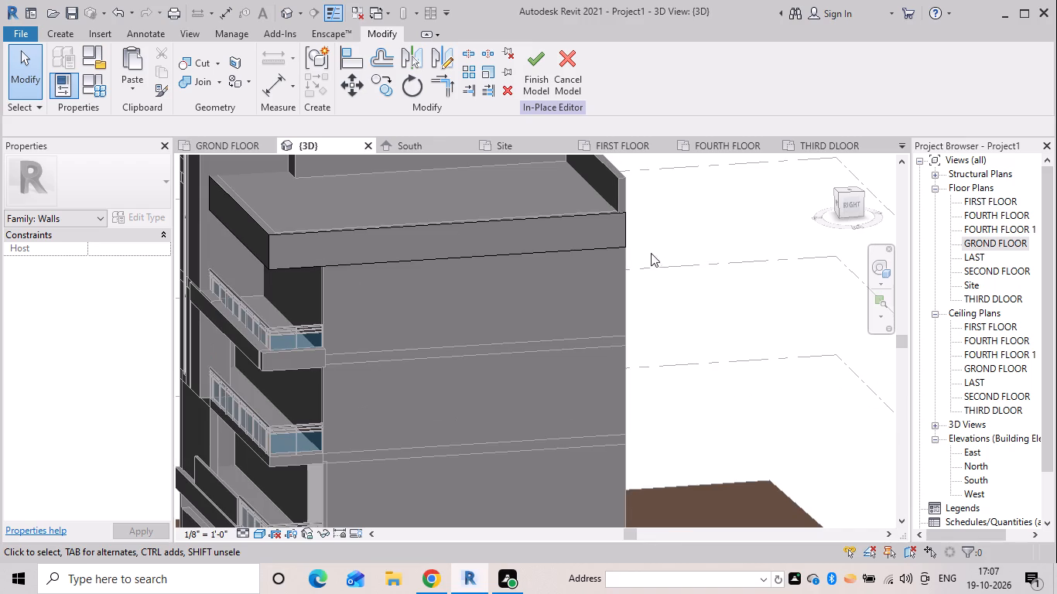
pyautogui.scroll(-2, 679, 230)
pyautogui.keyDown('shift'); pyautogui.moveTo(669, 234); pyautogui.dragTo(747, 228, button='middle'); pyautogui.keyUp('shift')
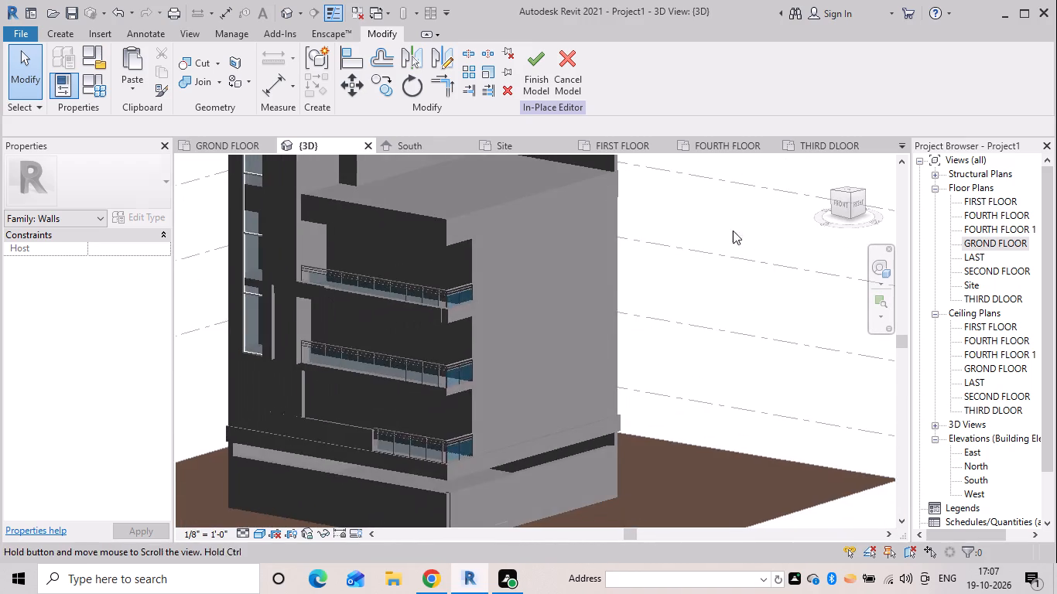
pyautogui.keyDown('shift'); pyautogui.moveTo(683, 211); pyautogui.dragTo(733, 191, button='middle'); pyautogui.keyUp('shift')
pyautogui.keyDown('shift'); pyautogui.moveTo(636, 213); pyautogui.dragTo(678, 193, button='middle'); pyautogui.keyUp('shift')
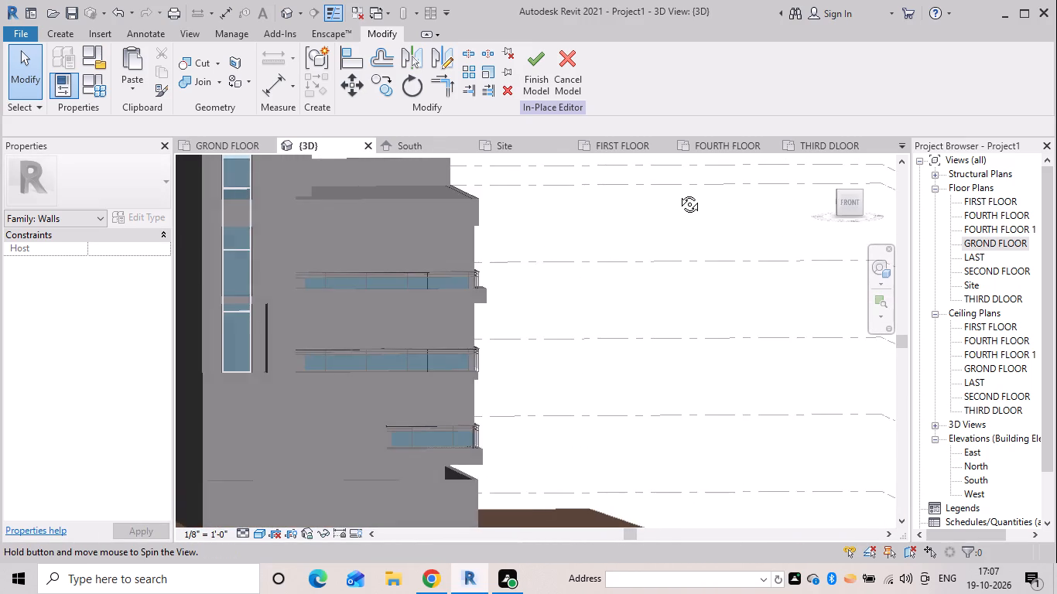
pyautogui.keyDown('shift'); pyautogui.moveTo(678, 193); pyautogui.dragTo(646, 193, button='middle'); pyautogui.keyUp('shift')
pyautogui.keyDown('shift'); pyautogui.moveTo(659, 204); pyautogui.dragTo(643, 201, button='middle'); pyautogui.keyUp('shift')
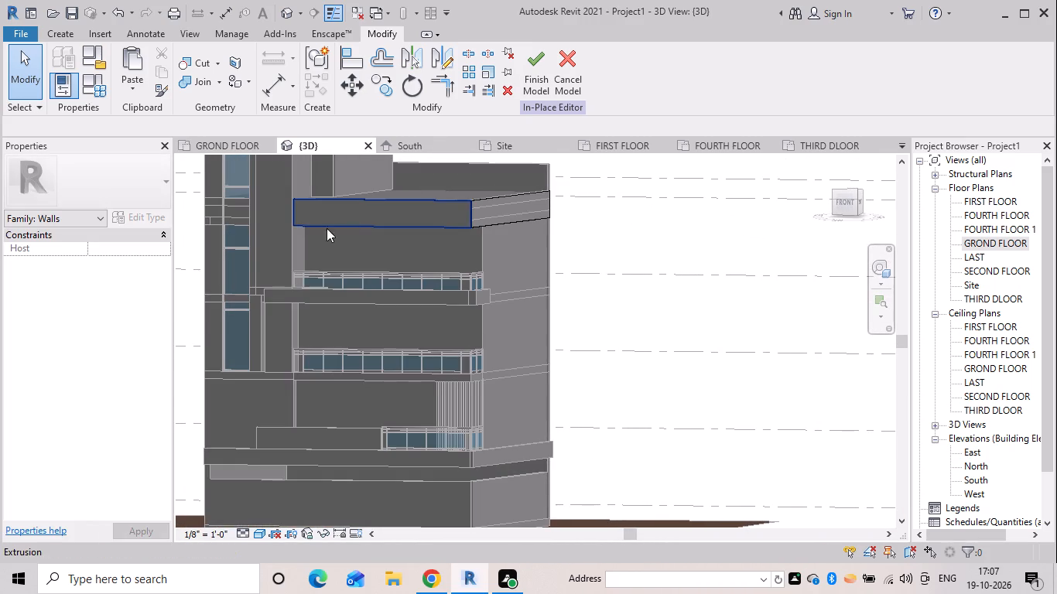
pyautogui.click(511, 221)
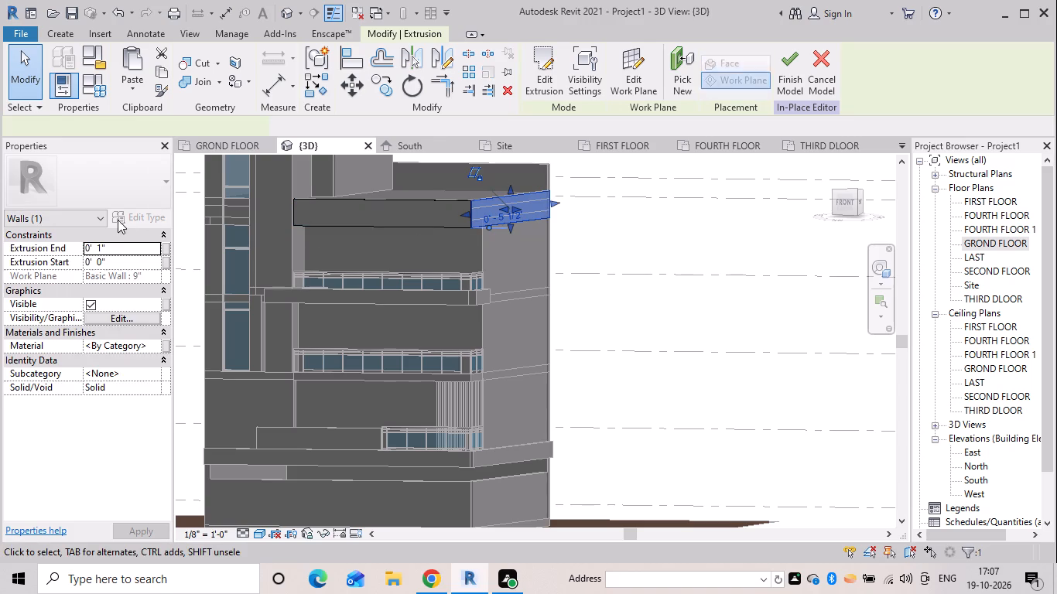
pyautogui.moveTo(124, 251); pyautogui.dragTo(135, 257)
pyautogui.press('BackSpace')
pyautogui.write('2"')
pyautogui.press('Return')
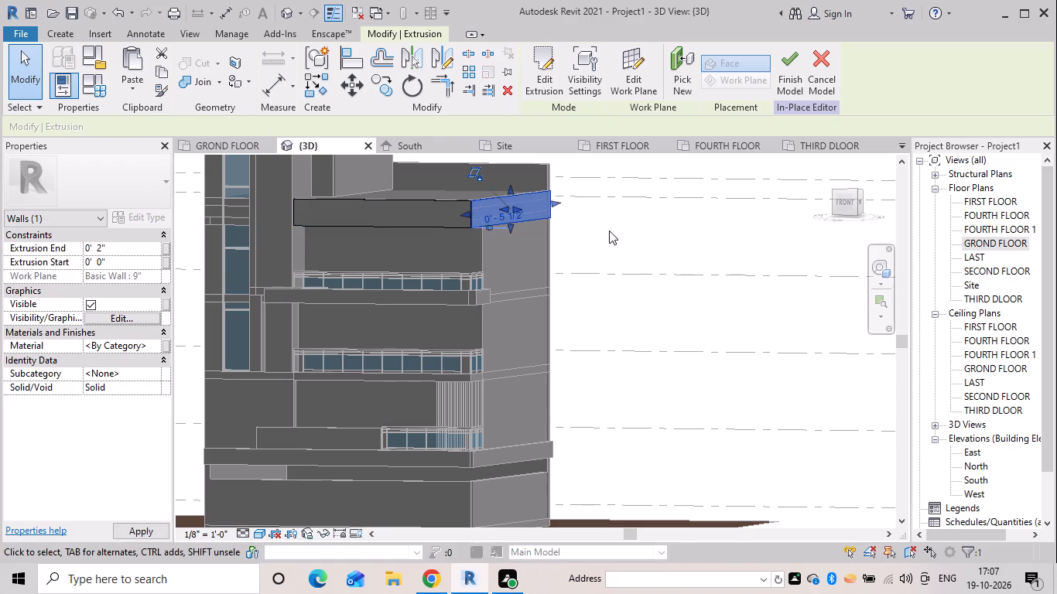
pyautogui.click(634, 225)
# Set the extrusion end of the front parapet extrusion to 2".
pyautogui.click(453, 220)
pyautogui.click(453, 225)
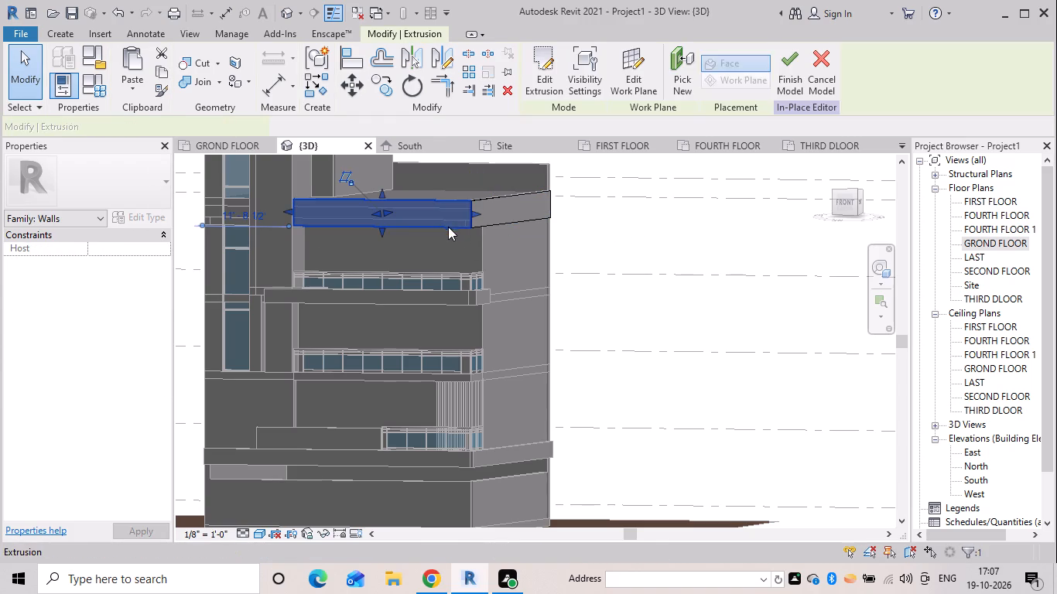
pyautogui.click(133, 251)
pyautogui.press('BackSpace')
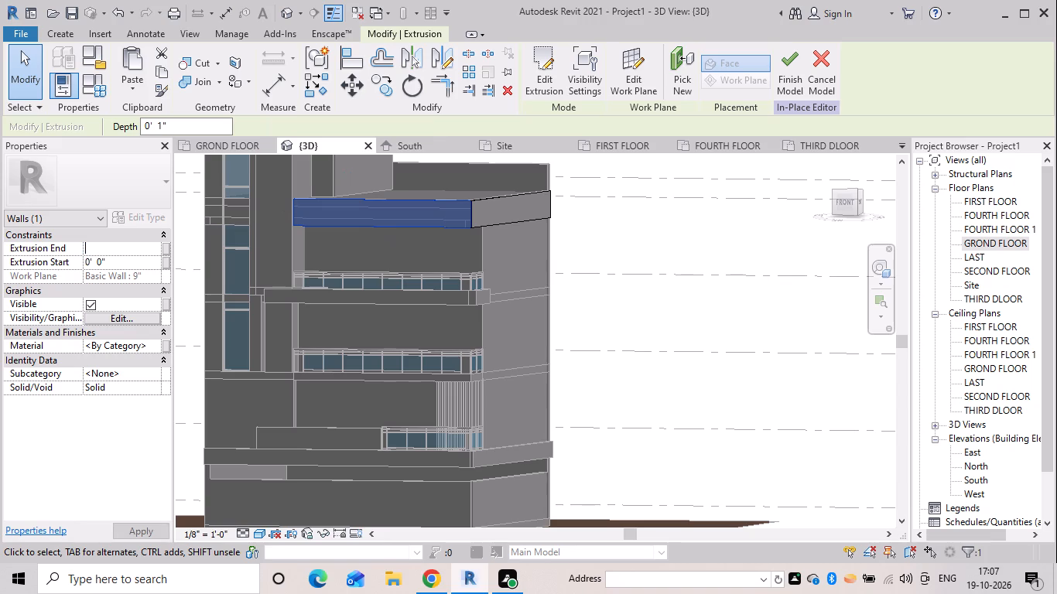
pyautogui.write('2"')
pyautogui.press('Return')
# Finish the in-place wall model that holds the front and side parapet extrusions.
pyautogui.press('Escape')
pyautogui.click(702, 239)
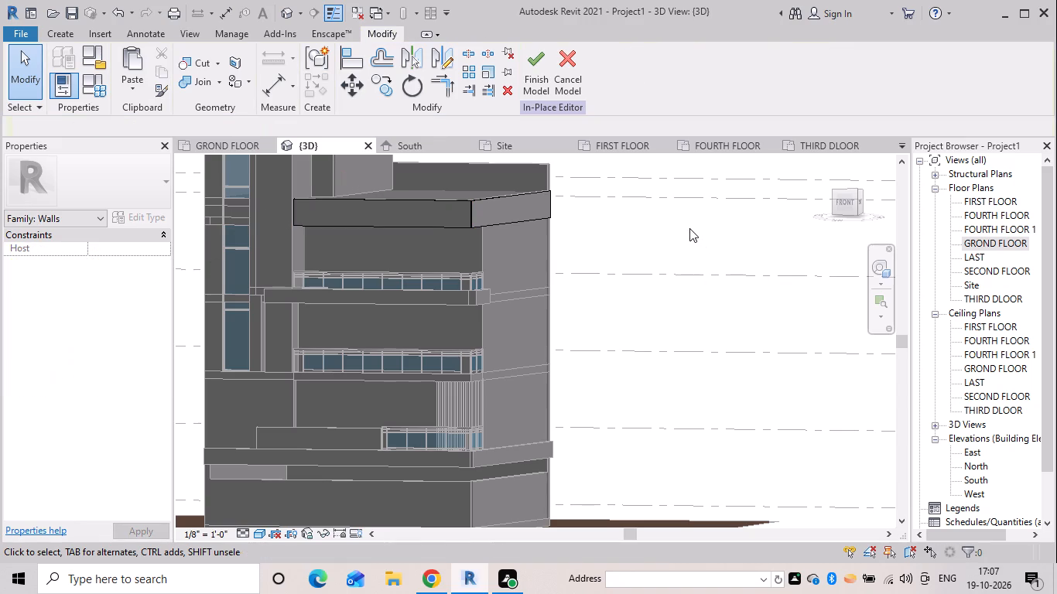
pyautogui.scroll(-3, 669, 196)
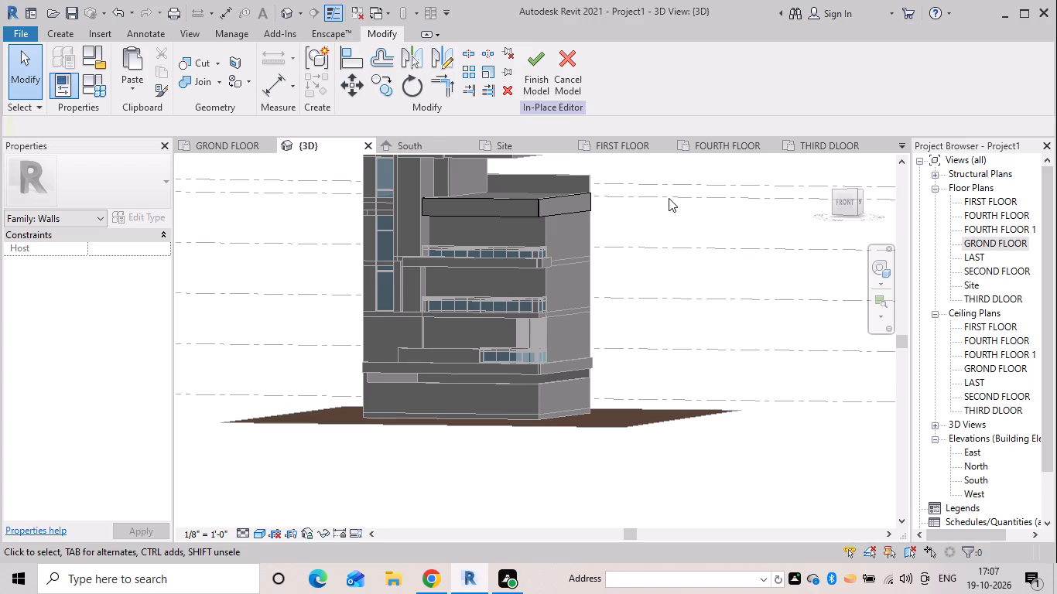
pyautogui.keyDown('shift'); pyautogui.moveTo(681, 200); pyautogui.dragTo(679, 250, button='middle'); pyautogui.keyUp('shift')
pyautogui.scroll(1, 641, 247)
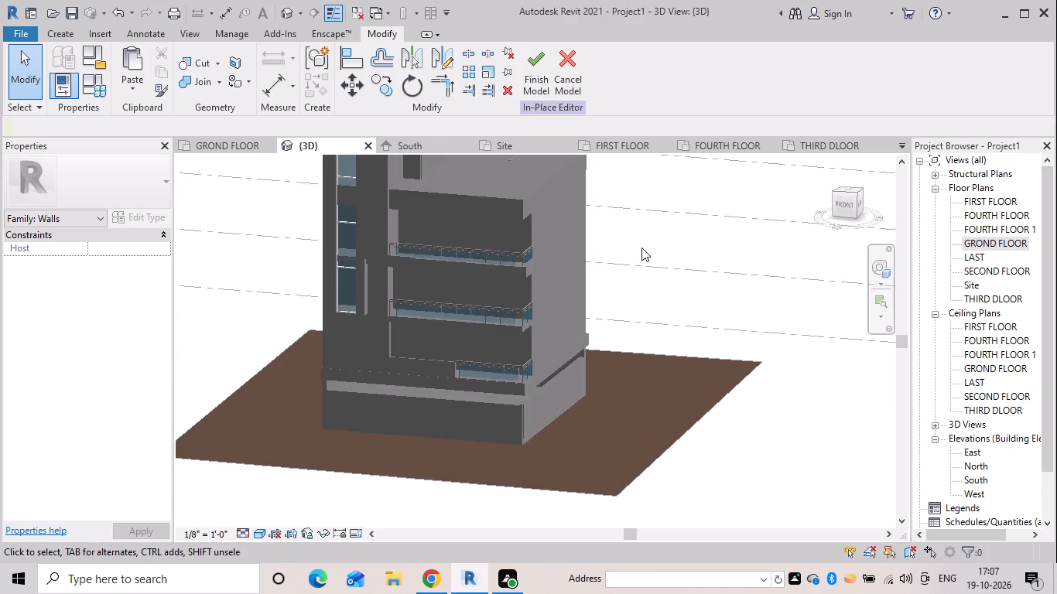
pyautogui.scroll(1, 641, 247)
pyautogui.click(545, 68)
# Pull the front face of the third-floor in-place balcony band back flush with the front face of the vertical panel below it.
pyautogui.keyDown('shift'); pyautogui.moveTo(652, 250); pyautogui.dragTo(654, 213, button='middle'); pyautogui.keyUp('shift')
pyautogui.scroll(3, 477, 275)
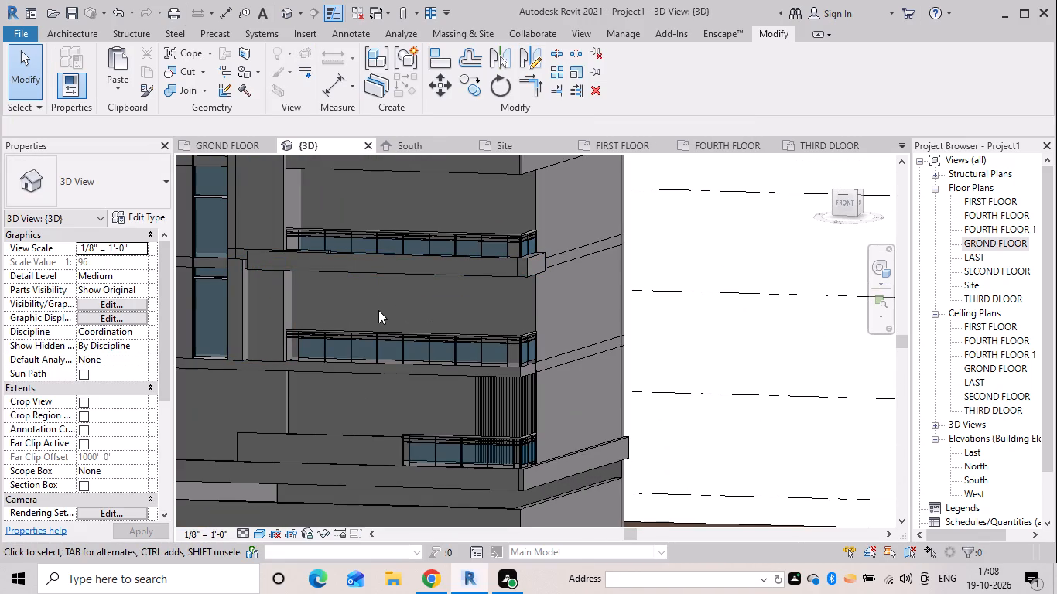
pyautogui.keyDown('shift'); pyautogui.moveTo(392, 306); pyautogui.dragTo(450, 299, button='middle'); pyautogui.keyUp('shift')
pyautogui.scroll(5, 270, 269)
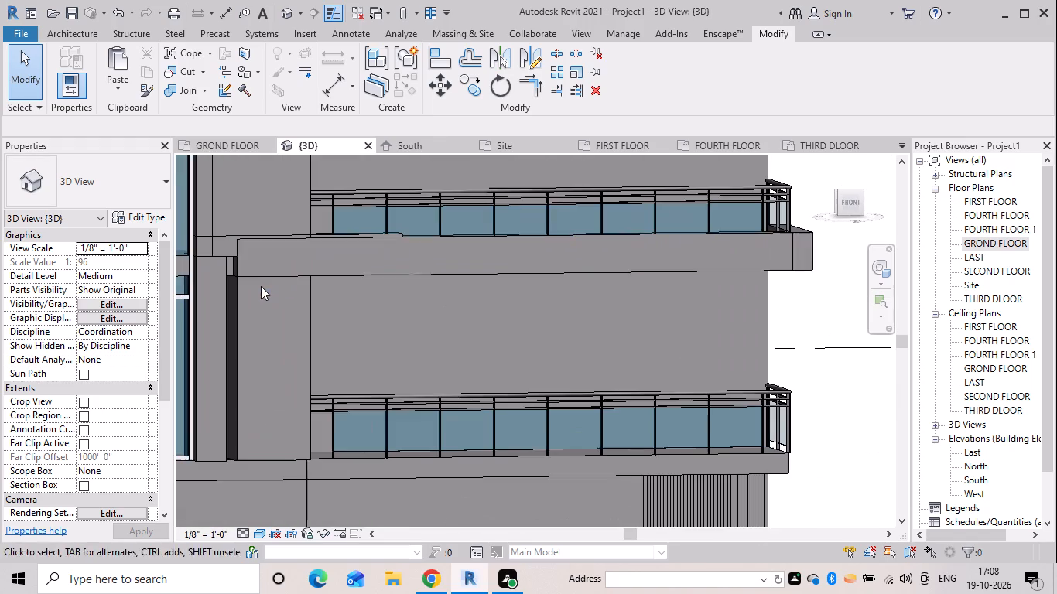
pyautogui.keyDown('shift'); pyautogui.moveTo(278, 276); pyautogui.dragTo(345, 329, button='middle'); pyautogui.keyUp('shift')
pyautogui.scroll(10, 309, 310)
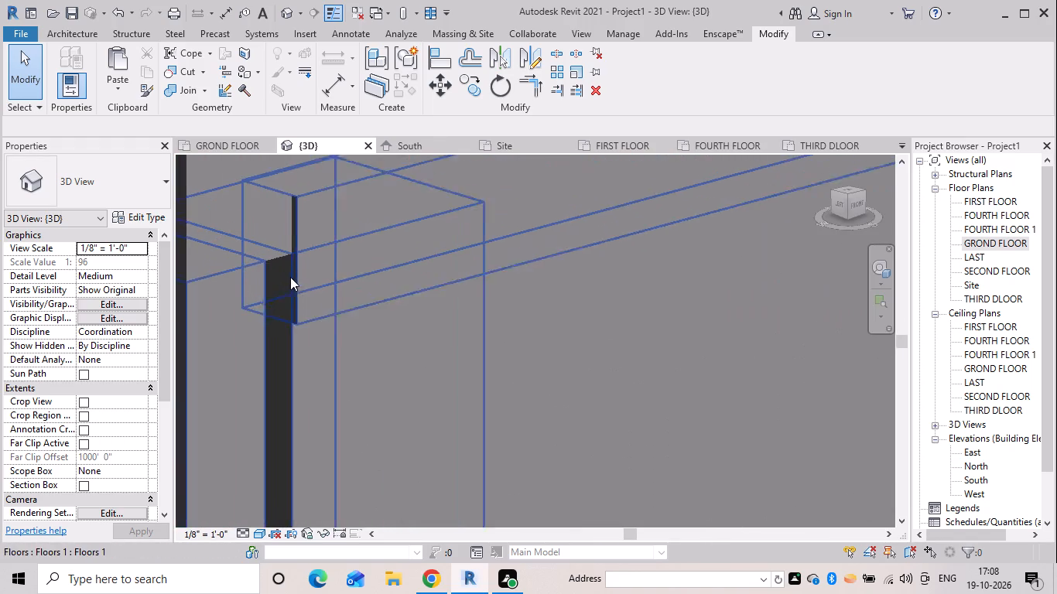
pyautogui.scroll(5, 303, 333)
pyautogui.keyDown('shift'); pyautogui.moveTo(307, 330); pyautogui.dragTo(354, 330, button='middle'); pyautogui.keyUp('shift')
pyautogui.scroll(-5, 481, 329)
pyautogui.moveTo(481, 329); pyautogui.dragTo(382, 314, button='middle')
pyautogui.scroll(1, 481, 329)
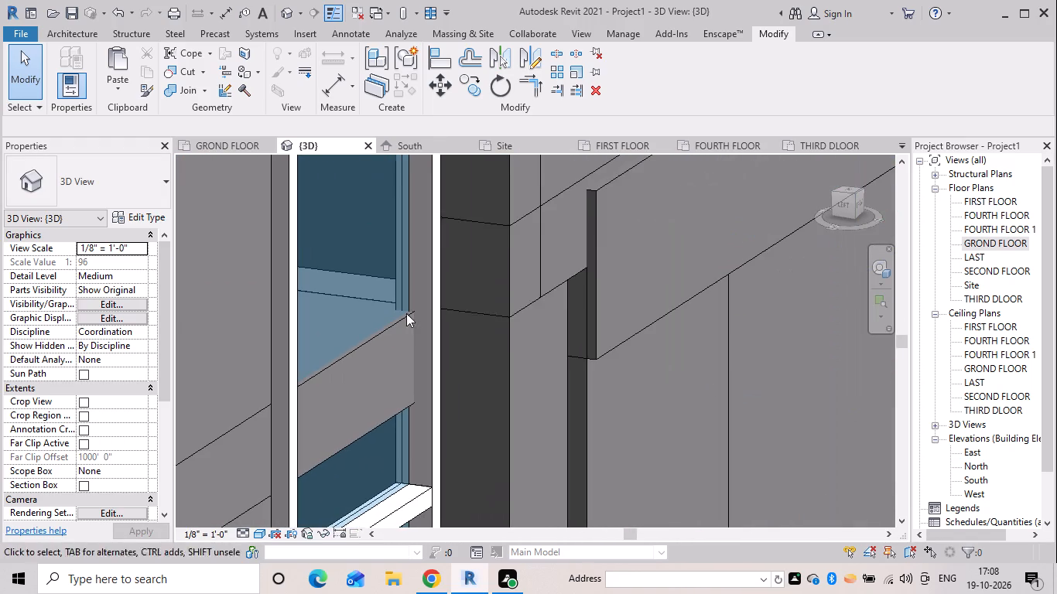
pyautogui.click(590, 295)
pyautogui.scroll(-8, 594, 303)
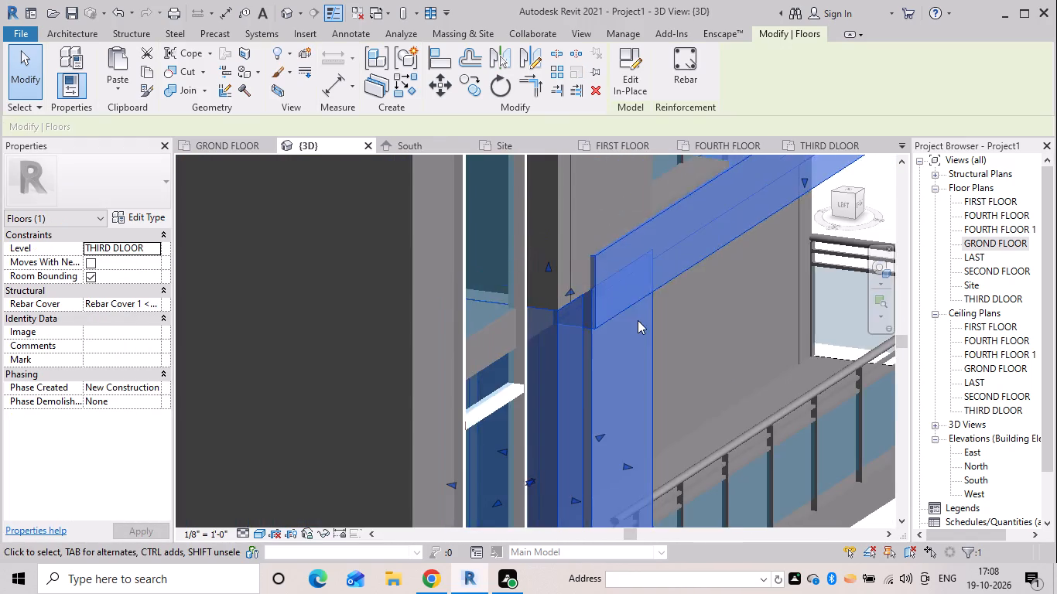
pyautogui.scroll(-3, 638, 320)
pyautogui.keyDown('shift'); pyautogui.moveTo(694, 303); pyautogui.dragTo(745, 238, button='middle'); pyautogui.keyUp('shift')
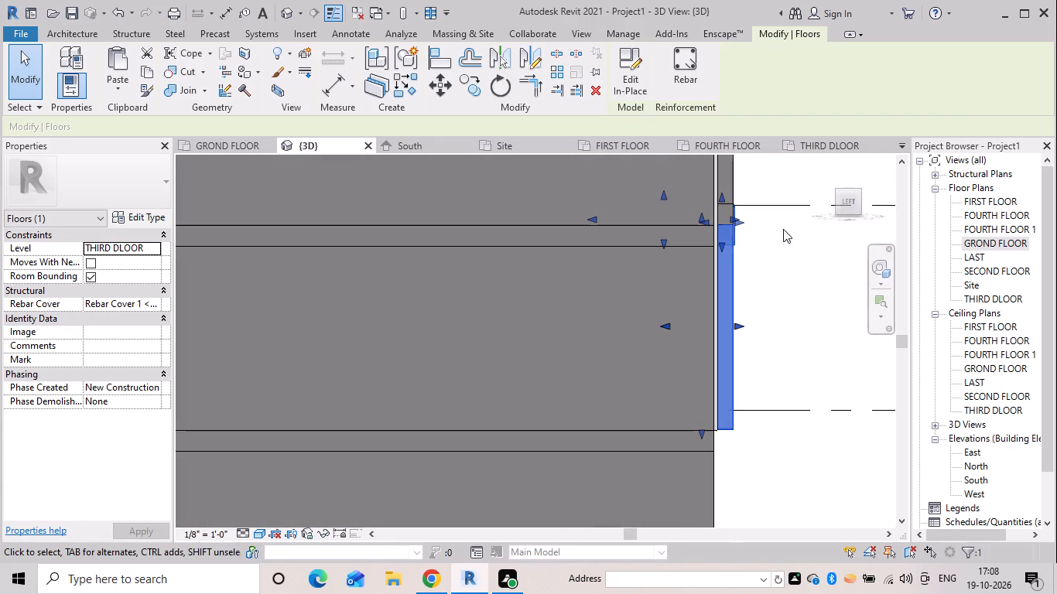
pyautogui.click(856, 200)
pyautogui.scroll(5, 777, 218)
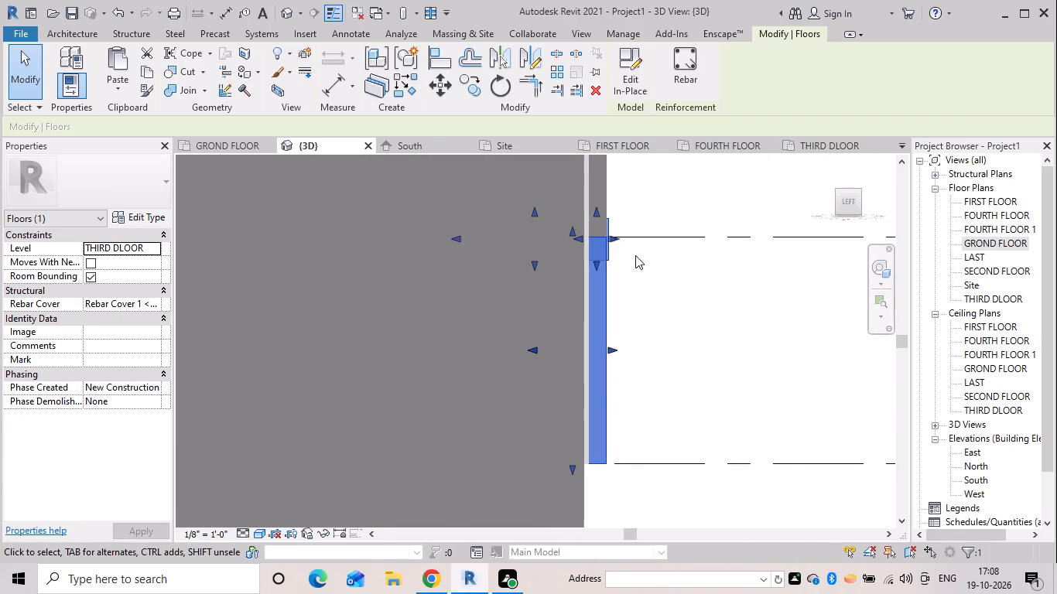
pyautogui.scroll(11, 619, 253)
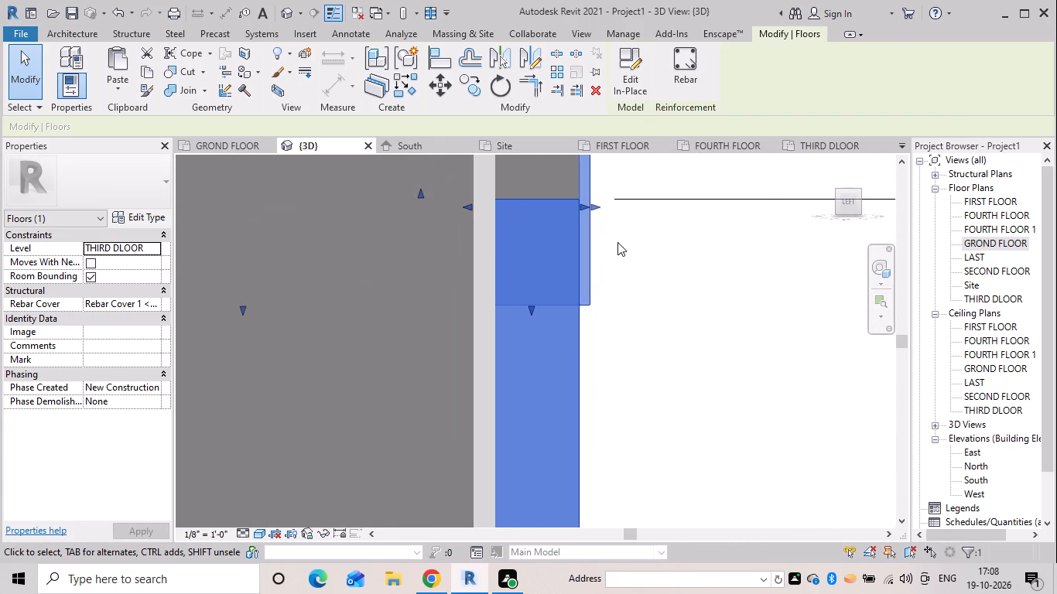
pyautogui.scroll(4, 624, 234)
pyautogui.moveTo(572, 186); pyautogui.dragTo(560, 188)
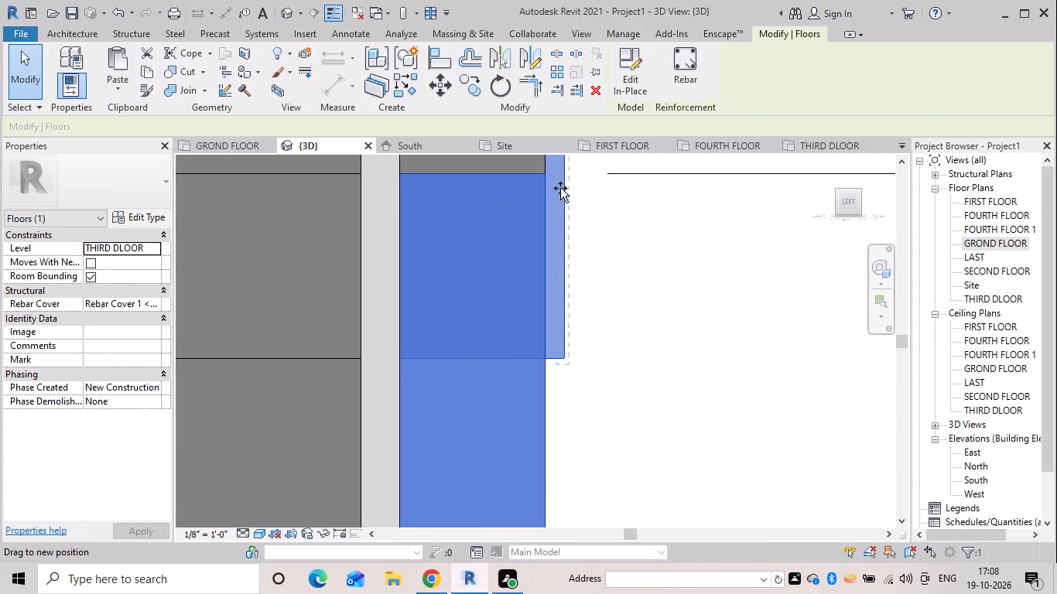
pyautogui.moveTo(560, 188); pyautogui.dragTo(546, 183)
pyautogui.click(612, 223)
# Open the third-floor in-place floor model, with its vertical panel and balcony band, for editing.
pyautogui.scroll(-3, 622, 336)
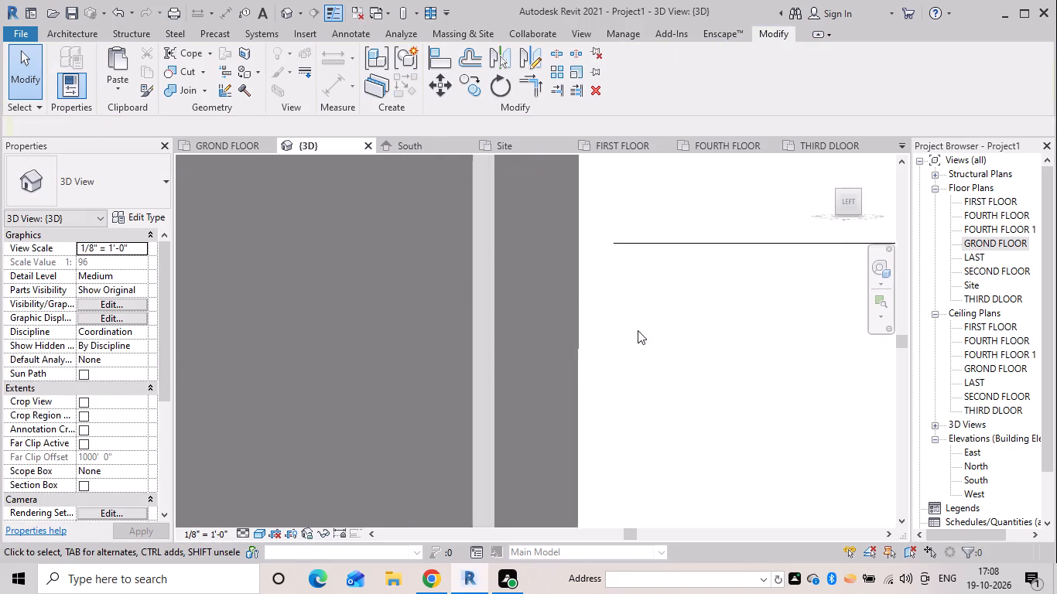
pyautogui.scroll(-8, 638, 330)
pyautogui.keyDown('shift'); pyautogui.moveTo(717, 336); pyautogui.dragTo(592, 340, button='middle'); pyautogui.keyUp('shift')
pyautogui.scroll(-10, 590, 340)
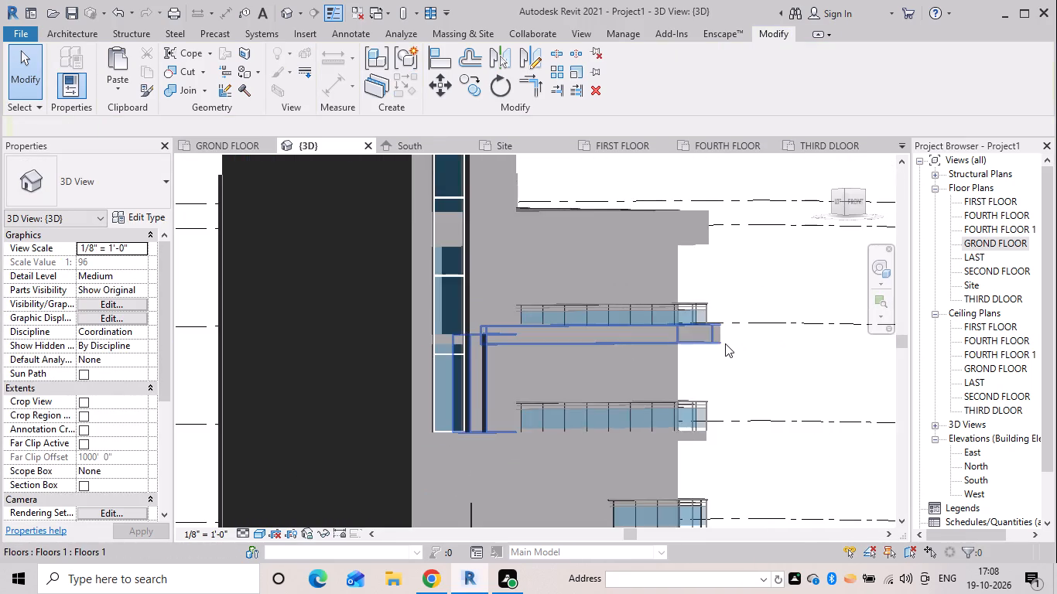
pyautogui.scroll(-2, 730, 350)
pyautogui.keyDown('shift'); pyautogui.moveTo(730, 350); pyautogui.dragTo(619, 415, button='middle'); pyautogui.keyUp('shift')
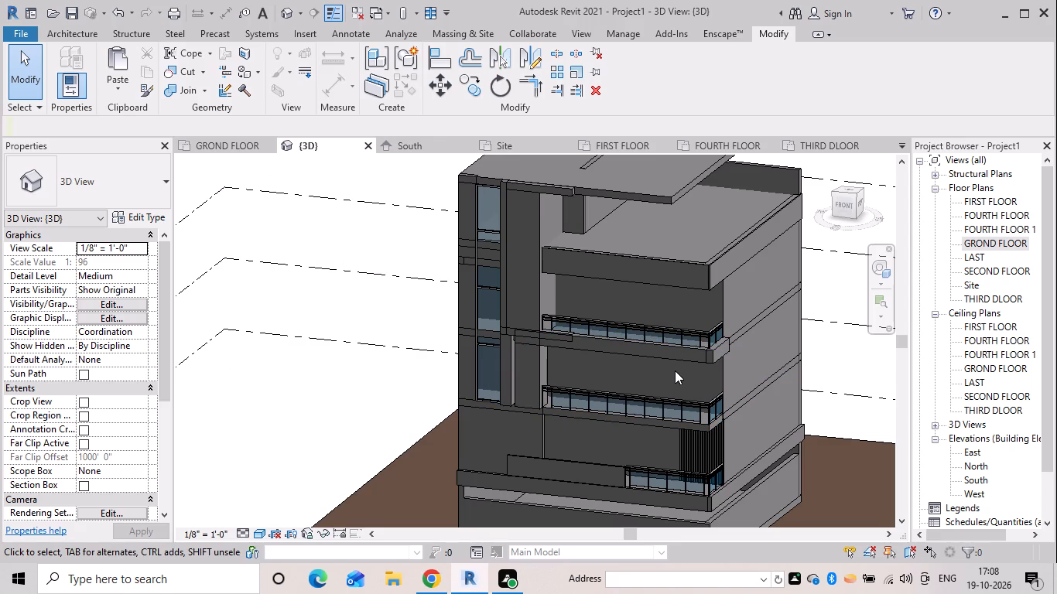
pyautogui.click(539, 365)
pyautogui.moveTo(359, 234); pyautogui.dragTo(368, 249)
pyautogui.scroll(2, 491, 350)
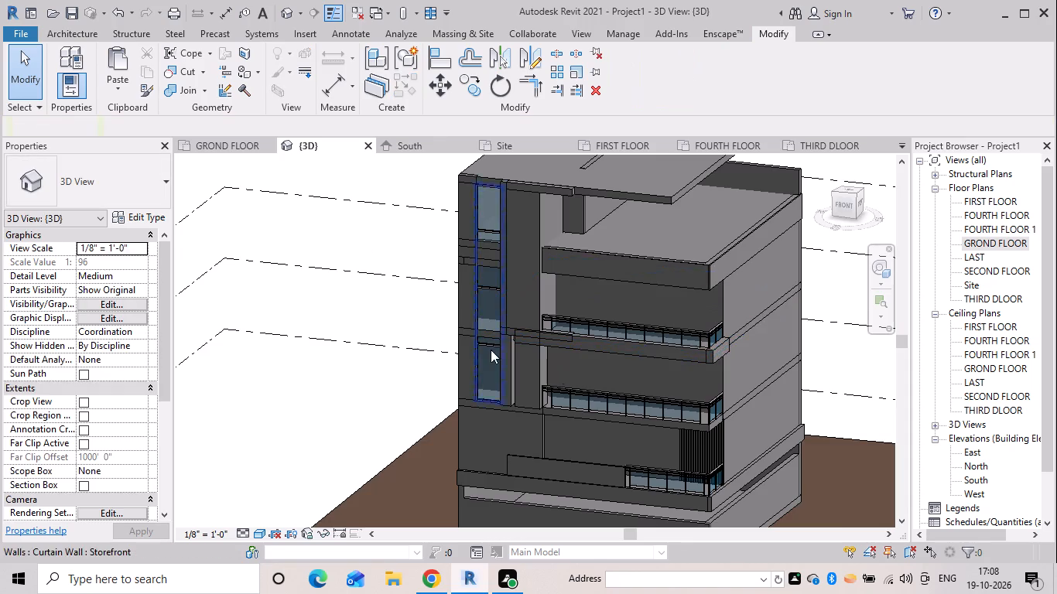
pyautogui.scroll(3, 491, 350)
pyautogui.click(591, 379)
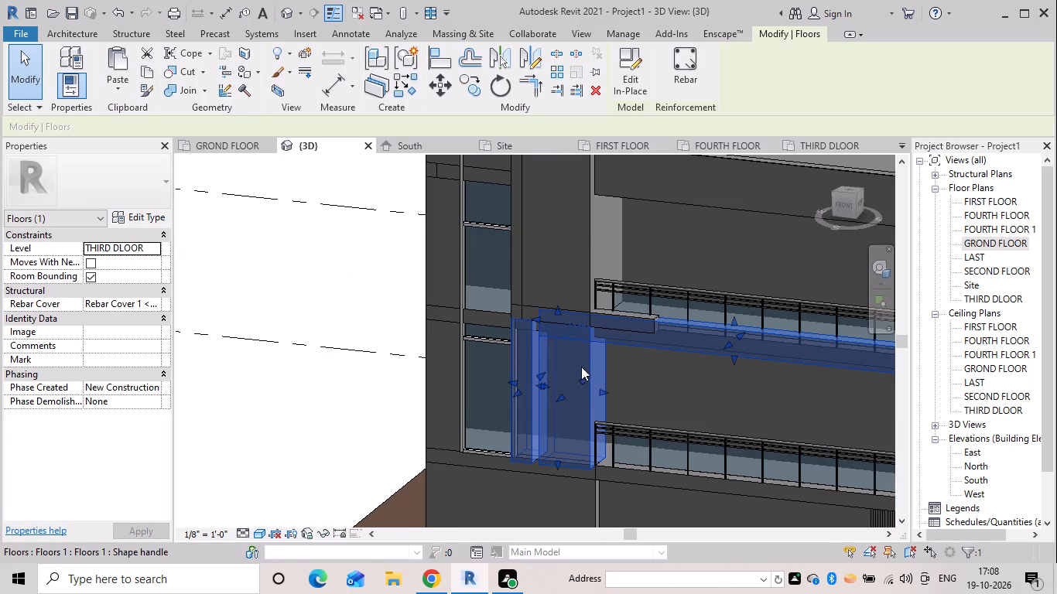
pyautogui.click(586, 345)
pyautogui.click(636, 357)
pyautogui.doubleClick(590, 355)
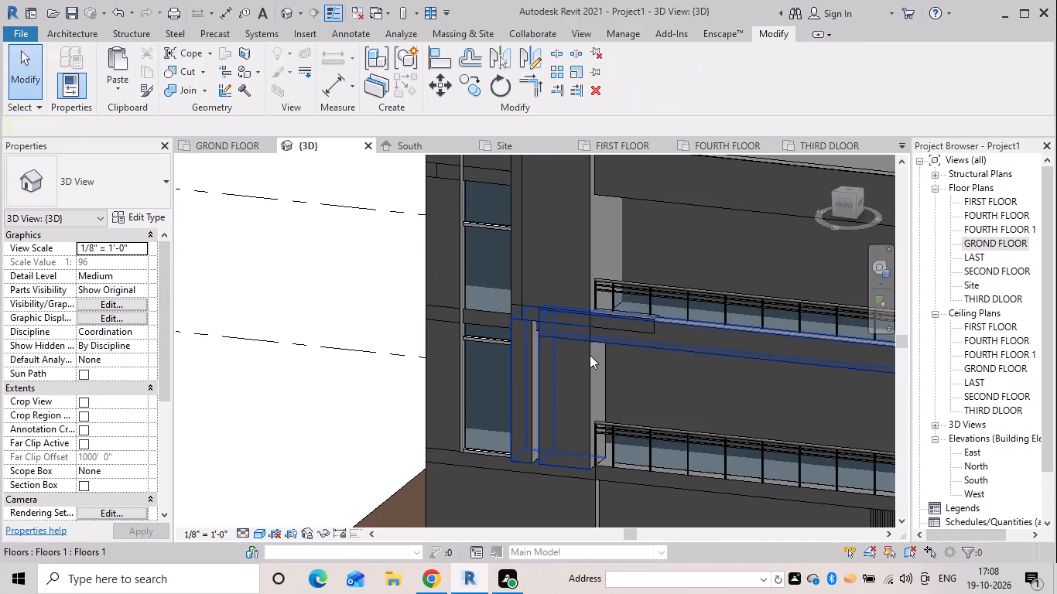
pyautogui.click(590, 355)
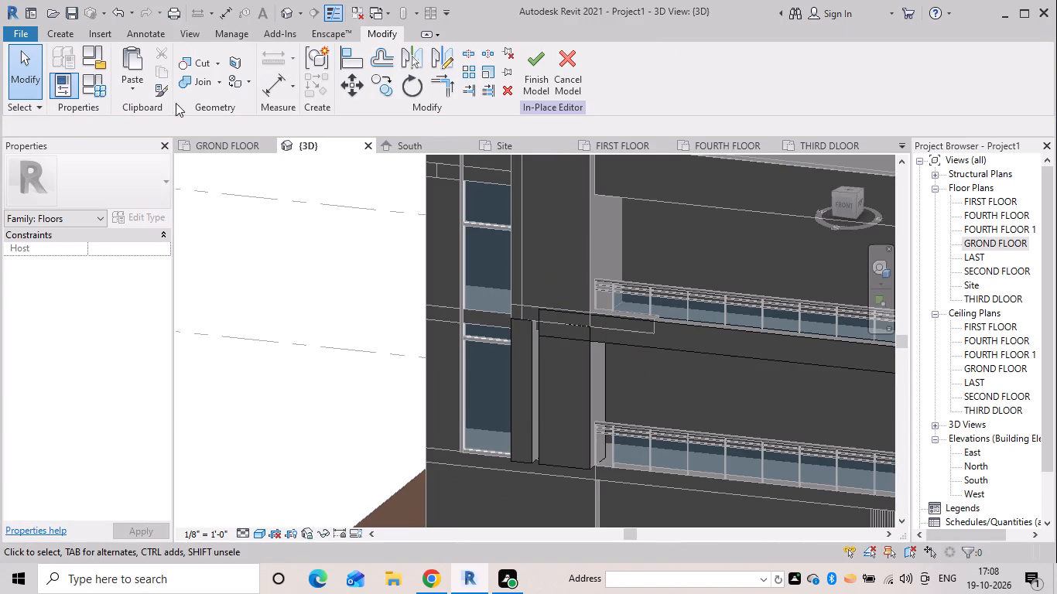
# Start a new extrusion in the in-place floor model, using the vertical panel's front face as its work plane.
pyautogui.click(52, 32)
pyautogui.click(128, 87)
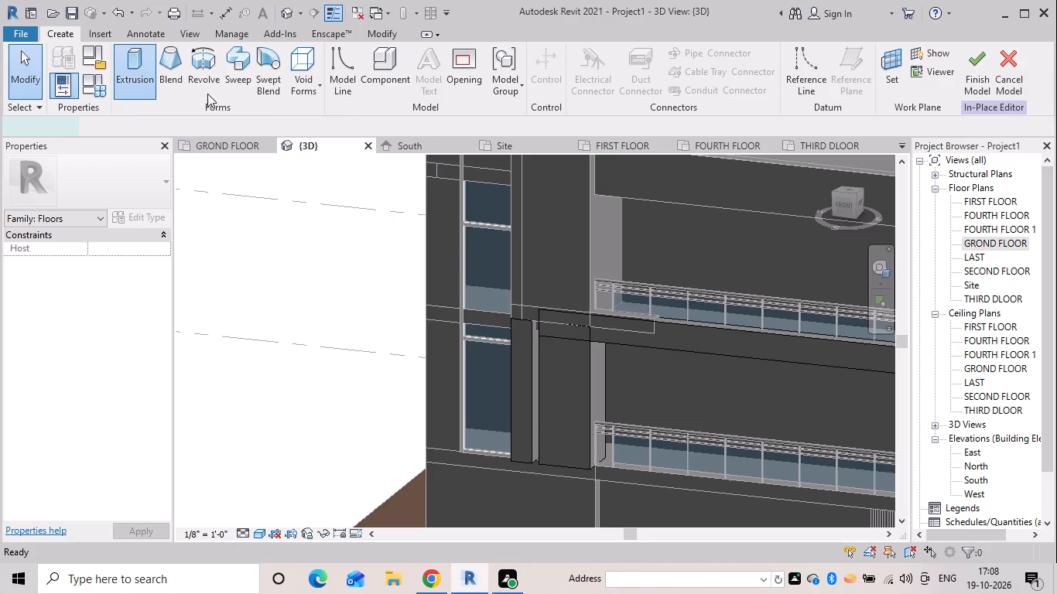
pyautogui.click(672, 86)
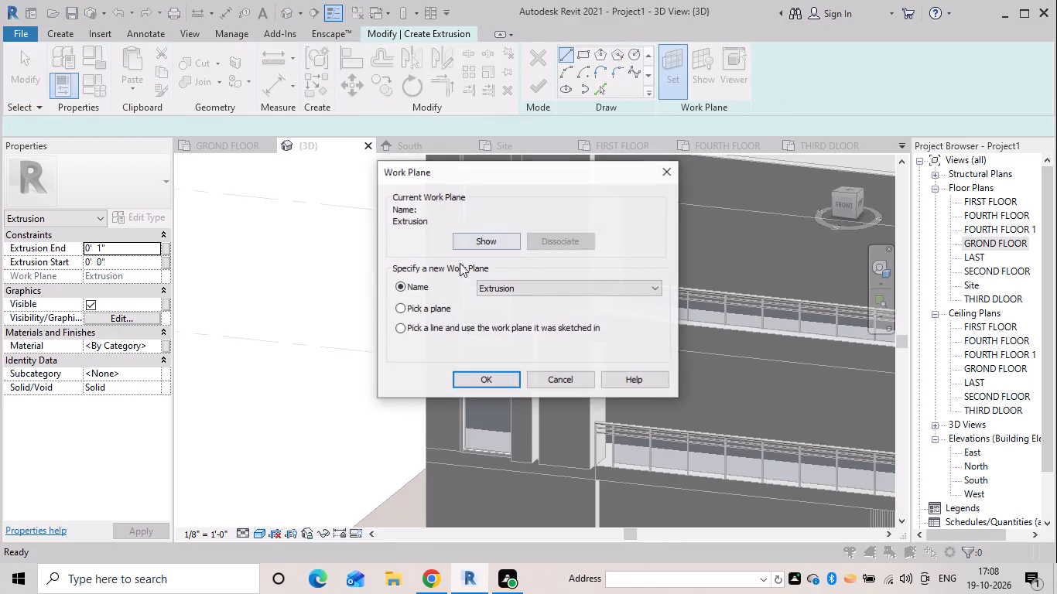
pyautogui.click(440, 312)
pyautogui.click(484, 387)
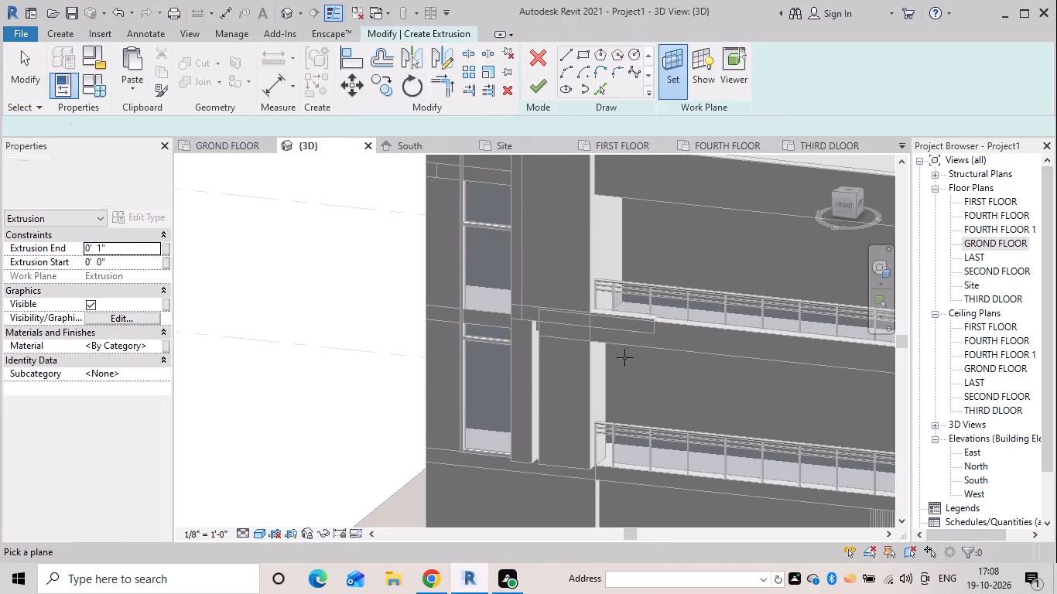
pyautogui.click(585, 357)
# Sketch an 11' 0" high rectangle over the vertical panel, from its bottom corner up to the top edge of the balcony band.
pyautogui.moveTo(583, 53); pyautogui.dragTo(586, 67)
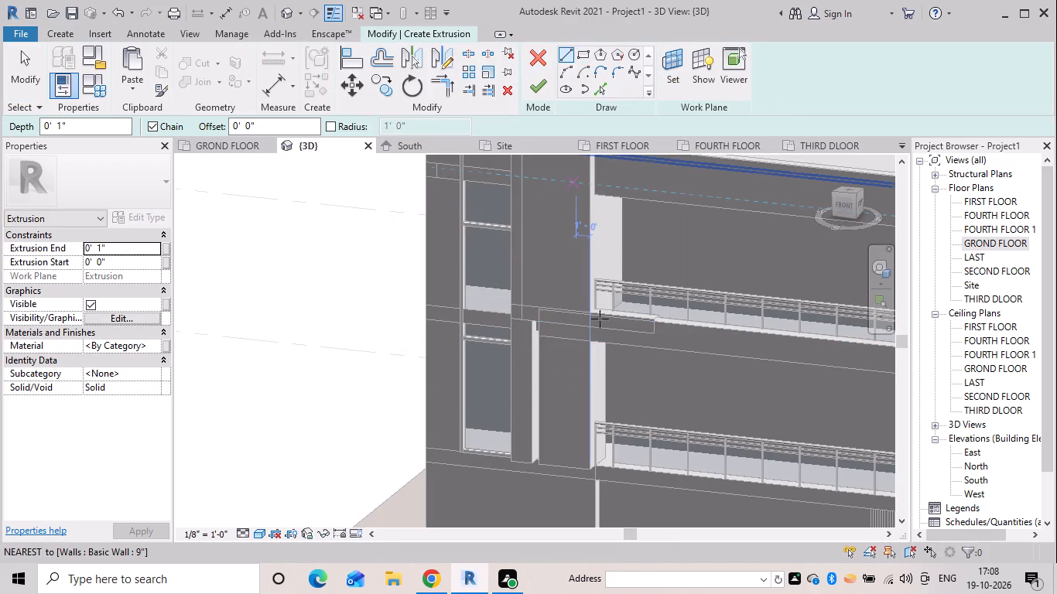
pyautogui.scroll(9, 560, 467)
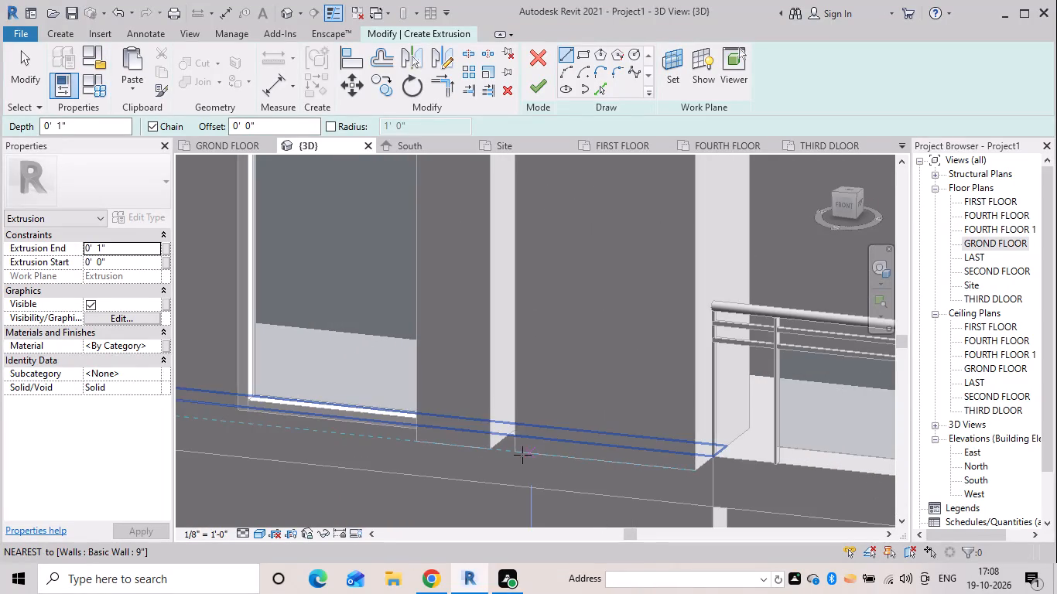
pyautogui.click(513, 452)
pyautogui.scroll(-3, 607, 258)
pyautogui.middleClick(607, 258)
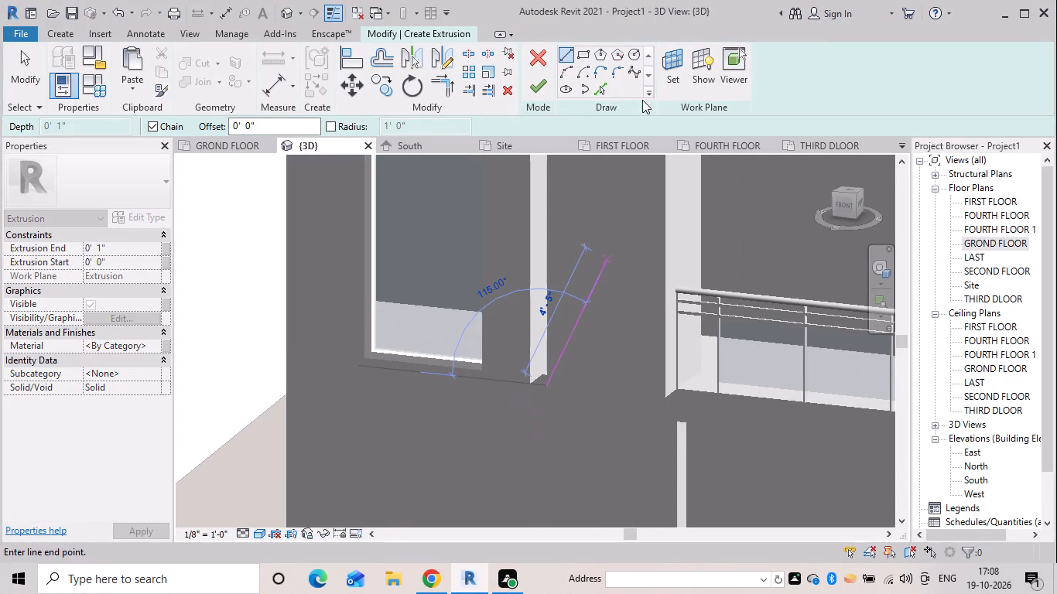
pyautogui.click(583, 53)
pyautogui.click(588, 56)
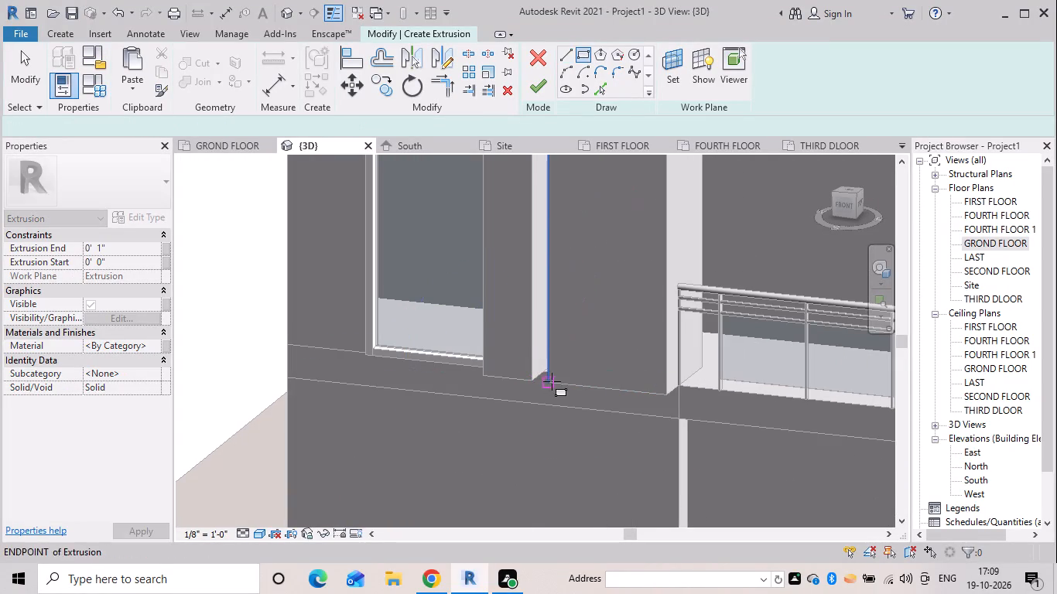
pyautogui.click(552, 381)
pyautogui.scroll(-3, 595, 270)
pyautogui.moveTo(595, 270); pyautogui.dragTo(496, 448, button='middle')
pyautogui.scroll(4, 535, 337)
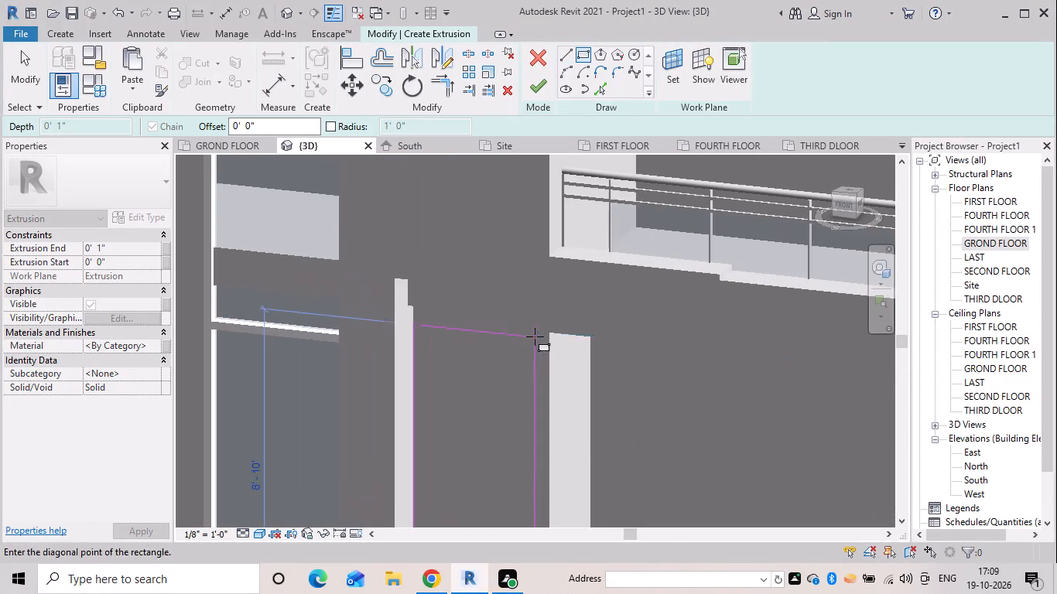
pyautogui.scroll(4, 563, 276)
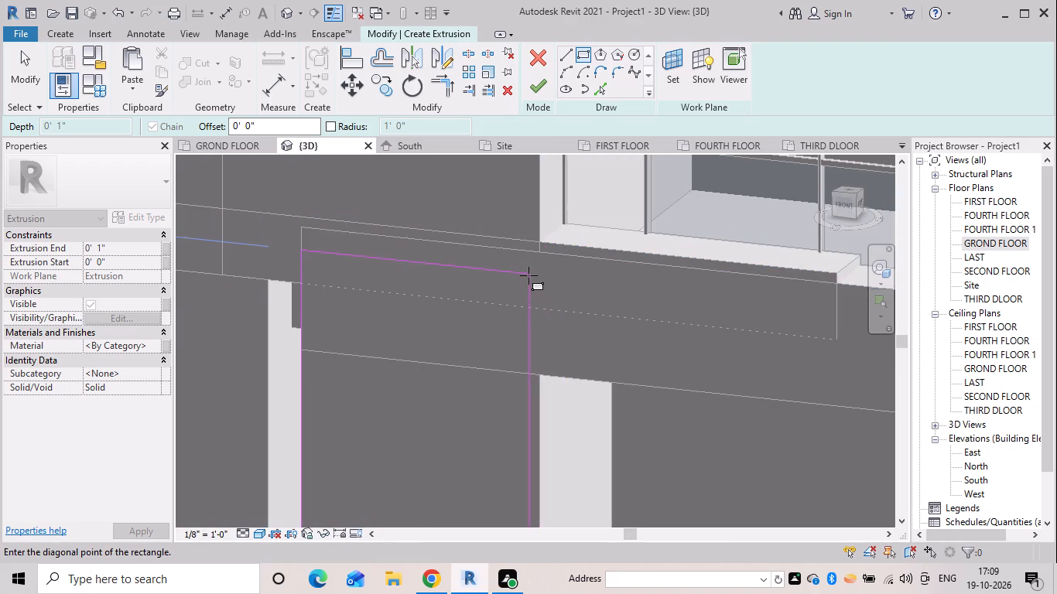
pyautogui.scroll(-4, 530, 276)
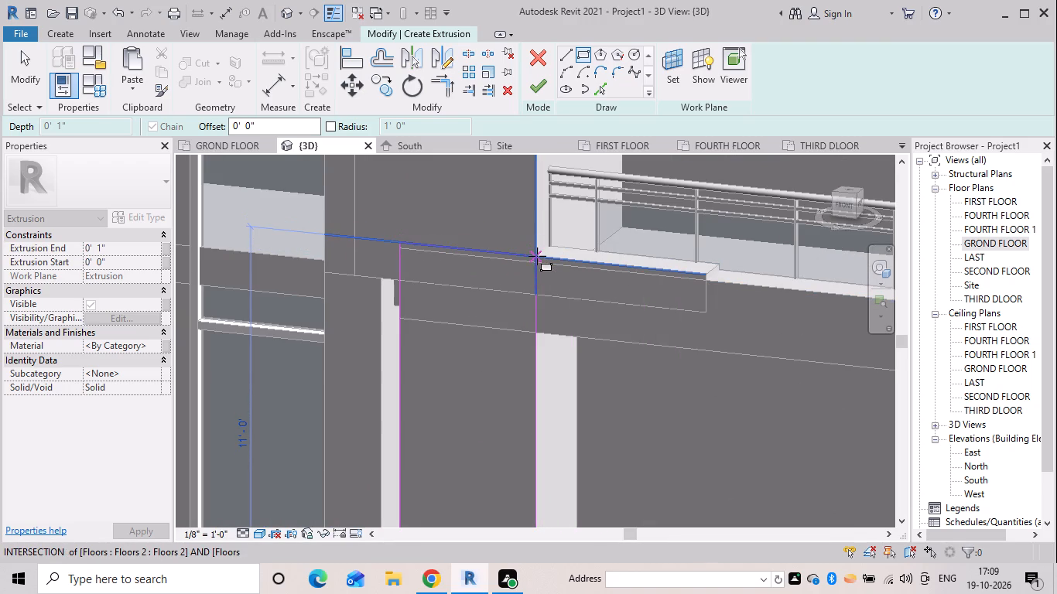
pyautogui.click(537, 257)
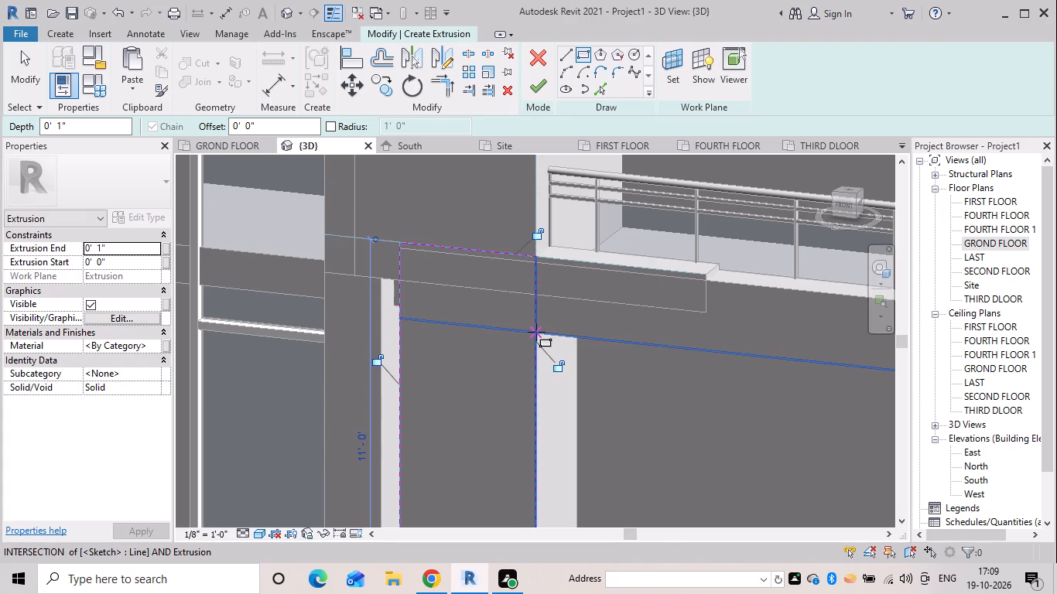
# Sketch a 24' 11" long rectangle over the balcony band, from the vertical panel to the band's far corner.
pyautogui.click(536, 332)
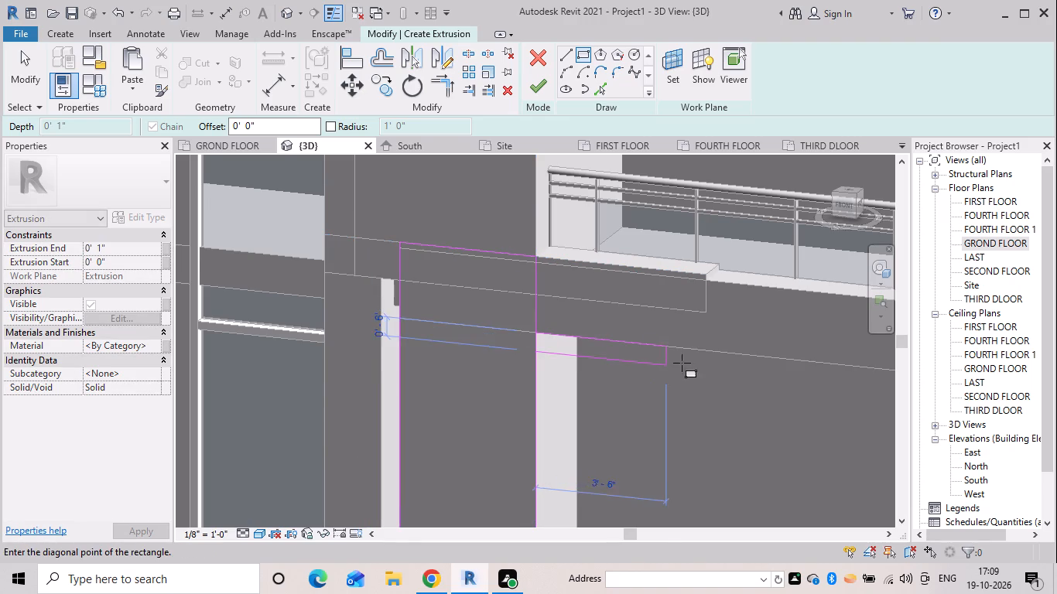
pyautogui.scroll(-3, 742, 316)
pyautogui.moveTo(737, 316); pyautogui.dragTo(342, 236, button='middle')
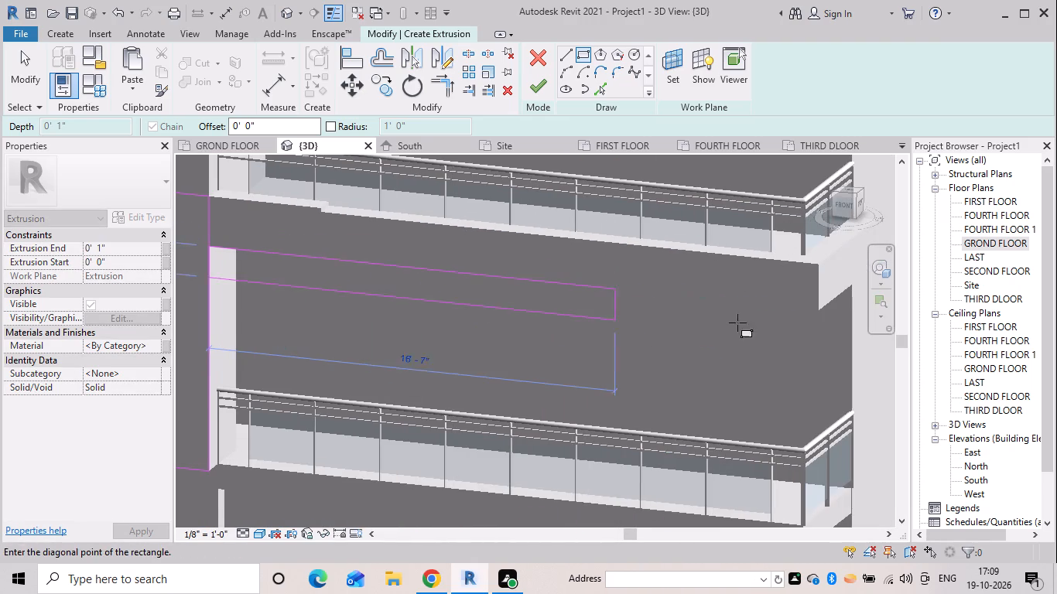
pyautogui.click(816, 264)
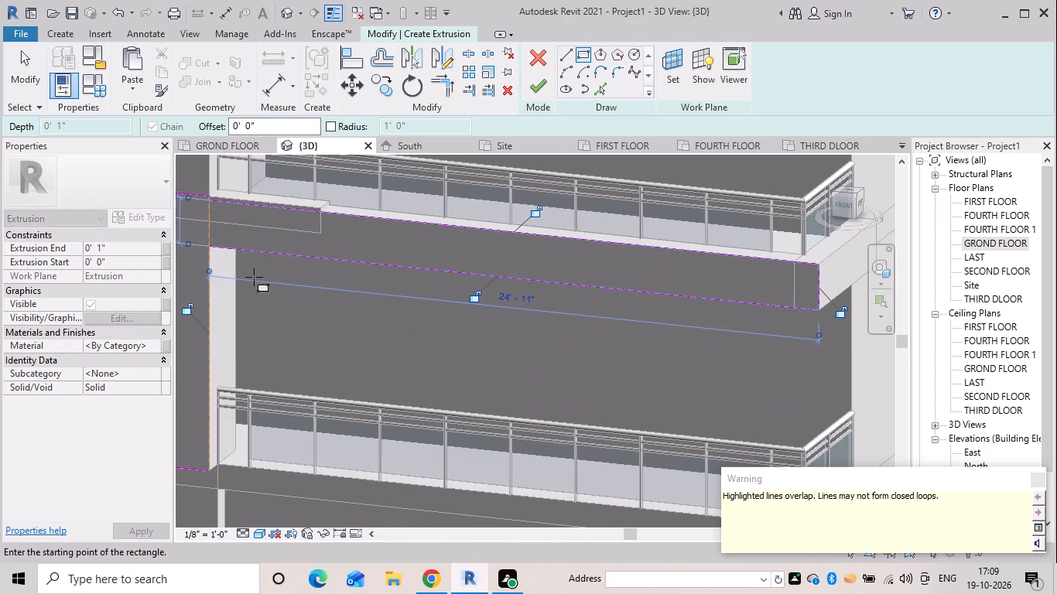
pyautogui.moveTo(248, 247); pyautogui.dragTo(456, 319, button='middle')
pyautogui.press('Escape')
pyautogui.press('Escape')
pyautogui.press('Escape')
pyautogui.press('Escape')
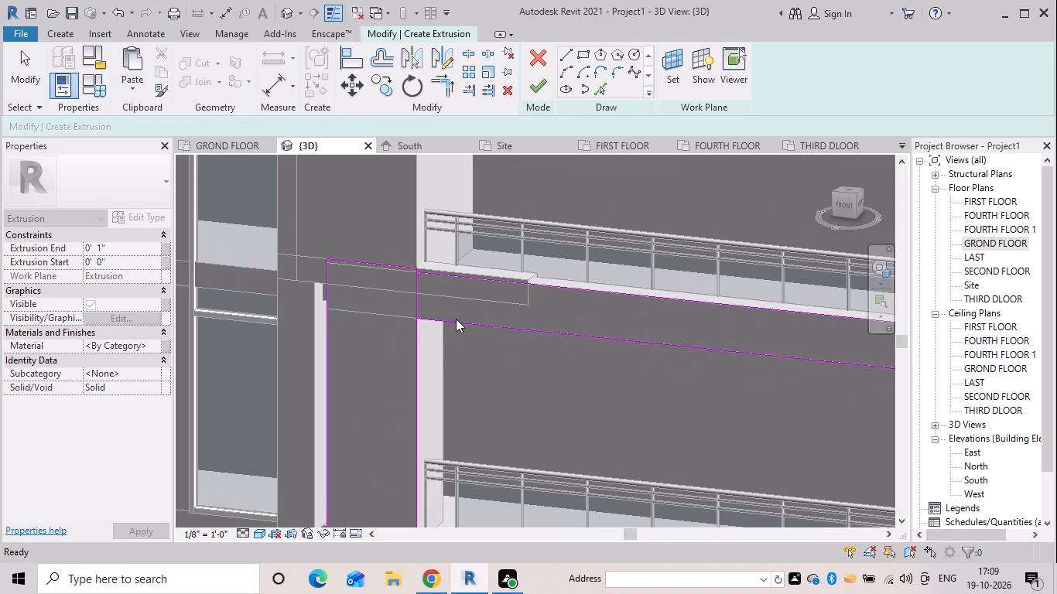
# Trim the vertical panel's inner edge to the balcony band's bottom line and delete the short line separating the two rectangles.
pyautogui.press('t')
pyautogui.press('r')
pyautogui.click(417, 336)
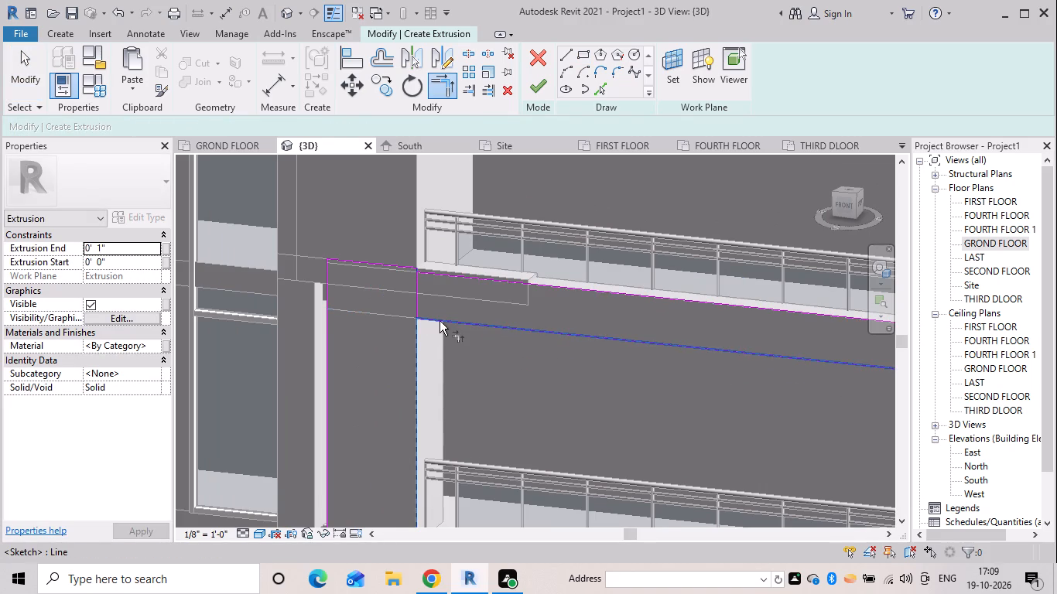
pyautogui.click(440, 321)
pyautogui.press('Escape')
pyautogui.click(419, 296)
pyautogui.press('Delete')
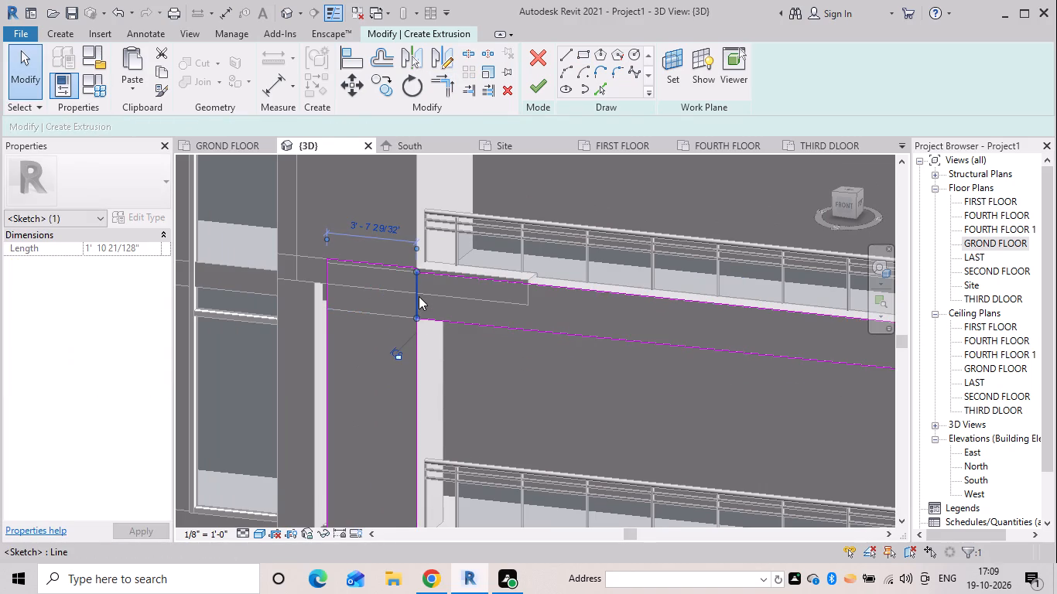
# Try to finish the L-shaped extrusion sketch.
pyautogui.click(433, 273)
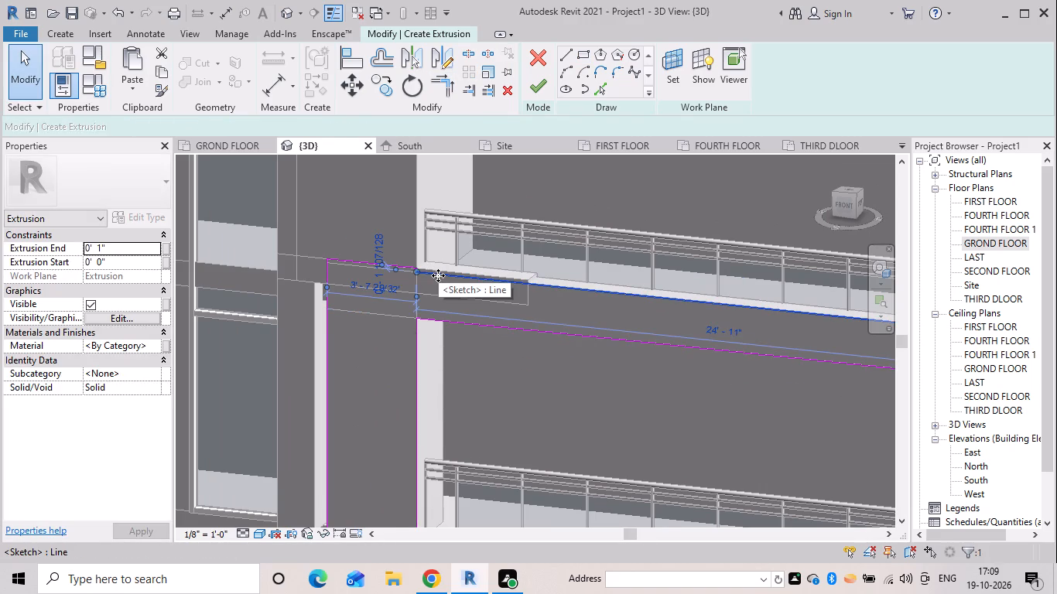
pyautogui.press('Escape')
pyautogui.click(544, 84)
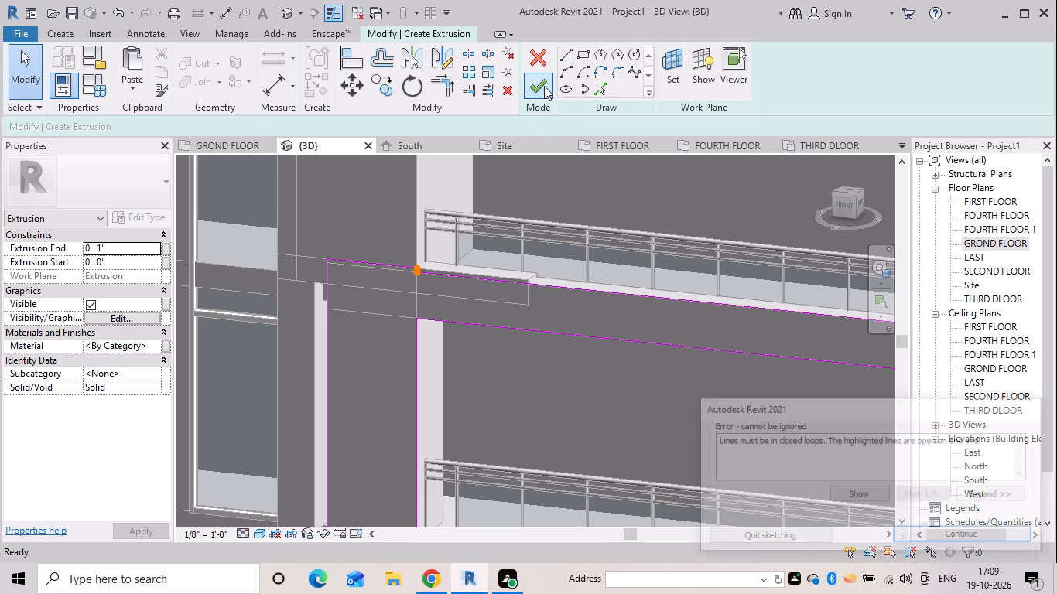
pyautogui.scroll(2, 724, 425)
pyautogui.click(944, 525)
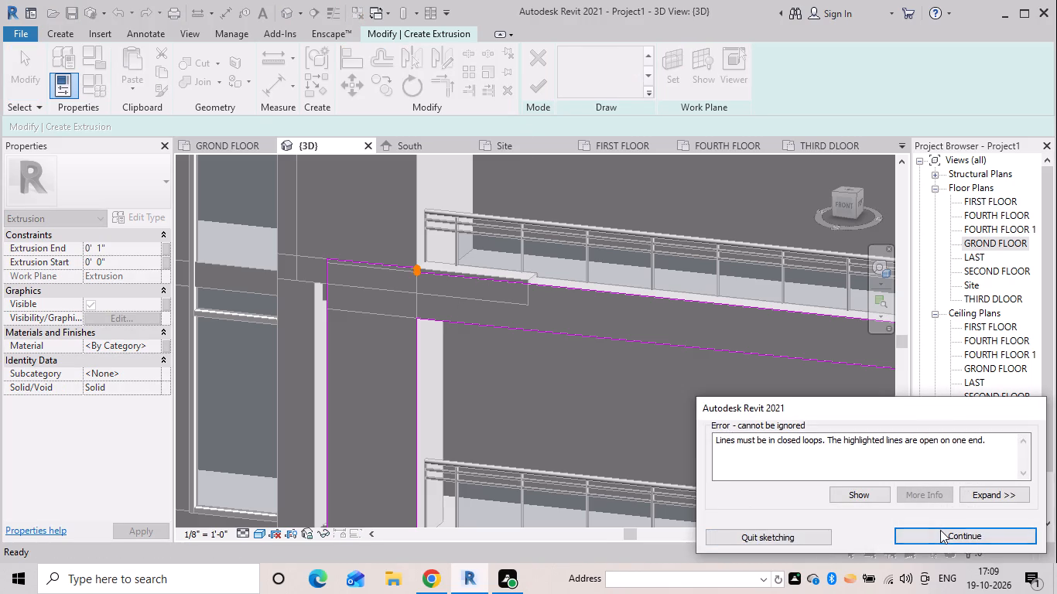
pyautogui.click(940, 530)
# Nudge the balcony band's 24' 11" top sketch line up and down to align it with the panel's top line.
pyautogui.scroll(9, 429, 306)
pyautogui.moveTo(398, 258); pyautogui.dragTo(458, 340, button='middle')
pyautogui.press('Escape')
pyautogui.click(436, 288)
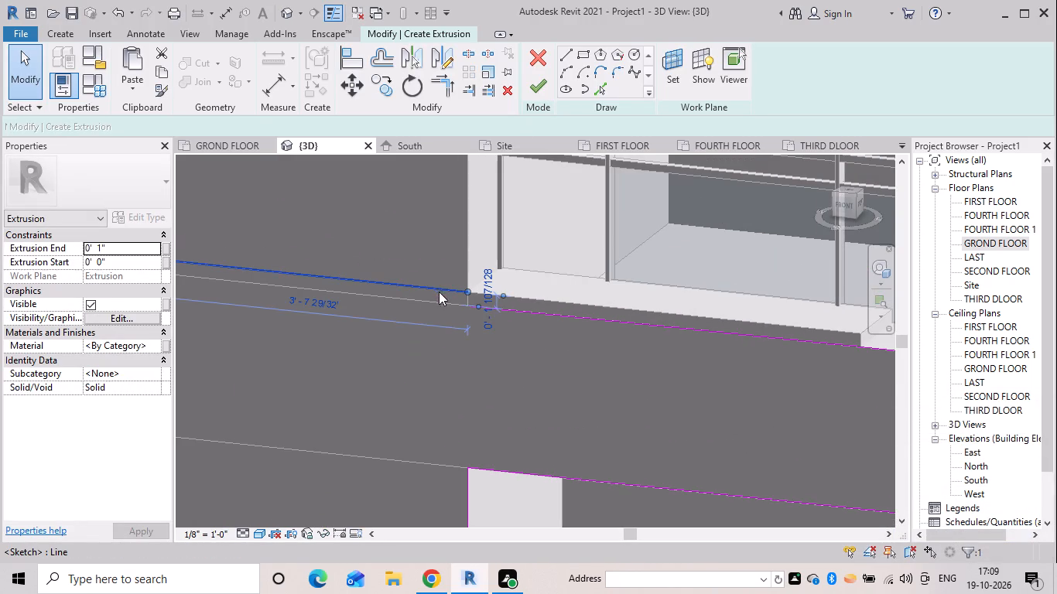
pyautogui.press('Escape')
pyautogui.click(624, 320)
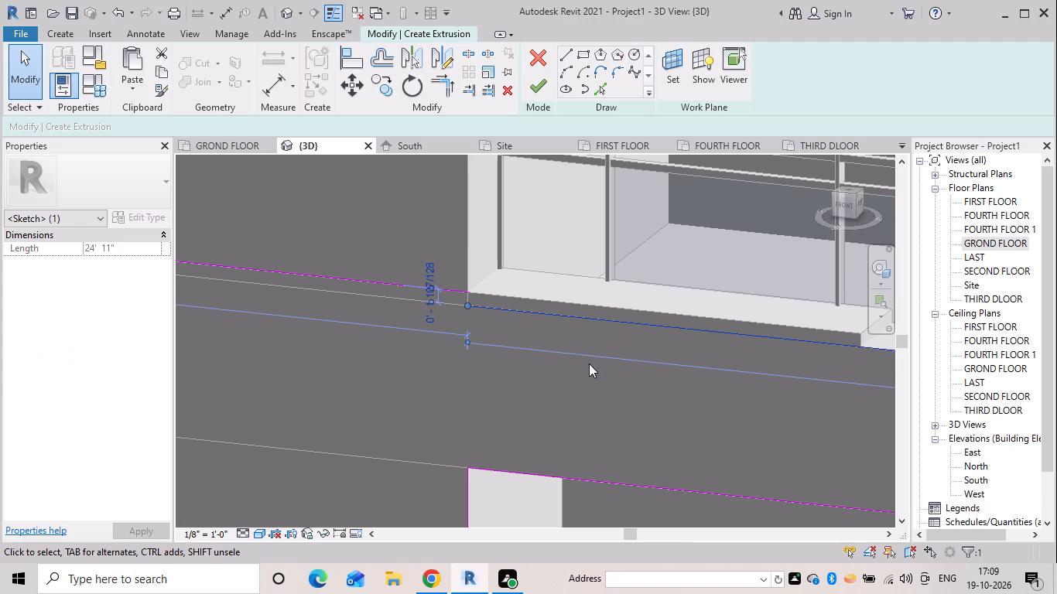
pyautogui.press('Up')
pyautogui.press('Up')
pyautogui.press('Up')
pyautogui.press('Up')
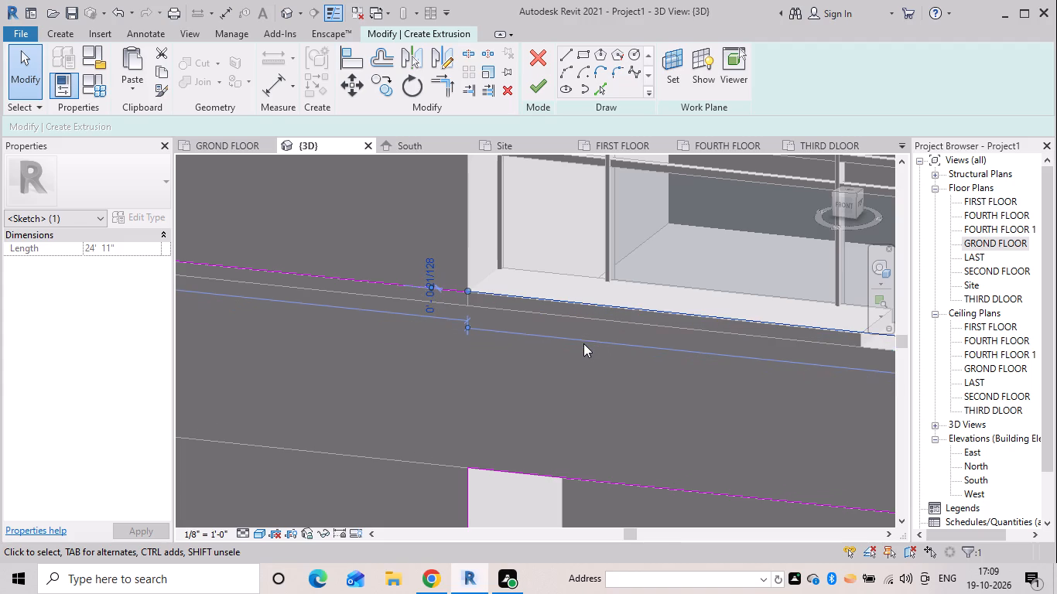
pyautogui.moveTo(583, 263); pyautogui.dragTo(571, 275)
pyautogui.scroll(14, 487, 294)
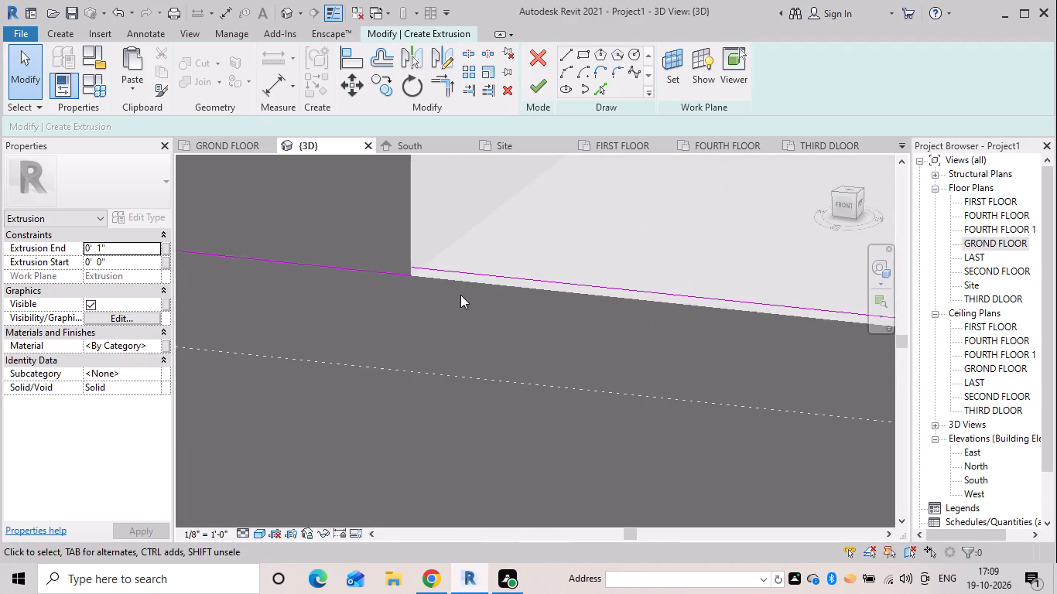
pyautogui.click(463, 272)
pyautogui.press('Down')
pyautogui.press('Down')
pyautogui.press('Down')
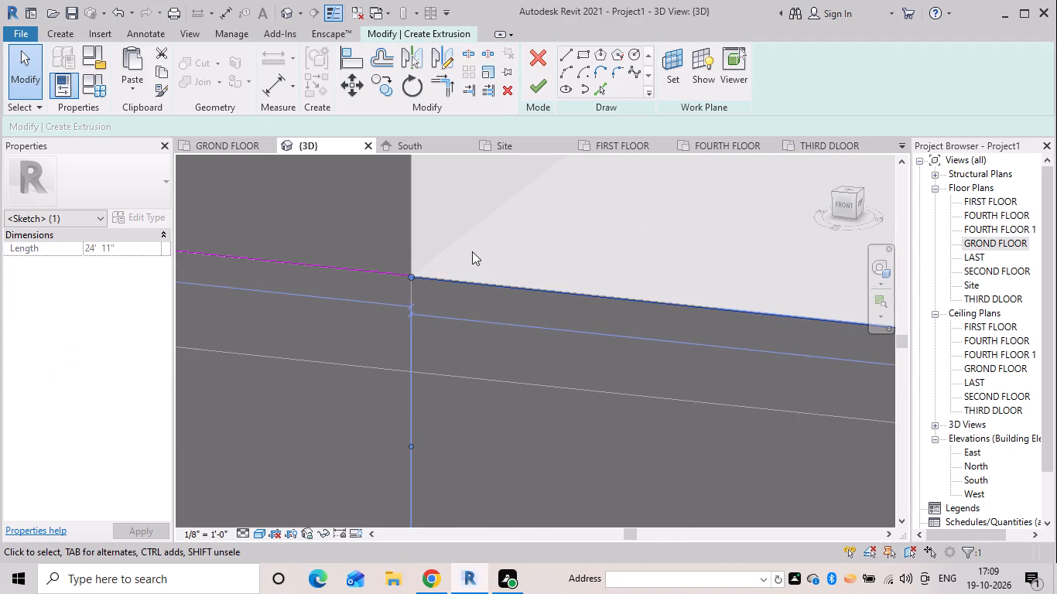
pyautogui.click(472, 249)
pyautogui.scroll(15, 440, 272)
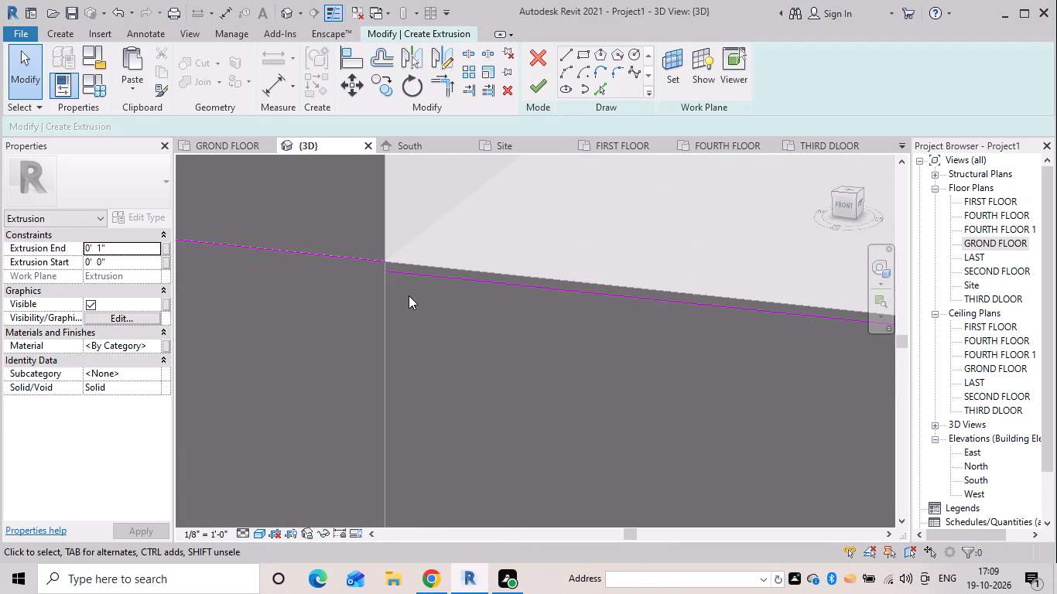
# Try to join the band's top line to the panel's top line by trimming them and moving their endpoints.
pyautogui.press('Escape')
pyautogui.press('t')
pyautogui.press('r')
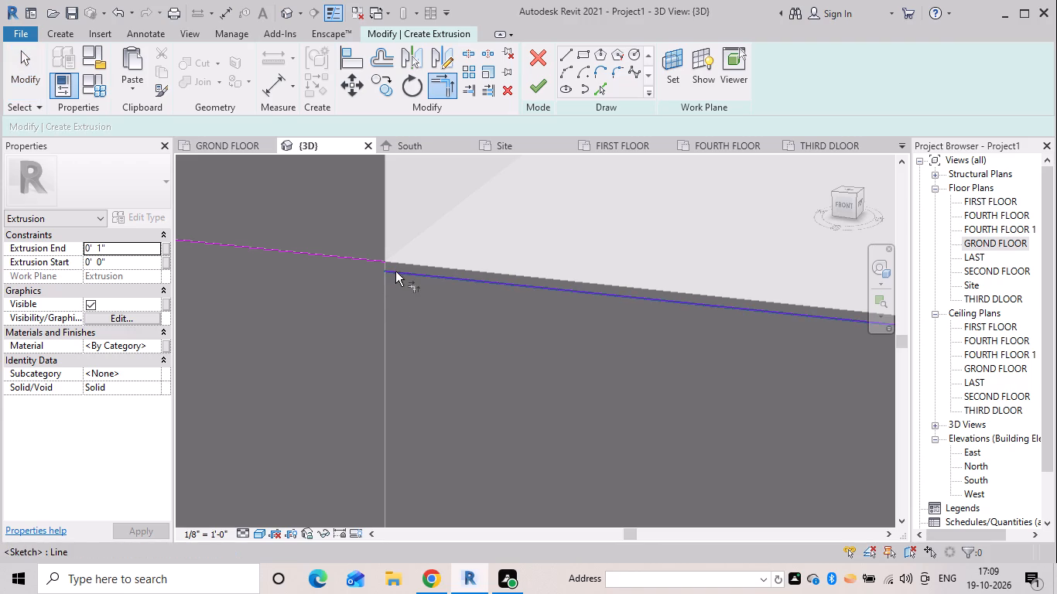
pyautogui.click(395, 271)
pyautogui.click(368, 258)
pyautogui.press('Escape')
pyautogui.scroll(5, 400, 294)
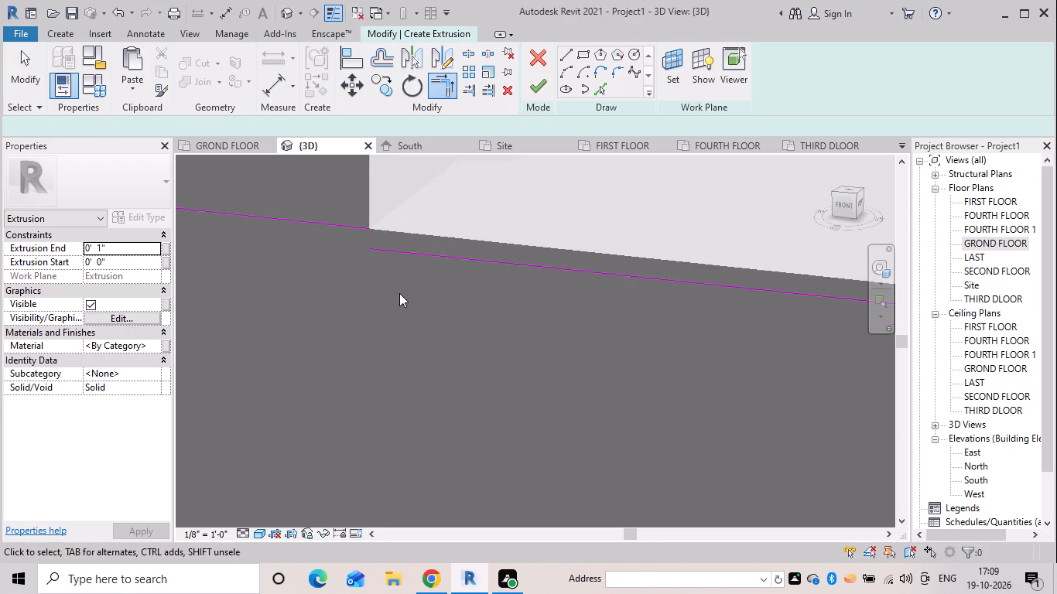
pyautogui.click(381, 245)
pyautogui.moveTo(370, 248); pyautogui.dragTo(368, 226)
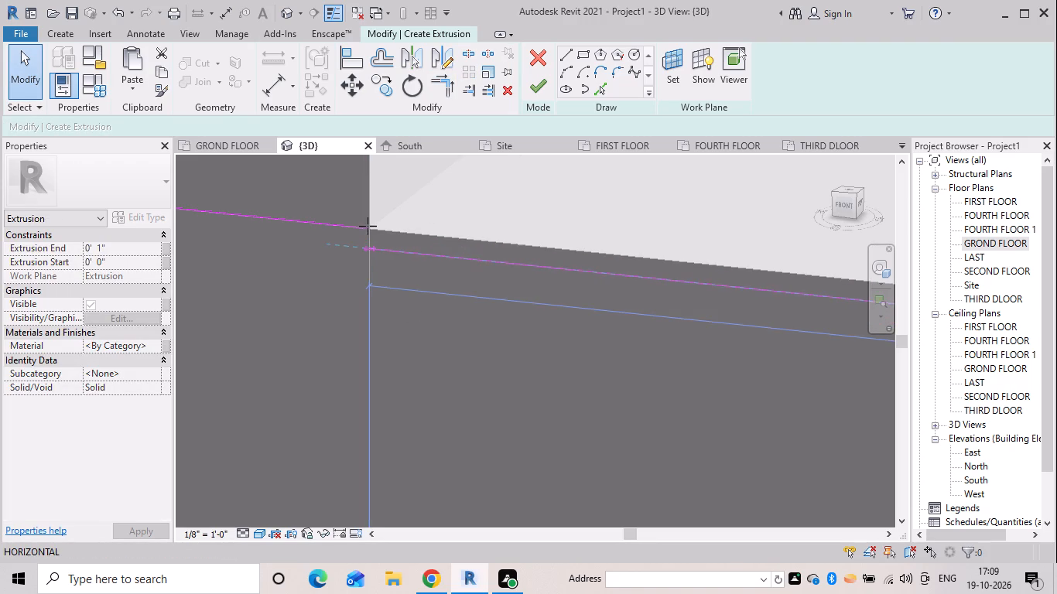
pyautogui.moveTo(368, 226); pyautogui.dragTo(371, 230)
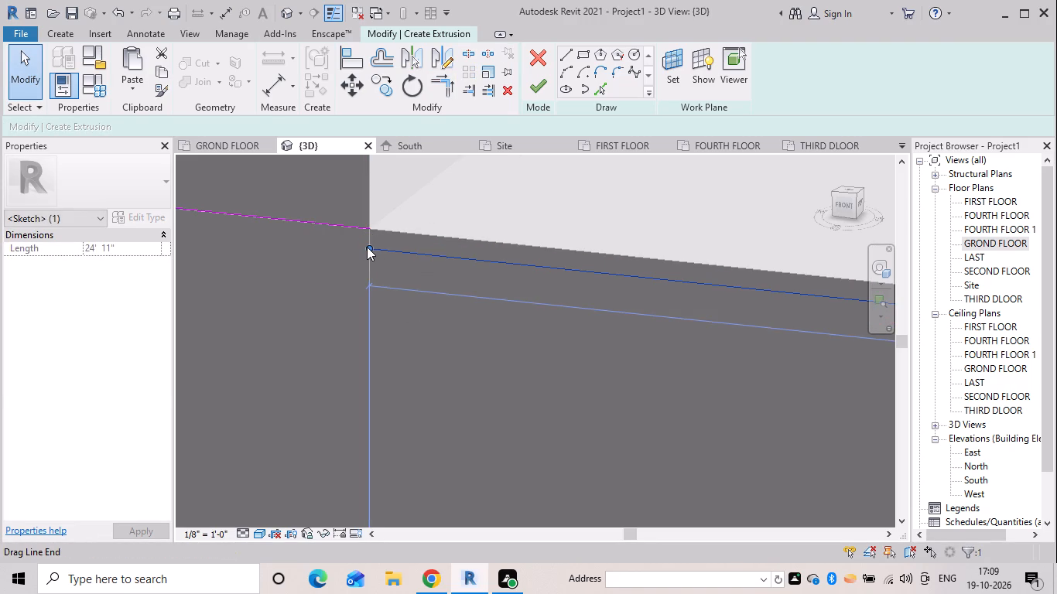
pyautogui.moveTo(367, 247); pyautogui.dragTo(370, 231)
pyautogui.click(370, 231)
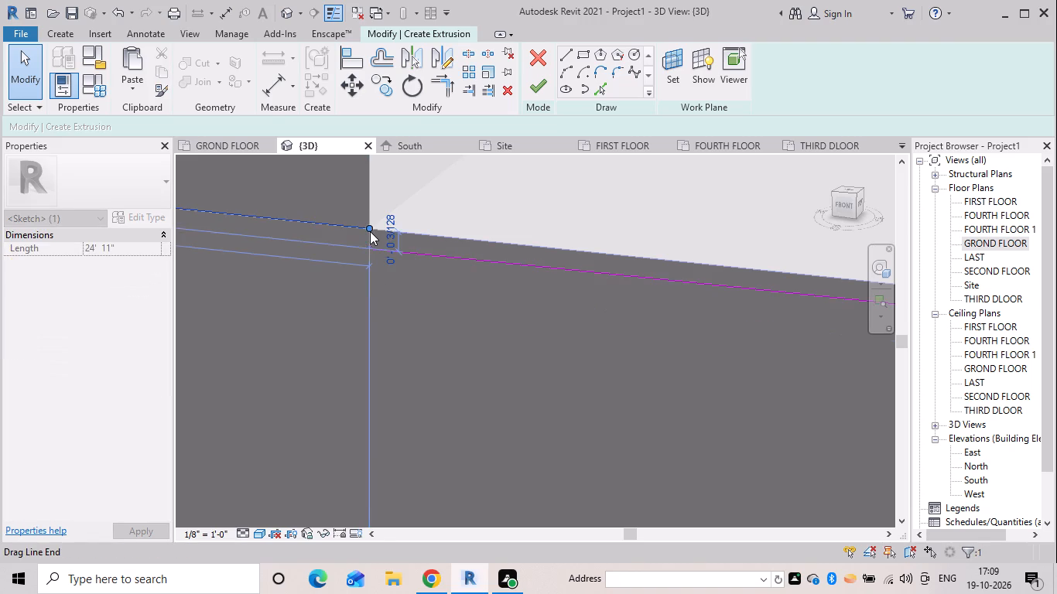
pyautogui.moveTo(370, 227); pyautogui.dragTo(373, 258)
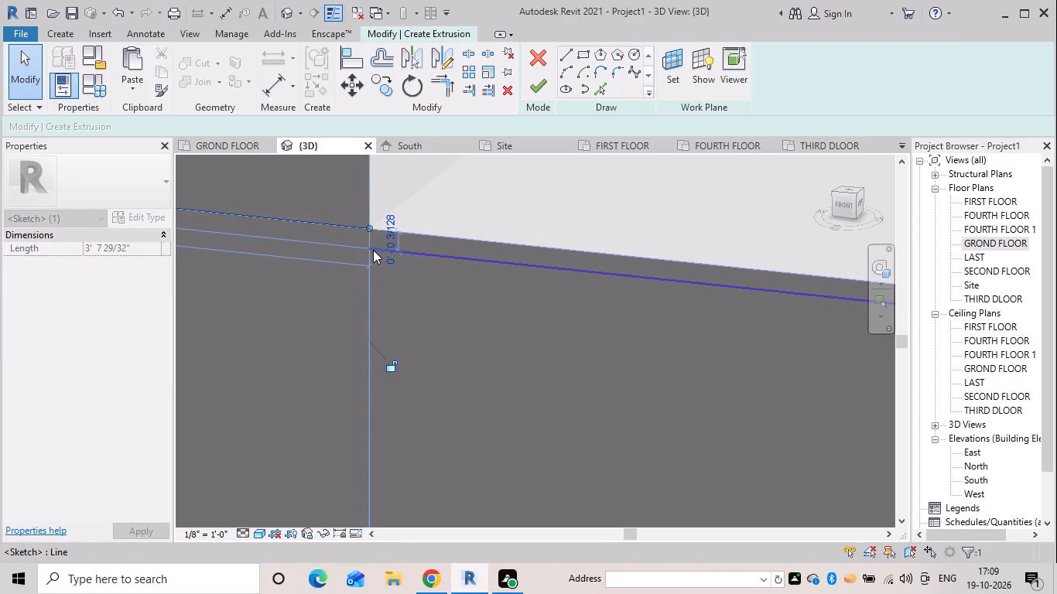
# Delete the balcony band's top sketch line.
pyautogui.click(373, 250)
pyautogui.press('Delete')
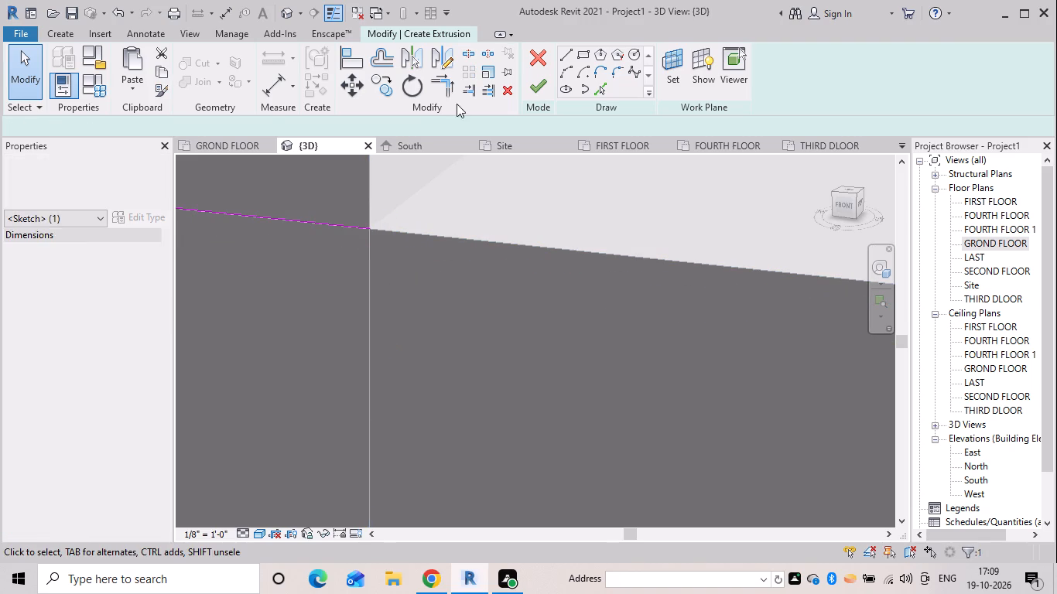
# Draw a line from the panel's top inner corner along the floor edge to its notch, then 0' 1 107/128" down the notch.
pyautogui.doubleClick(569, 56)
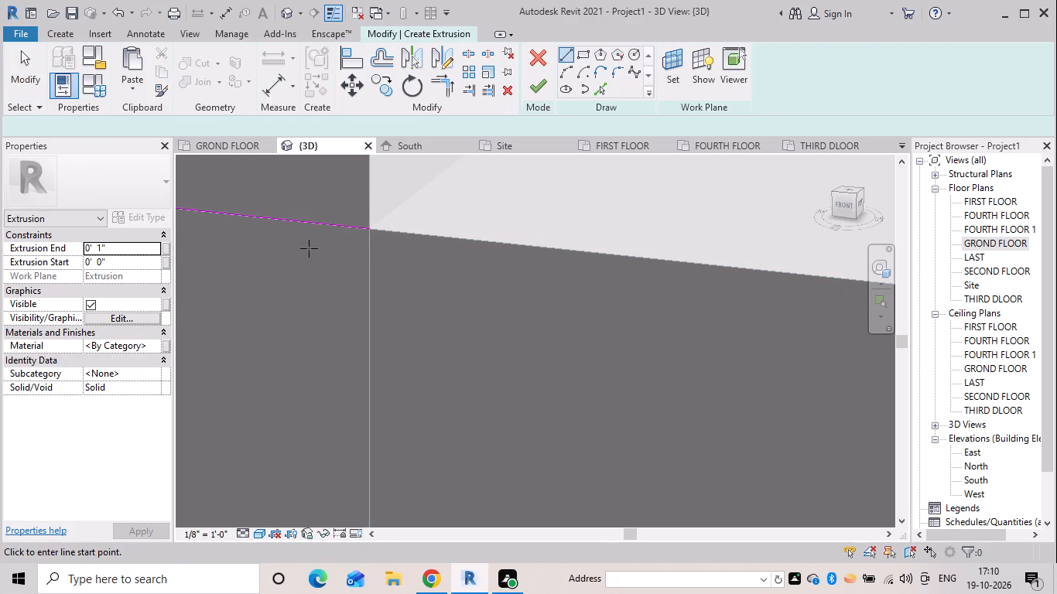
pyautogui.moveTo(367, 228); pyautogui.dragTo(388, 231)
pyautogui.scroll(-9, 568, 271)
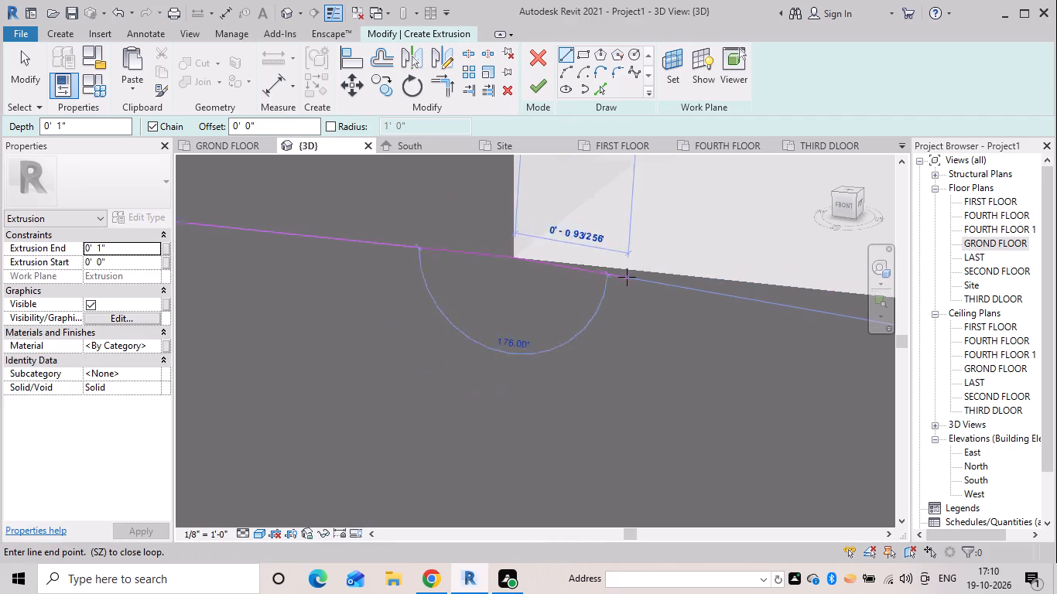
pyautogui.moveTo(626, 277); pyautogui.dragTo(156, 238, button='middle')
pyautogui.scroll(-5, 436, 292)
pyautogui.scroll(-5, 379, 359)
pyautogui.scroll(-6, 573, 384)
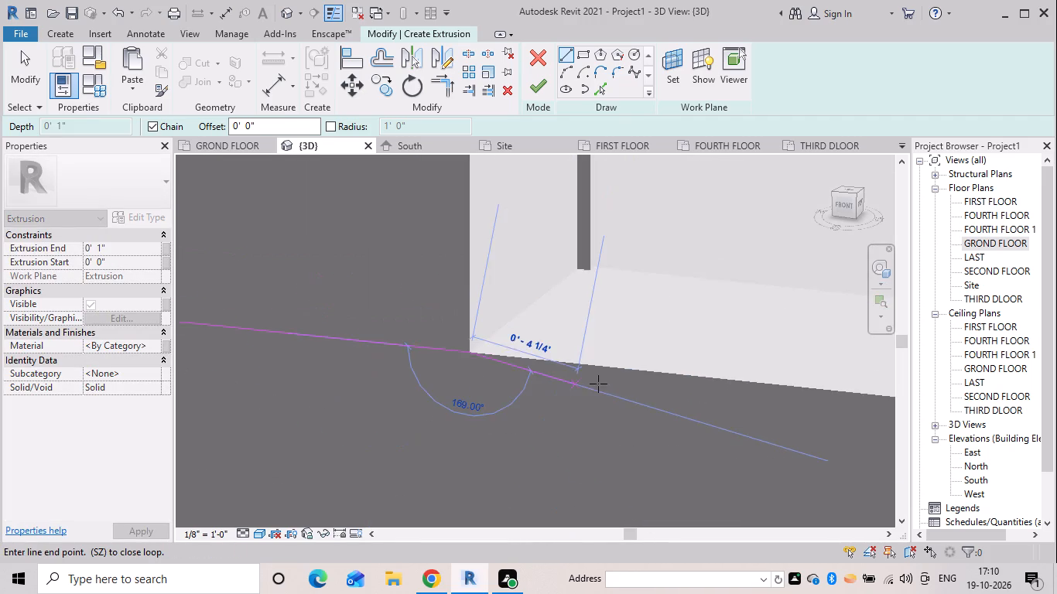
pyautogui.scroll(-5, 635, 385)
pyautogui.moveTo(652, 369); pyautogui.dragTo(234, 277, button='middle')
pyautogui.scroll(-4, 777, 367)
pyautogui.moveTo(749, 352); pyautogui.dragTo(653, 313, button='middle')
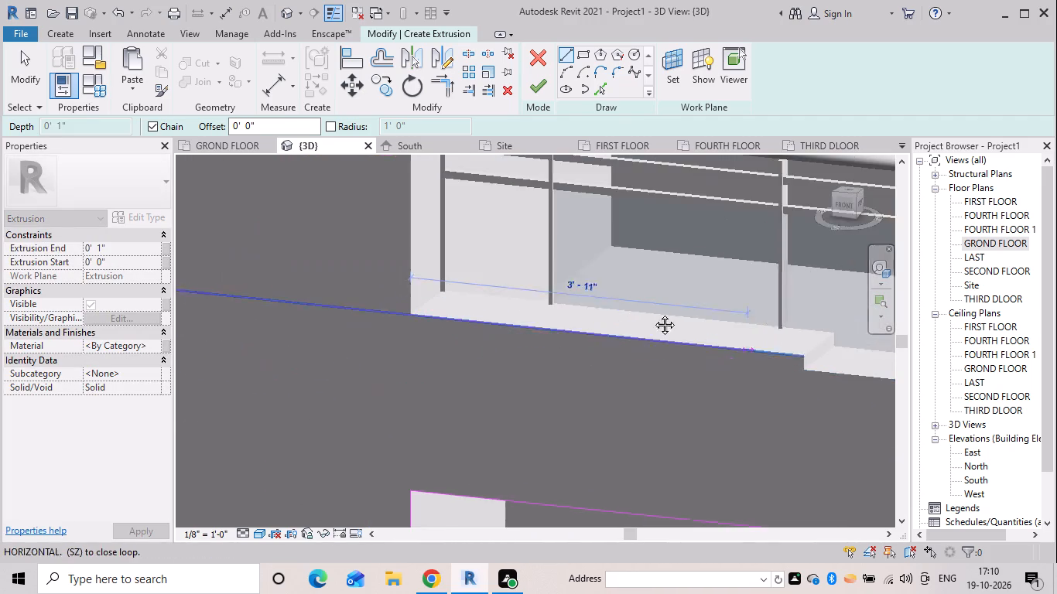
pyautogui.moveTo(653, 313); pyautogui.dragTo(407, 229, button='middle')
pyautogui.scroll(-4, 573, 308)
pyautogui.scroll(-3, 620, 349)
pyautogui.moveTo(632, 350); pyautogui.dragTo(529, 288, button='middle')
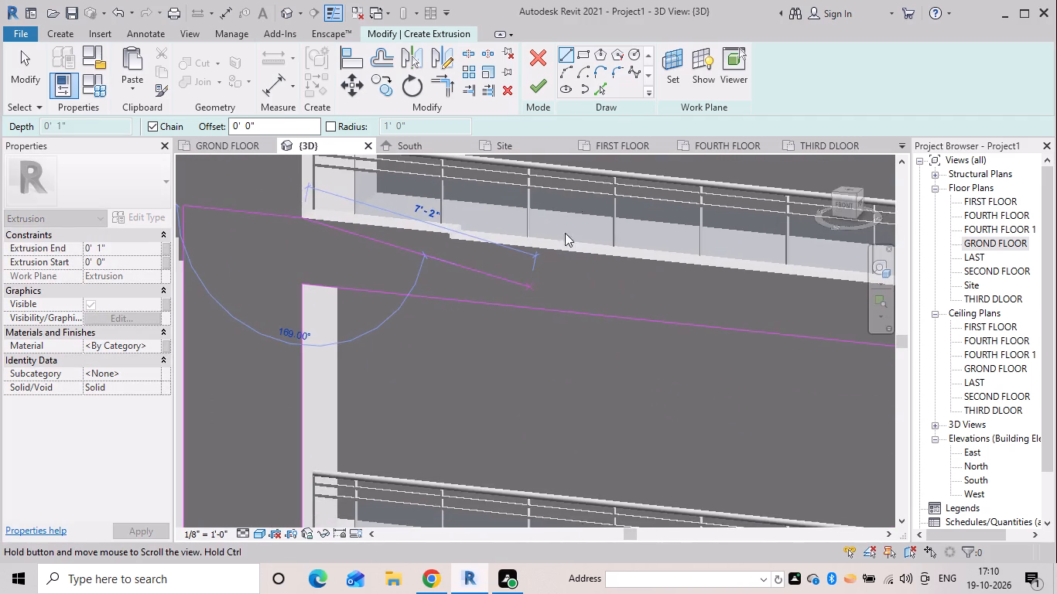
pyautogui.scroll(6, 443, 236)
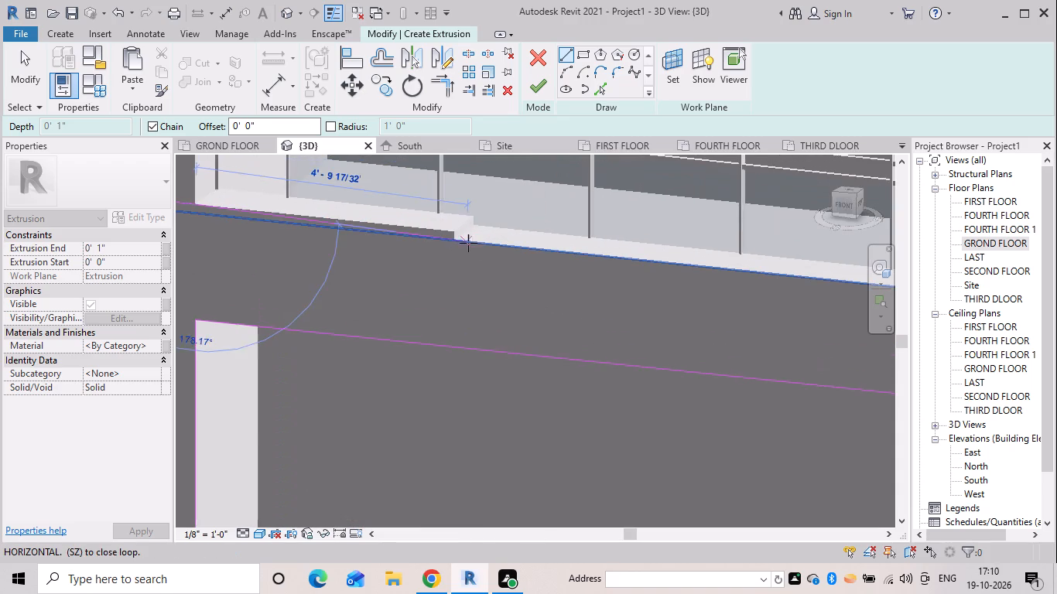
pyautogui.scroll(9, 468, 243)
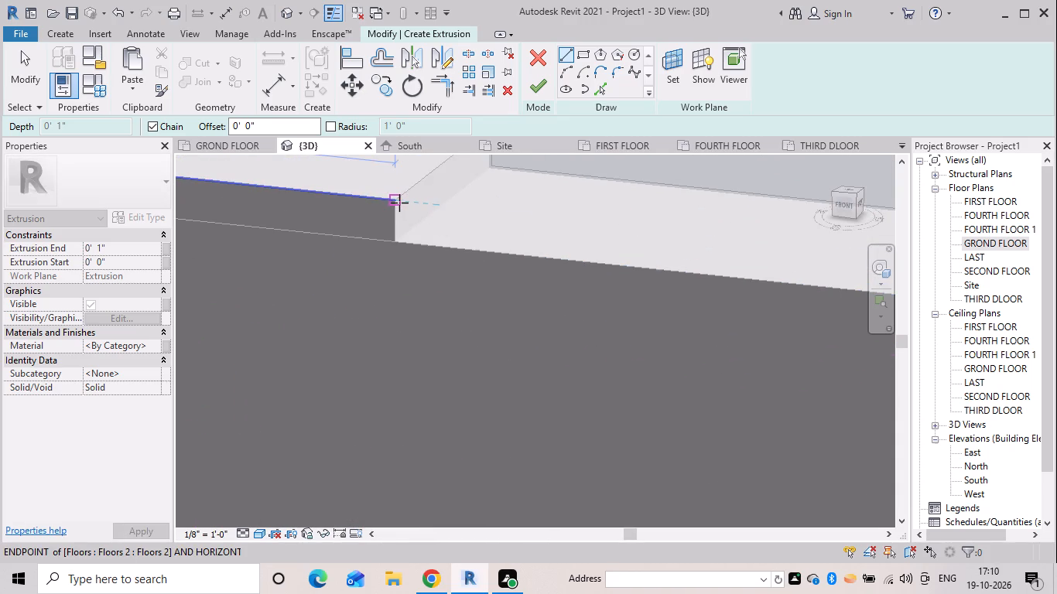
pyautogui.click(395, 200)
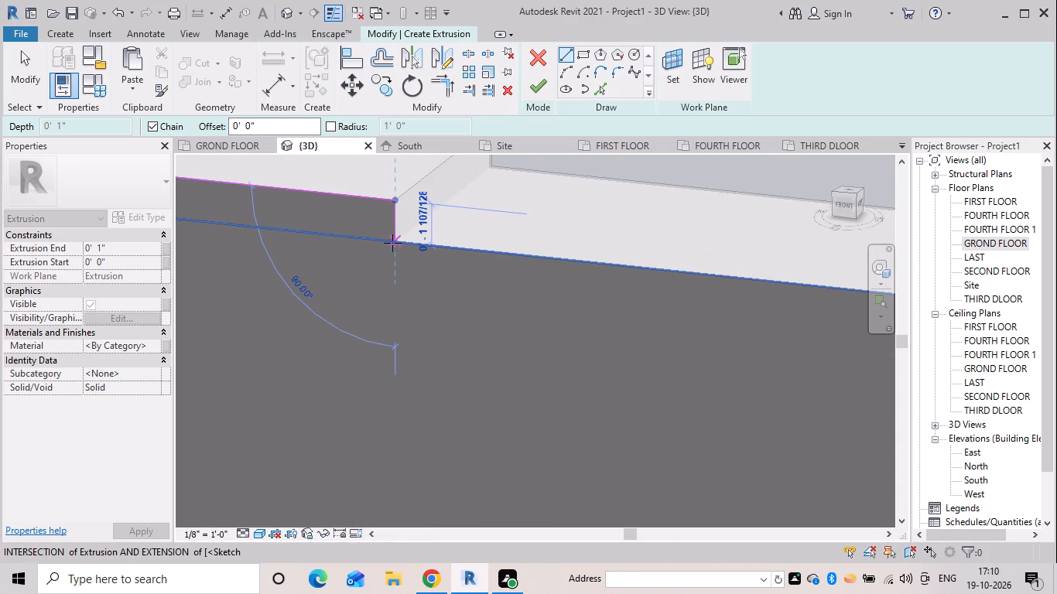
pyautogui.click(392, 242)
# Continue the sketch line from the notch's bottom along the band's top edge to its far corner.
pyautogui.scroll(-4, 648, 285)
pyautogui.moveTo(645, 285); pyautogui.dragTo(110, 269, button='middle')
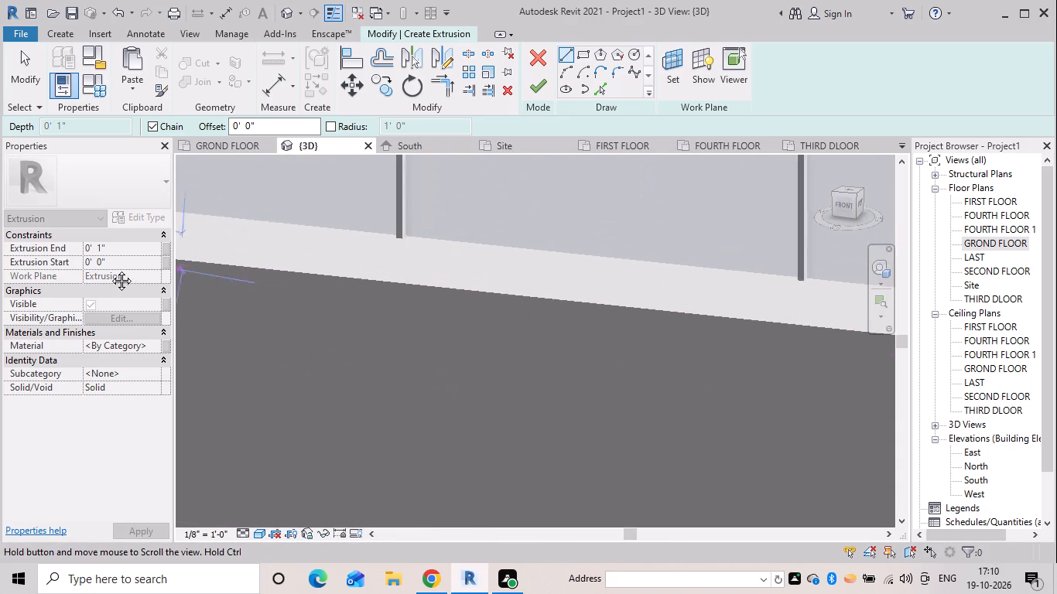
pyautogui.moveTo(110, 269); pyautogui.dragTo(108, 268, button='middle')
pyautogui.scroll(-2, 867, 299)
pyautogui.scroll(-1, 761, 317)
pyautogui.moveTo(754, 317); pyautogui.dragTo(197, 253, button='middle')
pyautogui.scroll(-1, 180, 240)
pyautogui.moveTo(580, 306); pyautogui.dragTo(210, 302, button='middle')
pyautogui.moveTo(646, 336); pyautogui.dragTo(176, 276, button='middle')
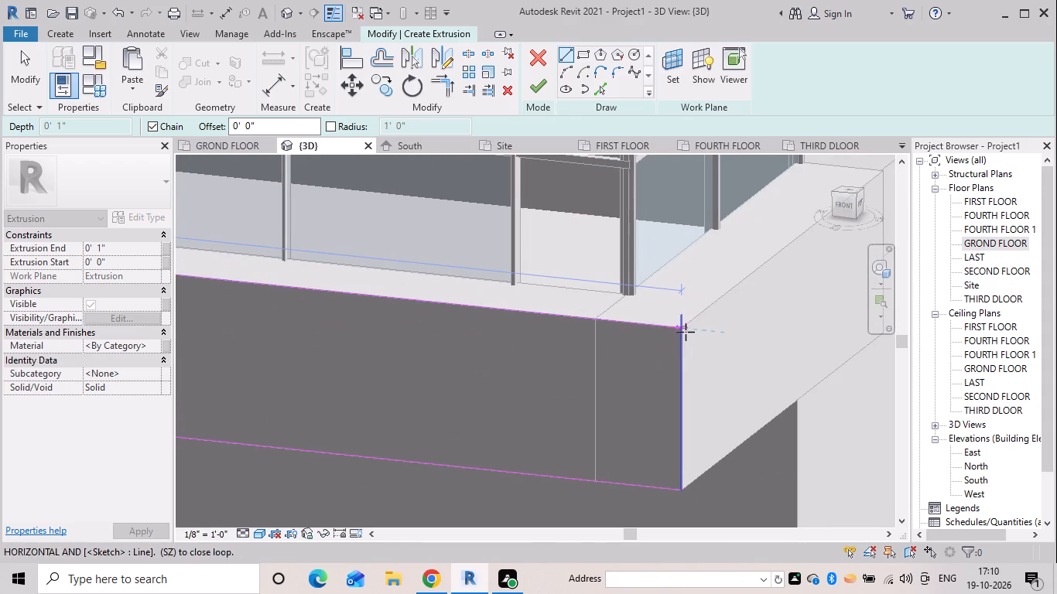
pyautogui.scroll(4, 638, 345)
pyautogui.scroll(5, 707, 332)
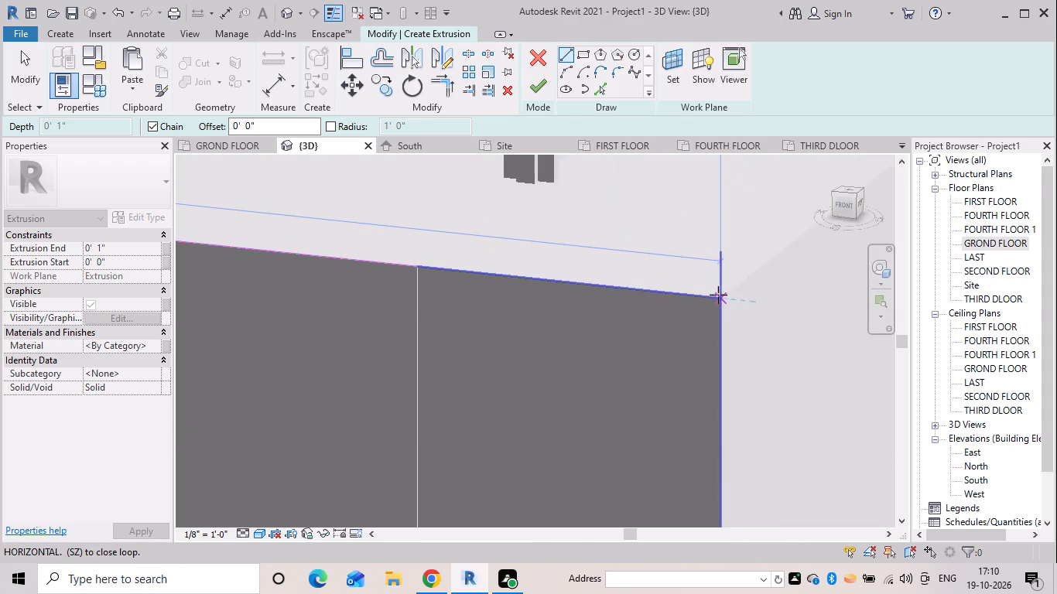
pyautogui.click(720, 297)
pyautogui.press('Escape')
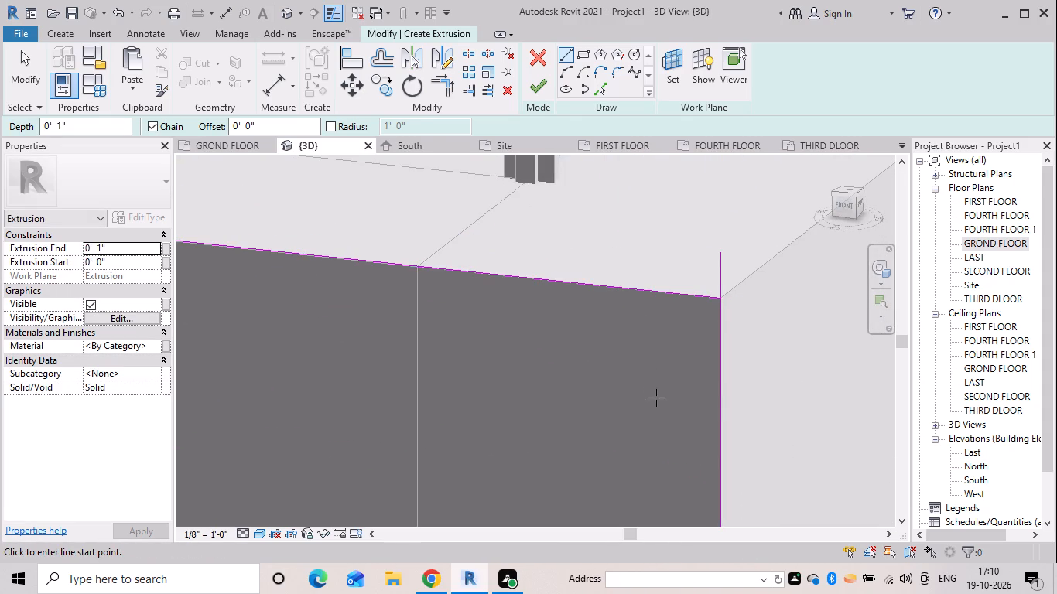
# Trim the band's vertical end line to the new top line at the far corner.
pyautogui.press('t')
pyautogui.press('r')
pyautogui.moveTo(718, 343); pyautogui.dragTo(713, 336)
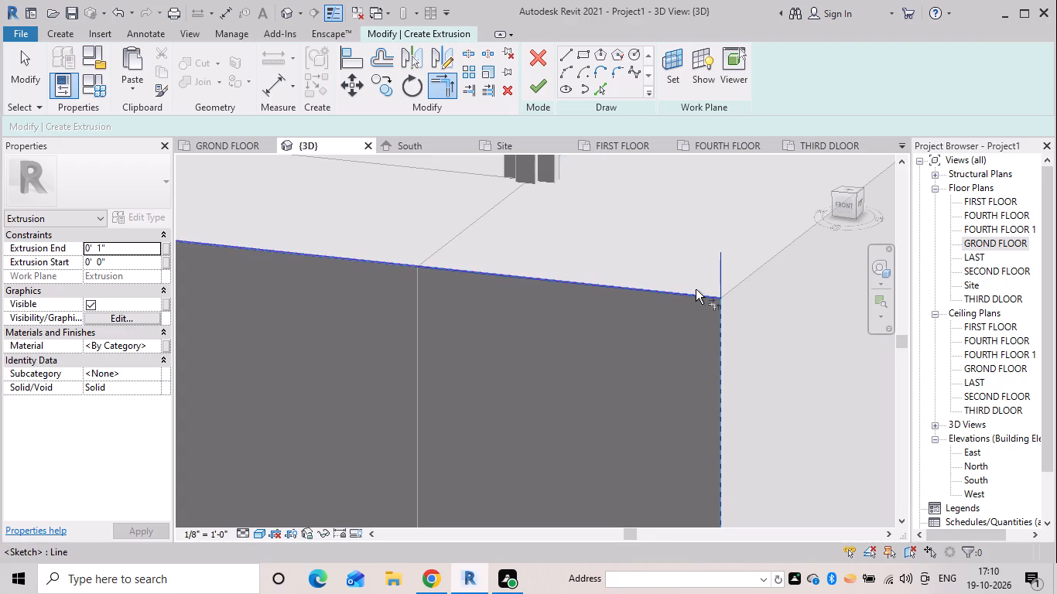
pyautogui.click(696, 289)
# Finish the L-shaped extrusion sketch over the panel and balcony band with a depth of 0' 1".
pyautogui.click(535, 77)
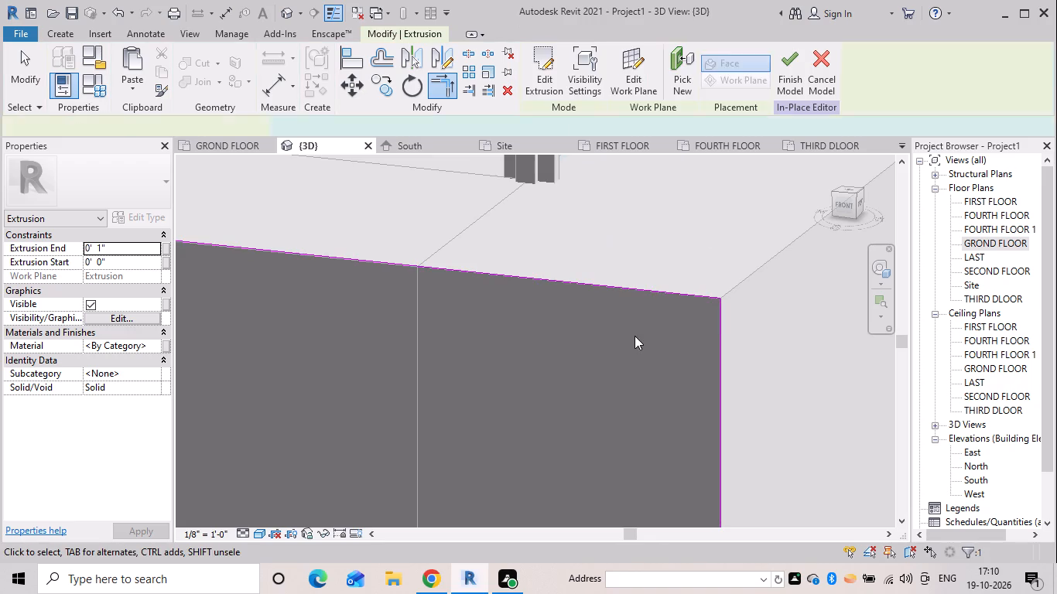
pyautogui.scroll(-4, 633, 340)
pyautogui.scroll(-16, 573, 363)
pyautogui.moveTo(454, 383); pyautogui.dragTo(656, 367, button='middle')
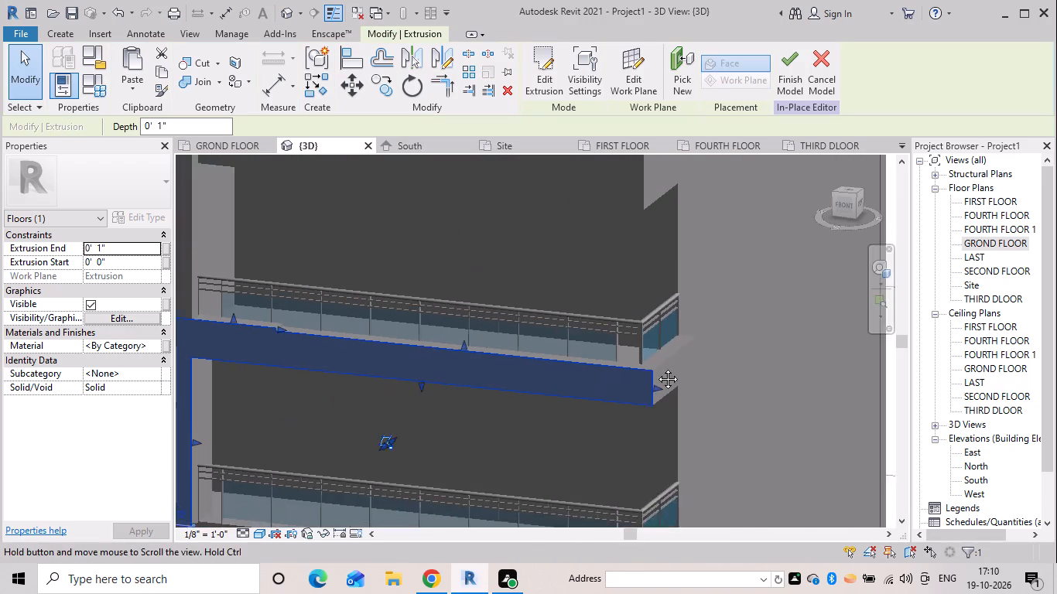
pyautogui.moveTo(656, 367); pyautogui.dragTo(698, 367, button='middle')
pyautogui.press('Escape')
pyautogui.keyDown('shift'); pyautogui.moveTo(590, 409); pyautogui.dragTo(619, 325, button='middle'); pyautogui.keyUp('shift')
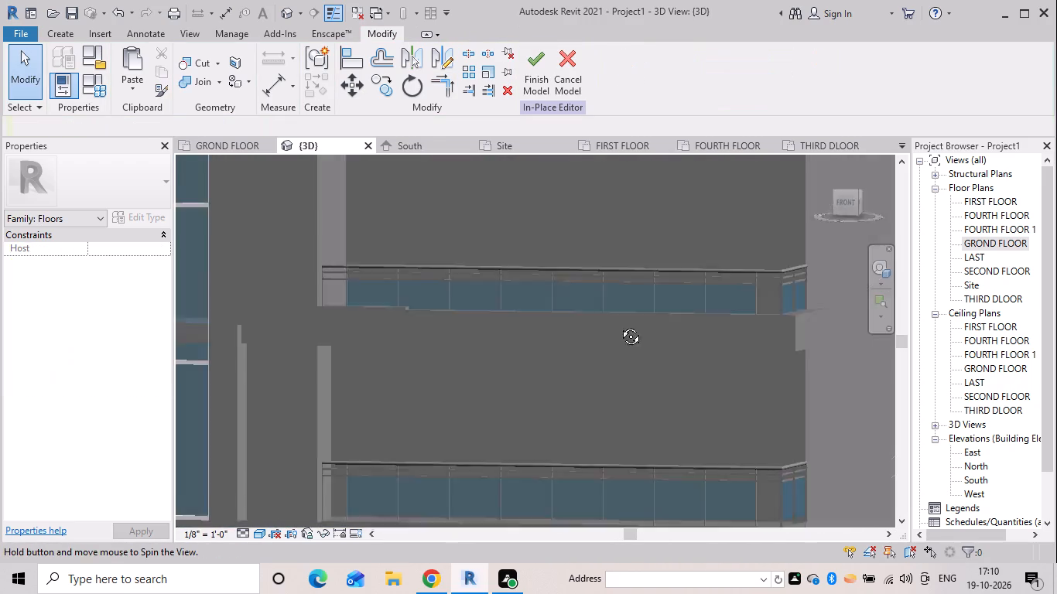
pyautogui.keyDown('shift'); pyautogui.moveTo(619, 325); pyautogui.dragTo(622, 313, button='middle'); pyautogui.keyUp('shift')
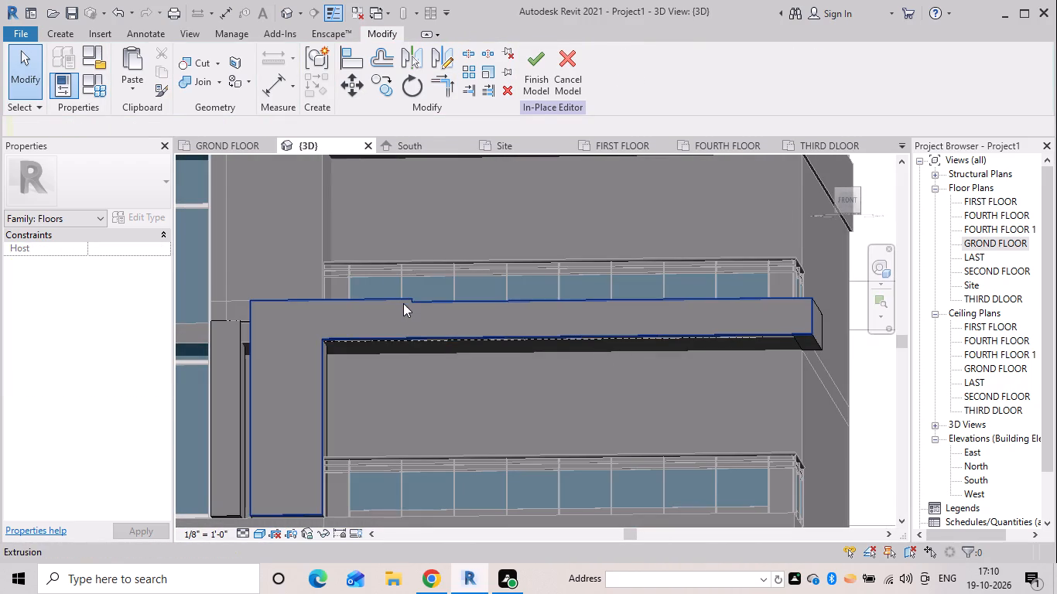
# Inspect the notch on the L-shaped panel's top edge and finish the in-place floor model.
pyautogui.scroll(5, 403, 303)
pyautogui.keyDown('shift'); pyautogui.moveTo(446, 307); pyautogui.dragTo(387, 410, button='middle'); pyautogui.keyUp('shift')
pyautogui.keyDown('shift'); pyautogui.scroll(1, 413, 372); pyautogui.keyUp('shift')
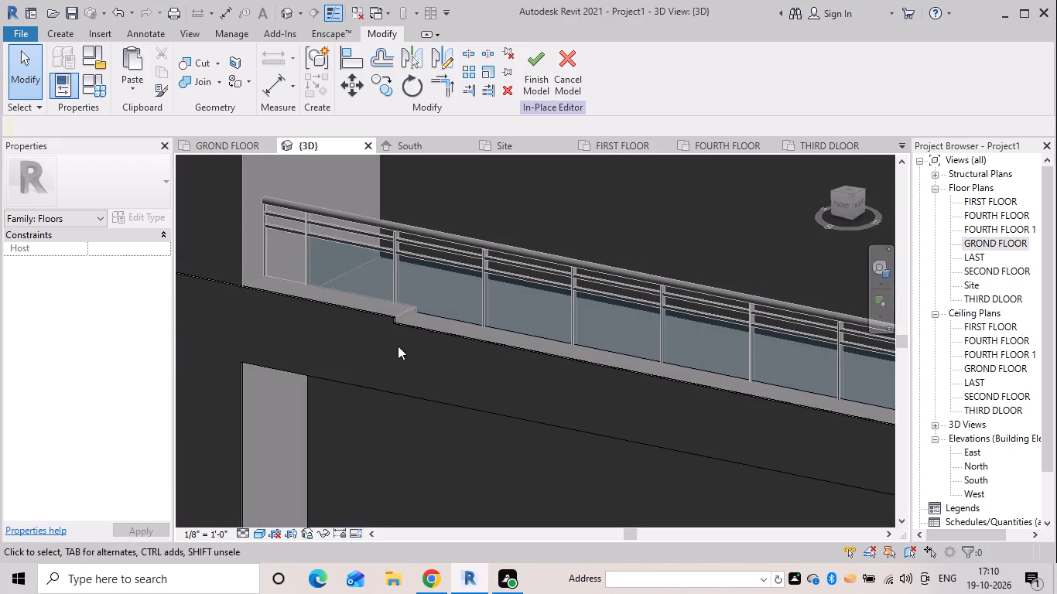
pyautogui.scroll(5, 400, 335)
pyautogui.click(411, 286)
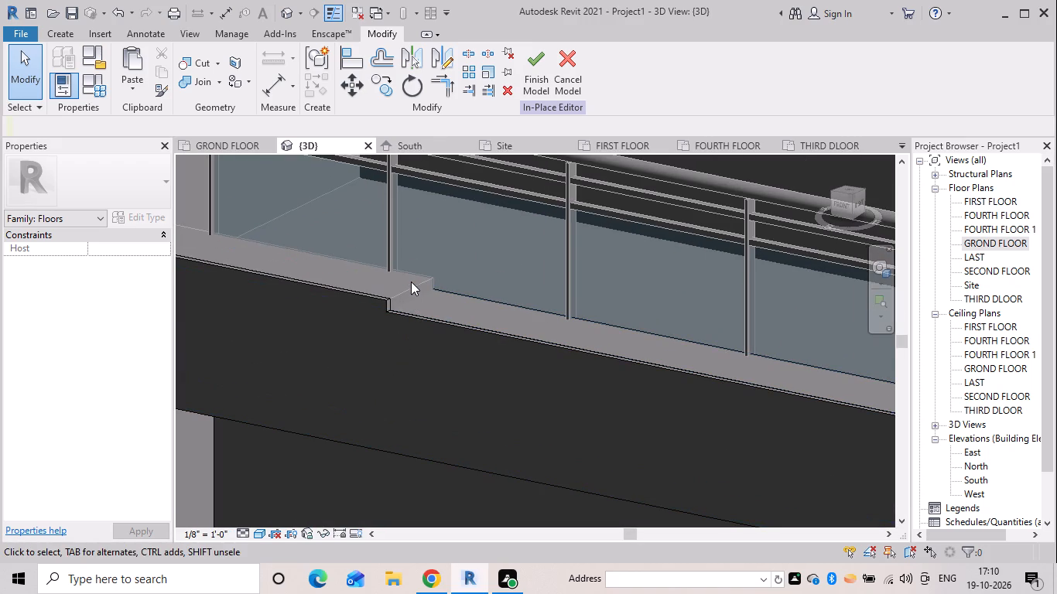
pyautogui.click(415, 289)
pyautogui.press('Escape')
pyautogui.press('Escape')
pyautogui.press('Escape')
pyautogui.click(535, 64)
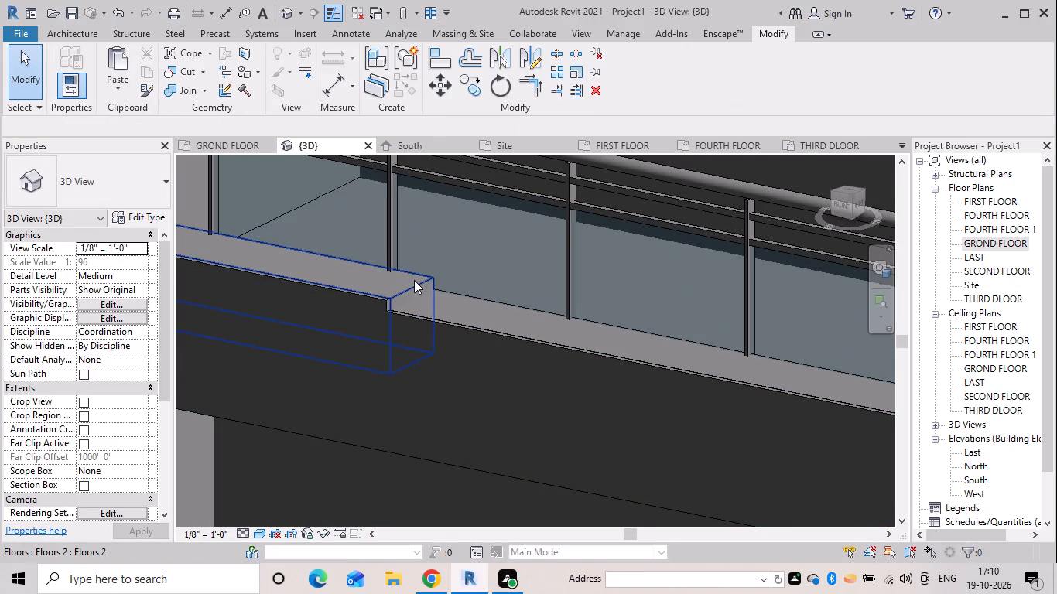
# Lower the top of the raised floor strip behind the panel's notch to just below the balcony band's top edge.
pyautogui.click(414, 280)
pyautogui.scroll(-4, 452, 288)
pyautogui.keyDown('shift'); pyautogui.moveTo(478, 295); pyautogui.dragTo(596, 266, button='middle'); pyautogui.keyUp('shift')
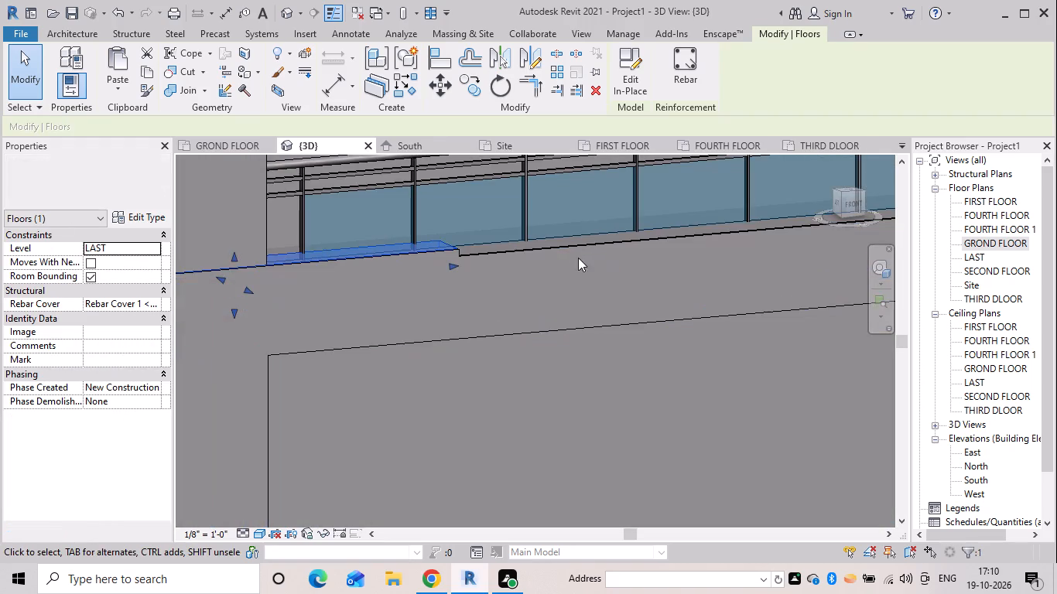
pyautogui.keyDown('shift'); pyautogui.moveTo(566, 253); pyautogui.dragTo(532, 213, button='middle'); pyautogui.keyUp('shift')
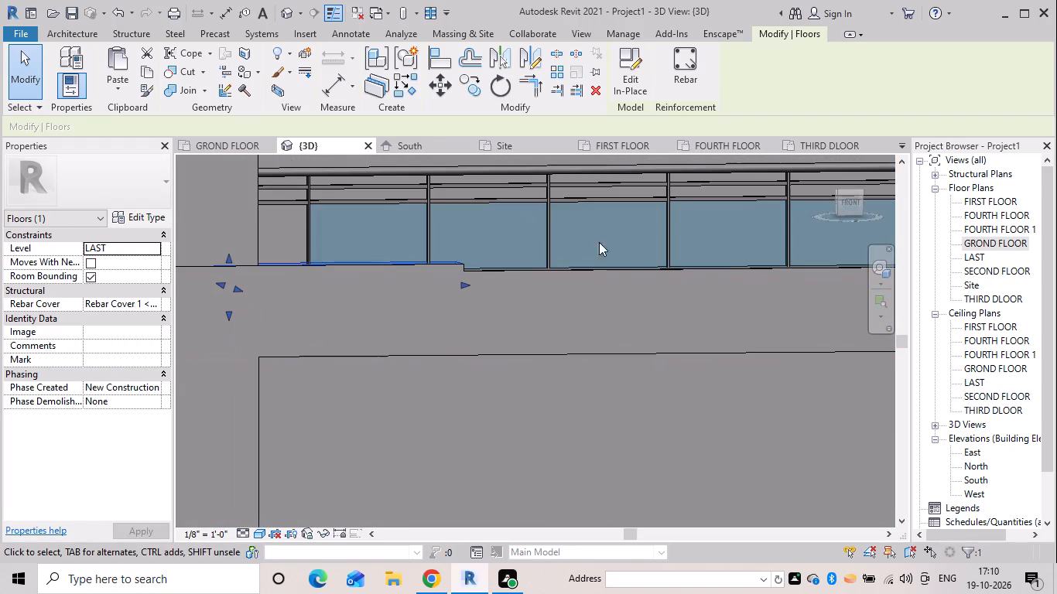
pyautogui.click(850, 203)
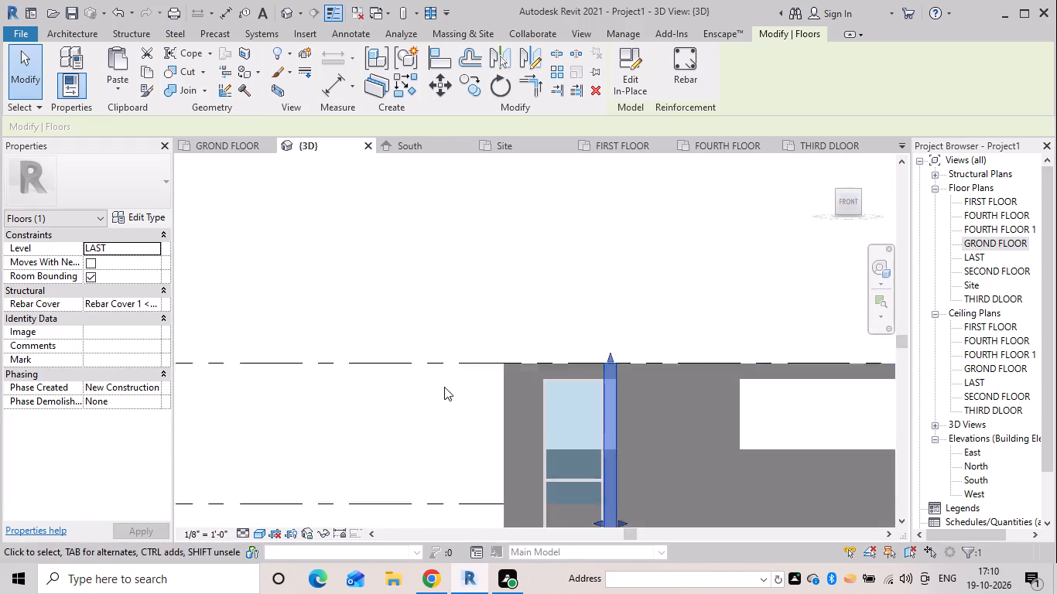
pyautogui.scroll(4, 555, 460)
pyautogui.moveTo(564, 470); pyautogui.dragTo(564, 287, button='middle')
pyautogui.moveTo(522, 322); pyautogui.dragTo(522, 335)
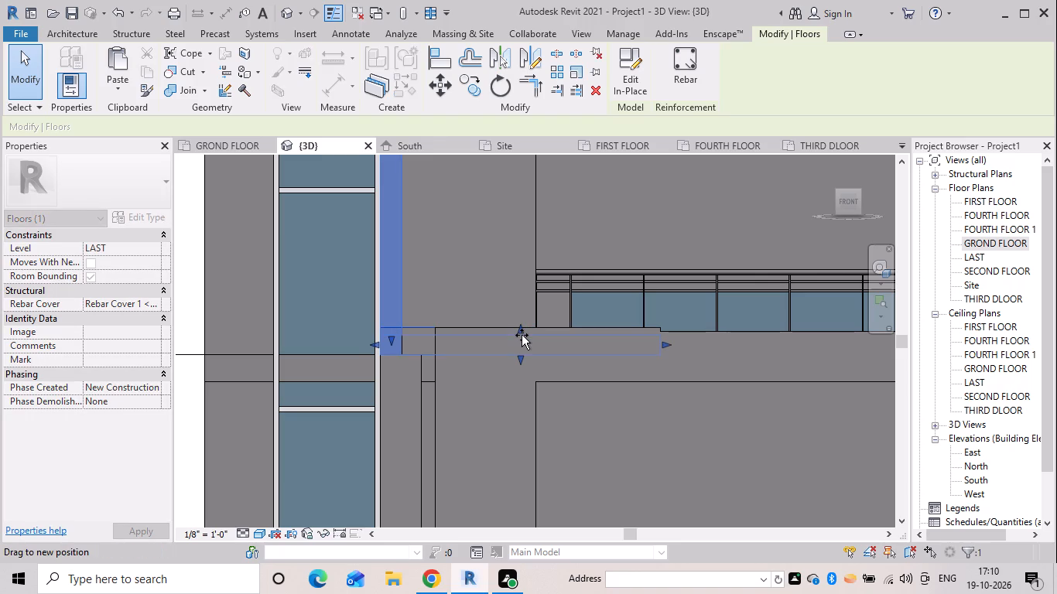
pyautogui.moveTo(522, 335); pyautogui.dragTo(521, 335)
pyautogui.scroll(4, 619, 329)
pyautogui.press('Escape')
# Lower the raised part of the L-shaped third-floor cladding's top edge close to the band's lower top edge.
pyautogui.scroll(2, 668, 324)
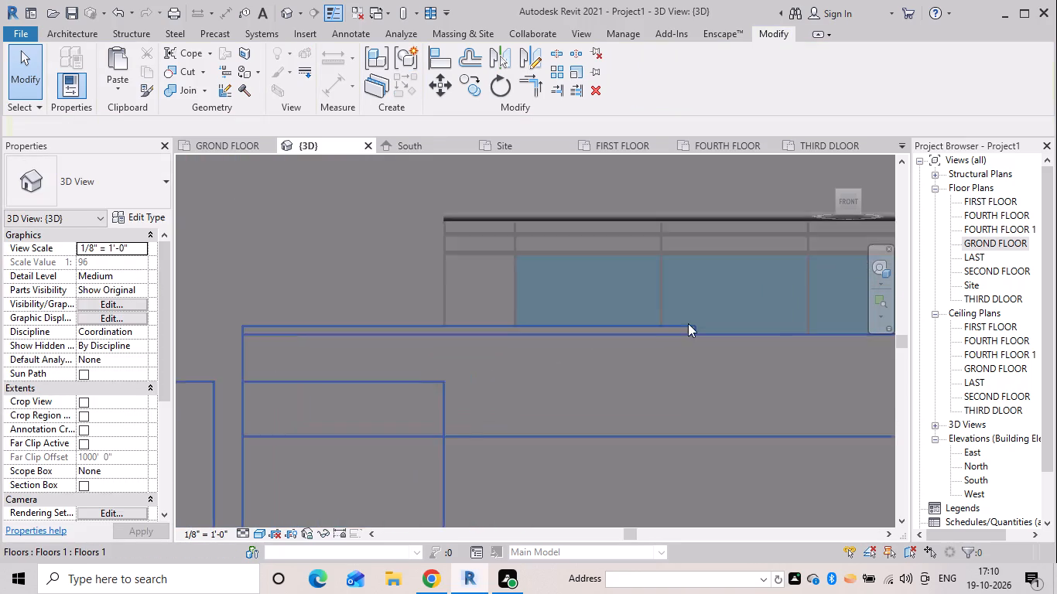
pyautogui.scroll(1, 688, 323)
pyautogui.click(696, 326)
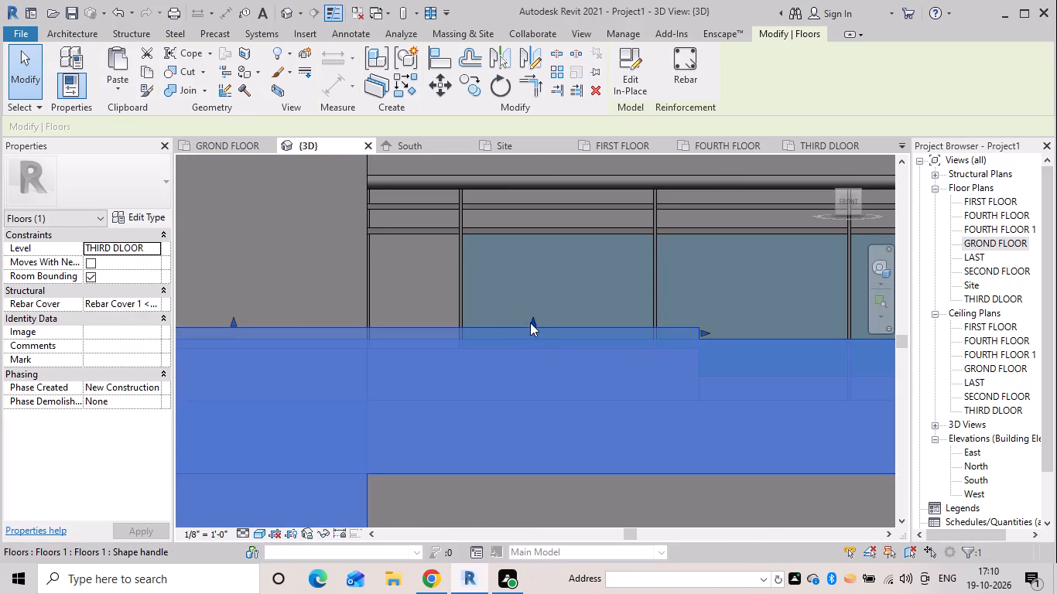
pyautogui.moveTo(532, 320); pyautogui.dragTo(532, 337)
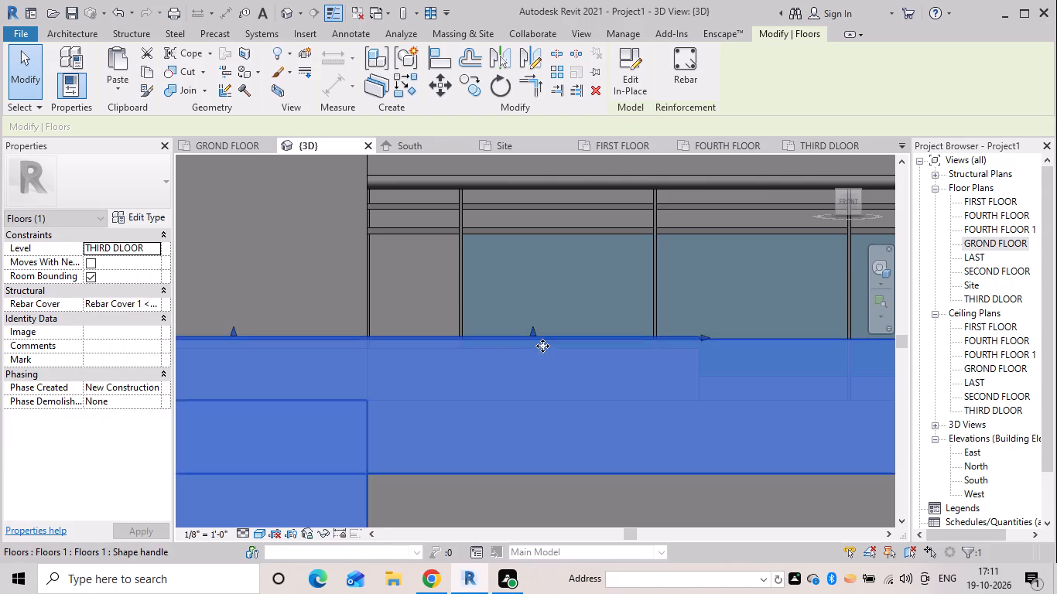
pyautogui.press('Escape')
# Align the cladding's slightly raised top edge with the balcony band's top edge at the notch.
pyautogui.scroll(4, 729, 361)
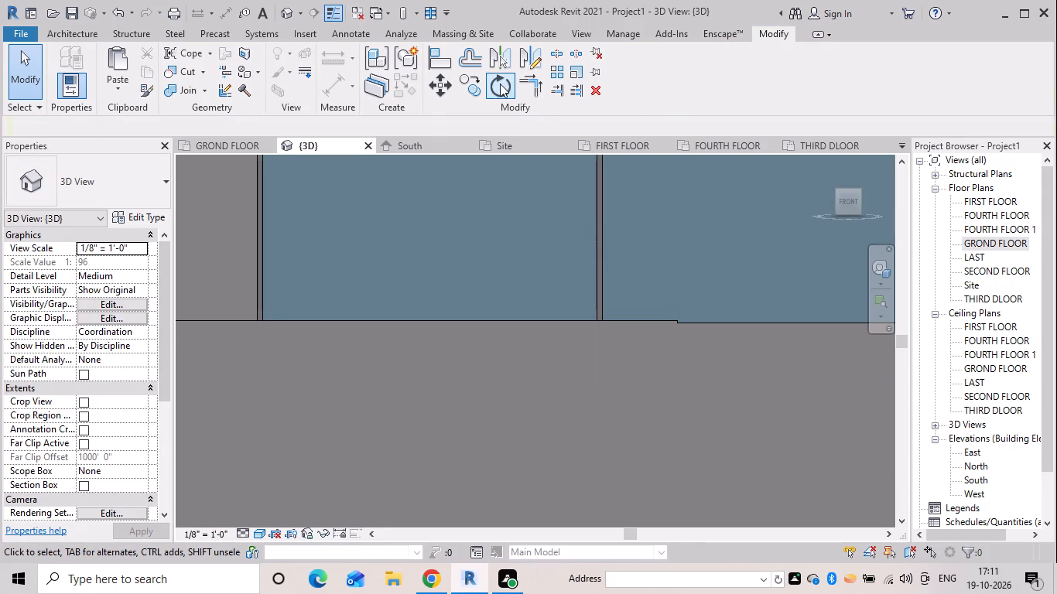
pyautogui.click(443, 65)
pyautogui.moveTo(443, 65); pyautogui.dragTo(541, 166)
pyautogui.click(724, 324)
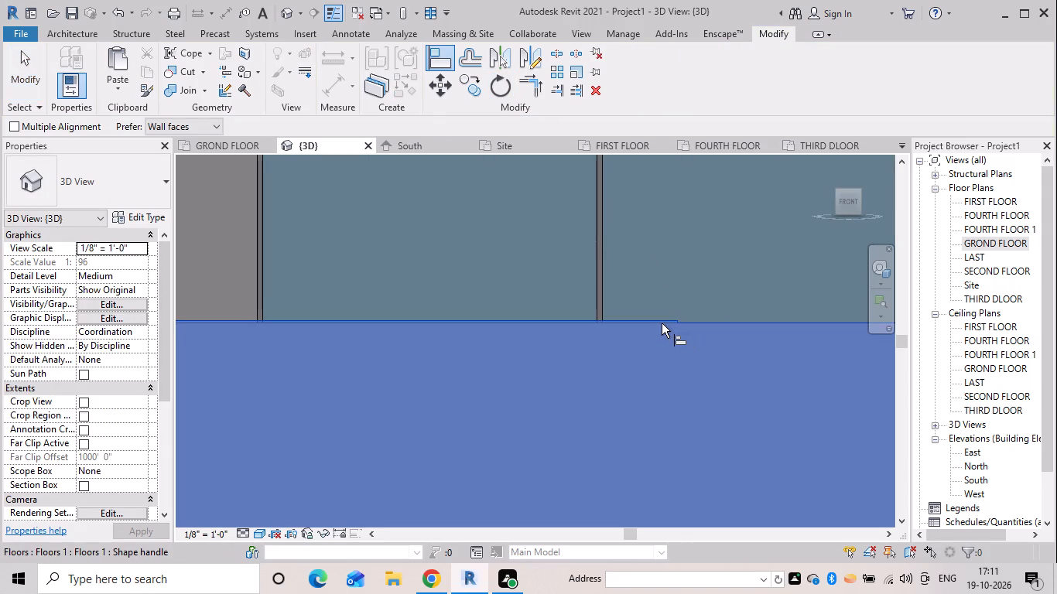
pyautogui.click(660, 322)
pyautogui.press('Escape')
pyautogui.scroll(-2, 736, 379)
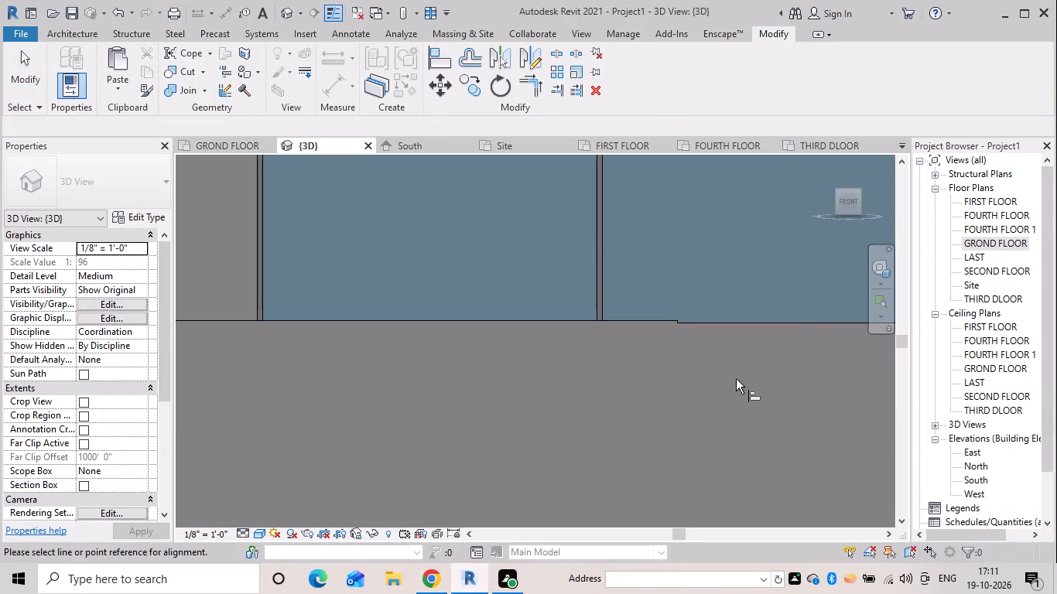
pyautogui.scroll(-8, 736, 379)
pyautogui.keyDown('shift'); pyautogui.moveTo(739, 386); pyautogui.dragTo(628, 418, button='middle'); pyautogui.keyUp('shift')
pyautogui.scroll(2, 626, 394)
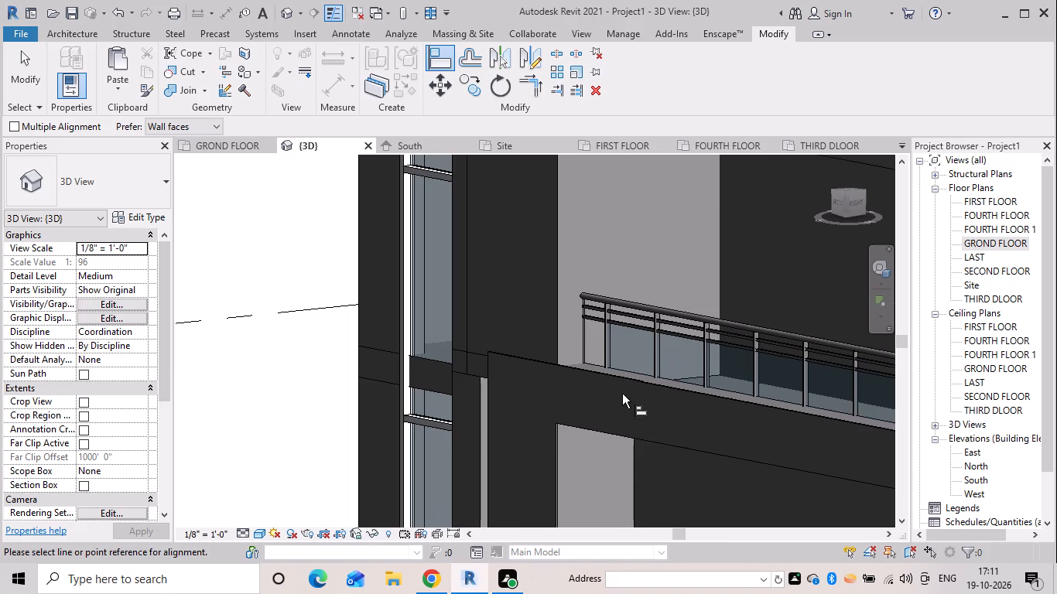
pyautogui.scroll(3, 622, 394)
pyautogui.press('Escape')
# Examine the whole building from the front and right side, checking the base, balconies, parapets and roof slab.
pyautogui.scroll(-13, 682, 405)
pyautogui.keyDown('shift'); pyautogui.moveTo(662, 444); pyautogui.dragTo(719, 433, button='middle'); pyautogui.keyUp('shift')
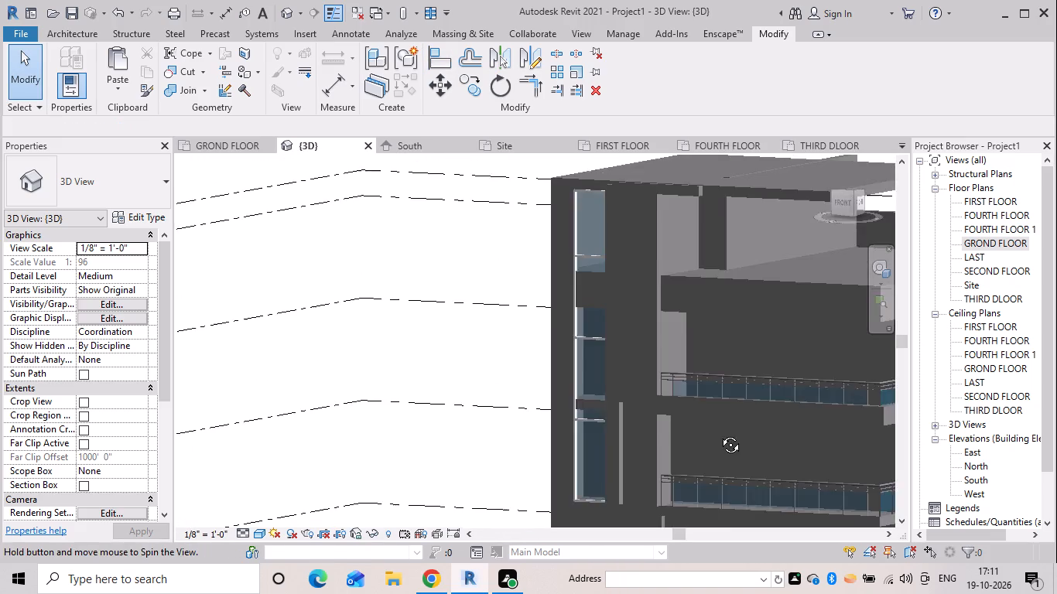
pyautogui.keyDown('shift'); pyautogui.moveTo(719, 433); pyautogui.dragTo(720, 433, button='middle'); pyautogui.keyUp('shift')
pyautogui.scroll(-4, 722, 433)
pyautogui.moveTo(715, 425); pyautogui.dragTo(542, 274, button='middle')
pyautogui.keyDown('shift'); pyautogui.moveTo(588, 312); pyautogui.dragTo(668, 304, button='middle'); pyautogui.keyUp('shift')
pyautogui.press('Escape')
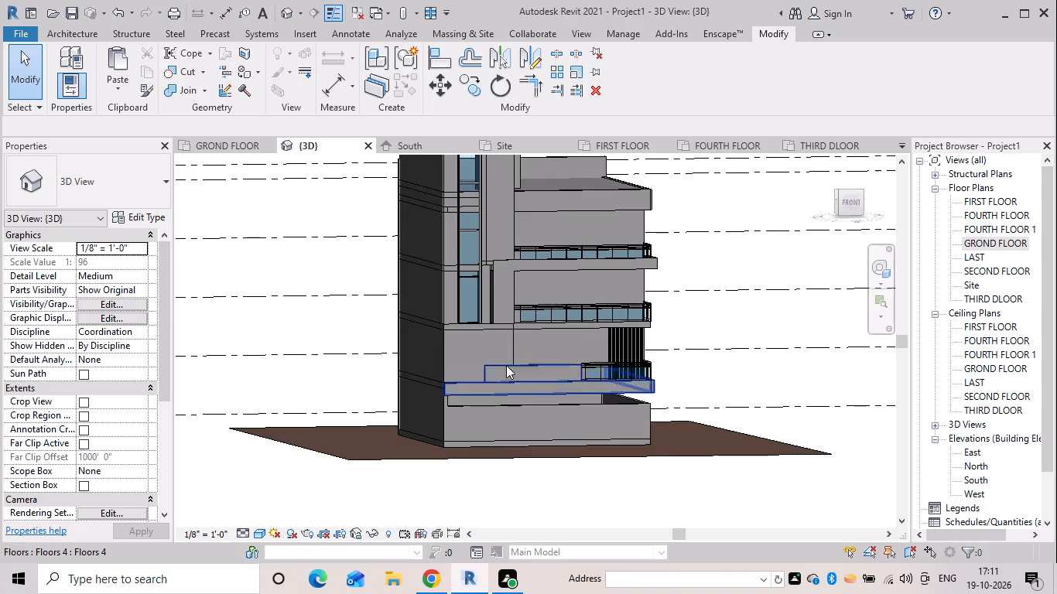
pyautogui.scroll(-2, 508, 367)
pyautogui.keyDown('shift'); pyautogui.moveTo(736, 362); pyautogui.dragTo(683, 381, button='middle'); pyautogui.keyUp('shift')
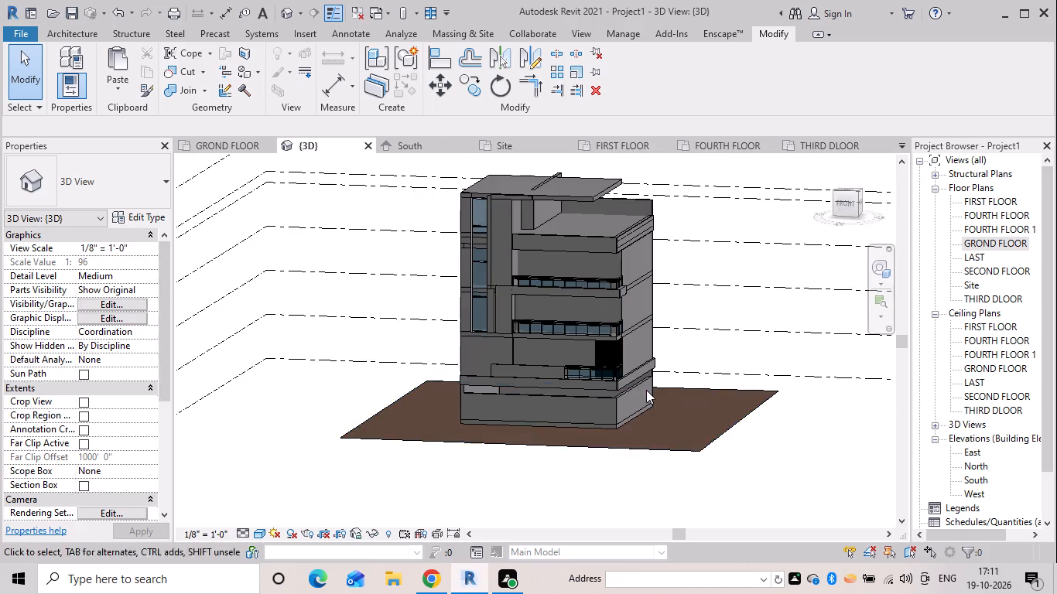
pyautogui.scroll(8, 590, 401)
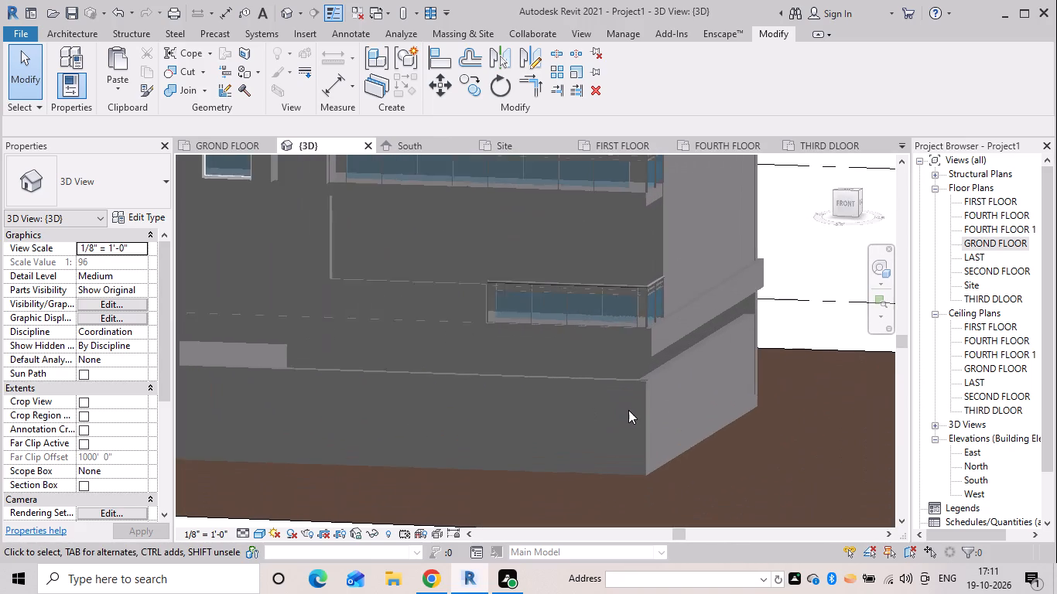
pyautogui.scroll(4, 607, 398)
pyautogui.keyDown('shift'); pyautogui.moveTo(636, 391); pyautogui.dragTo(677, 387, button='middle'); pyautogui.keyUp('shift')
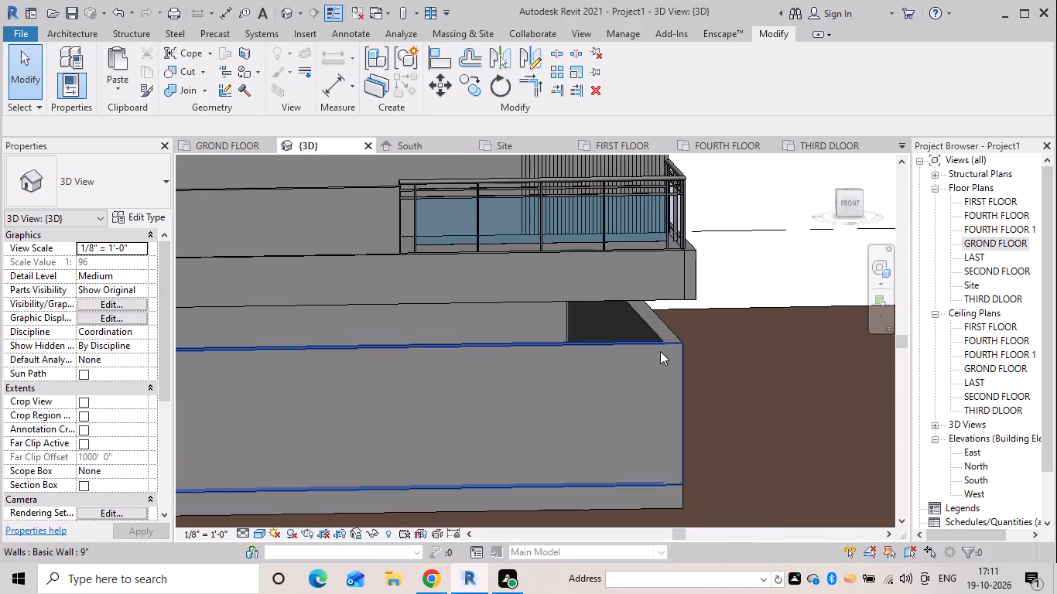
pyautogui.scroll(-5, 665, 371)
pyautogui.keyDown('shift'); pyautogui.moveTo(717, 377); pyautogui.dragTo(549, 433, button='middle'); pyautogui.keyUp('shift')
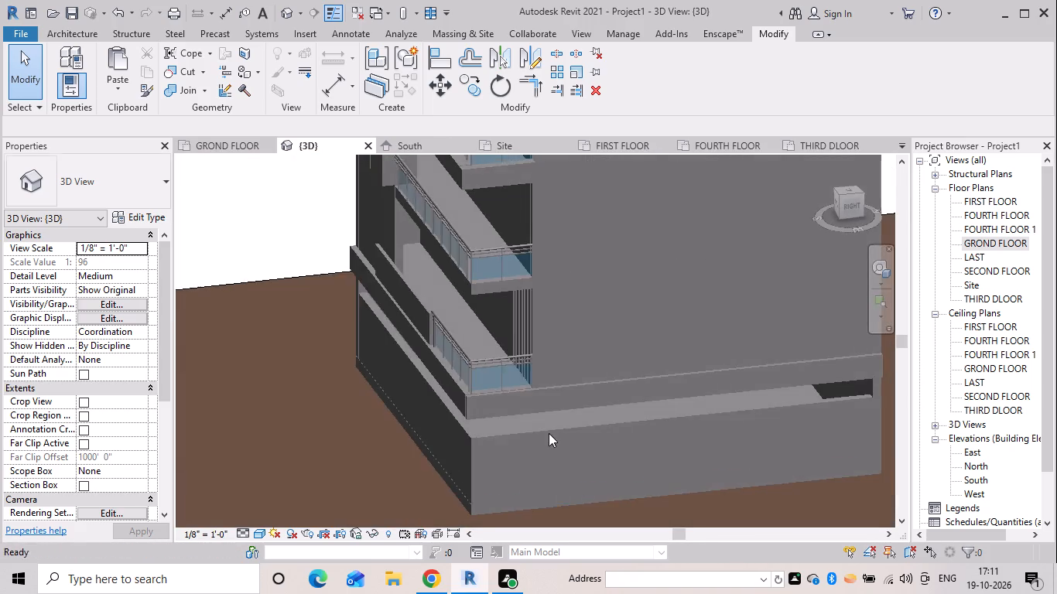
pyautogui.scroll(-5, 505, 422)
pyautogui.keyDown('shift'); pyautogui.moveTo(528, 436); pyautogui.dragTo(511, 441, button='middle'); pyautogui.keyUp('shift')
pyautogui.scroll(4, 450, 441)
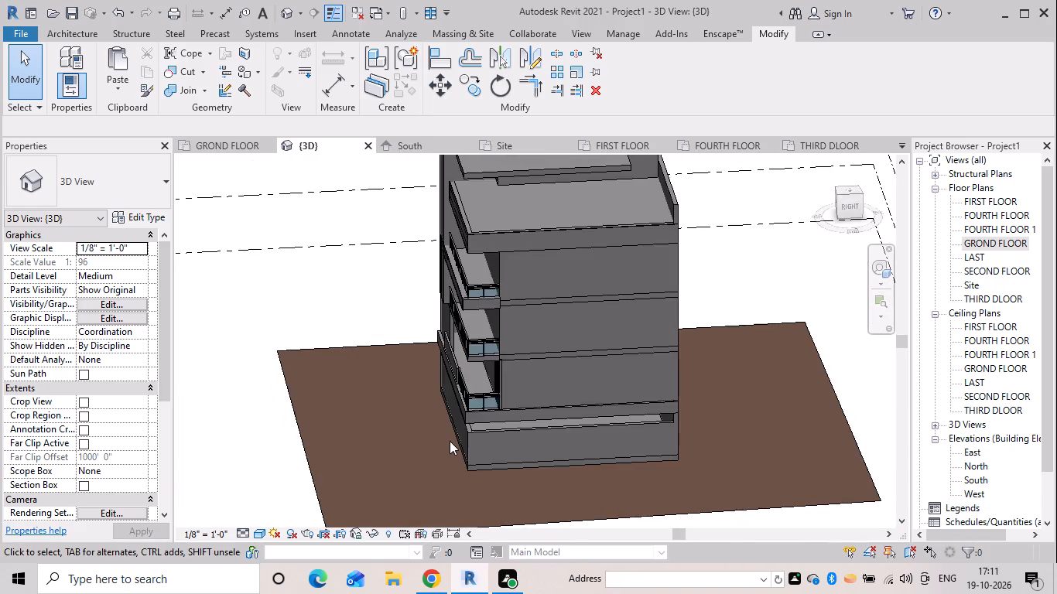
pyautogui.scroll(2, 450, 441)
pyautogui.scroll(-5, 605, 395)
pyautogui.keyDown('shift'); pyautogui.moveTo(609, 397); pyautogui.dragTo(646, 336, button='middle'); pyautogui.keyUp('shift')
pyautogui.scroll(-4, 648, 336)
pyautogui.moveTo(648, 340); pyautogui.dragTo(637, 380, button='middle')
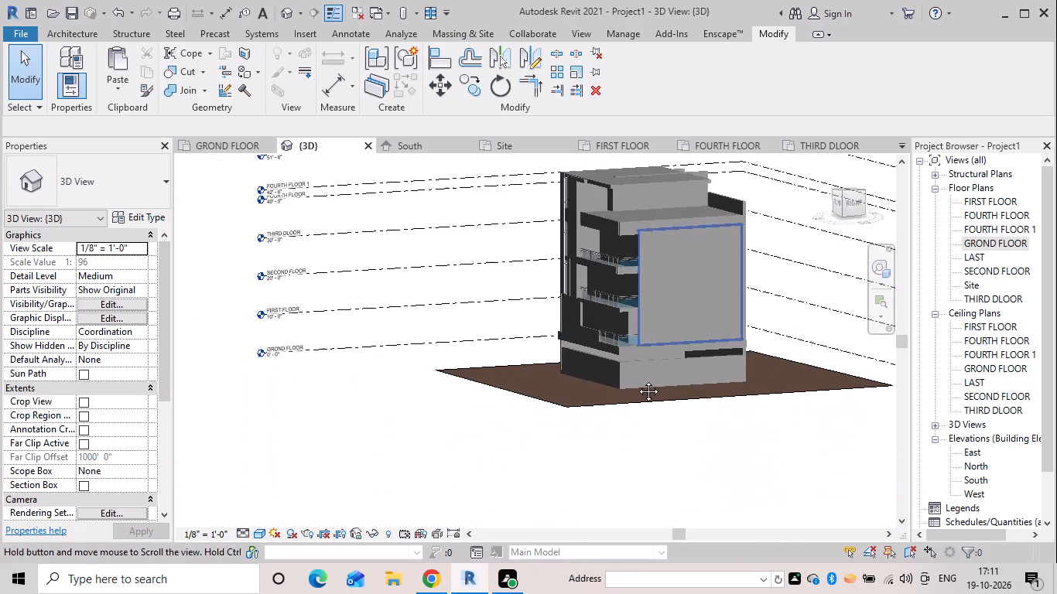
pyautogui.moveTo(637, 380); pyautogui.dragTo(605, 432, button='middle')
pyautogui.keyDown('shift'); pyautogui.moveTo(638, 369); pyautogui.dragTo(727, 355, button='middle'); pyautogui.keyUp('shift')
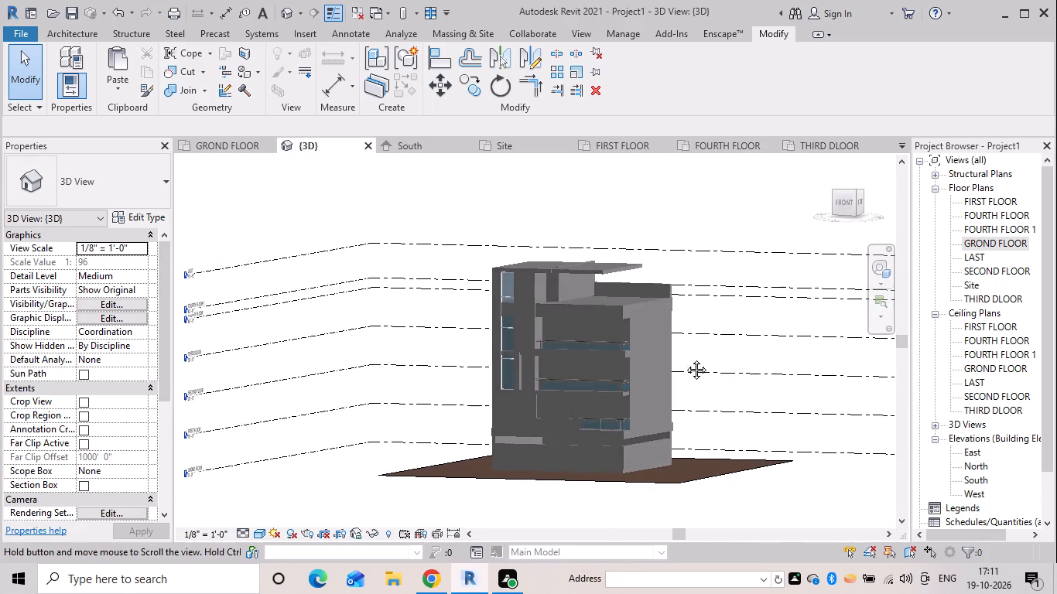
pyautogui.scroll(2, 664, 286)
pyautogui.scroll(4, 528, 290)
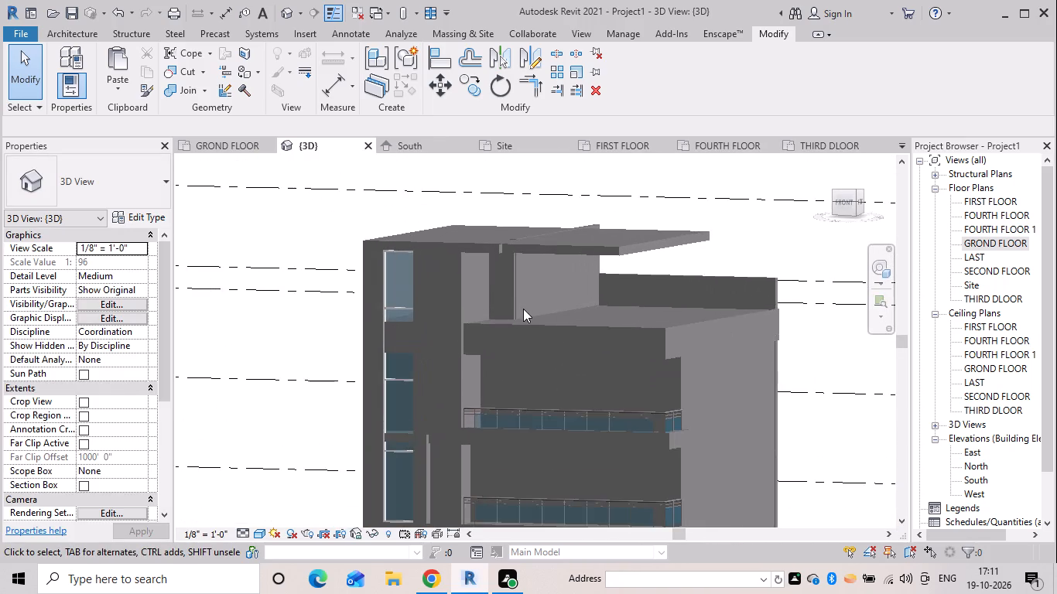
pyautogui.keyDown('shift'); pyautogui.moveTo(528, 302); pyautogui.dragTo(578, 292, button='middle'); pyautogui.keyUp('shift')
pyautogui.scroll(-3, 658, 411)
pyautogui.moveTo(656, 411); pyautogui.dragTo(621, 276, button='middle')
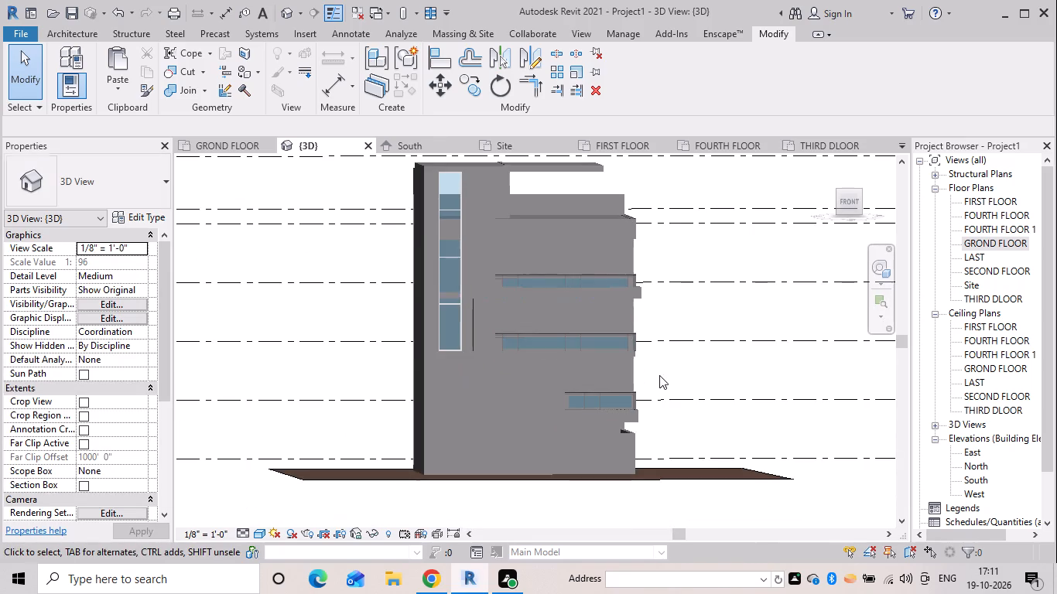
pyautogui.keyDown('shift'); pyautogui.moveTo(680, 346); pyautogui.dragTo(638, 367, button='middle'); pyautogui.keyUp('shift')
pyautogui.scroll(4, 614, 369)
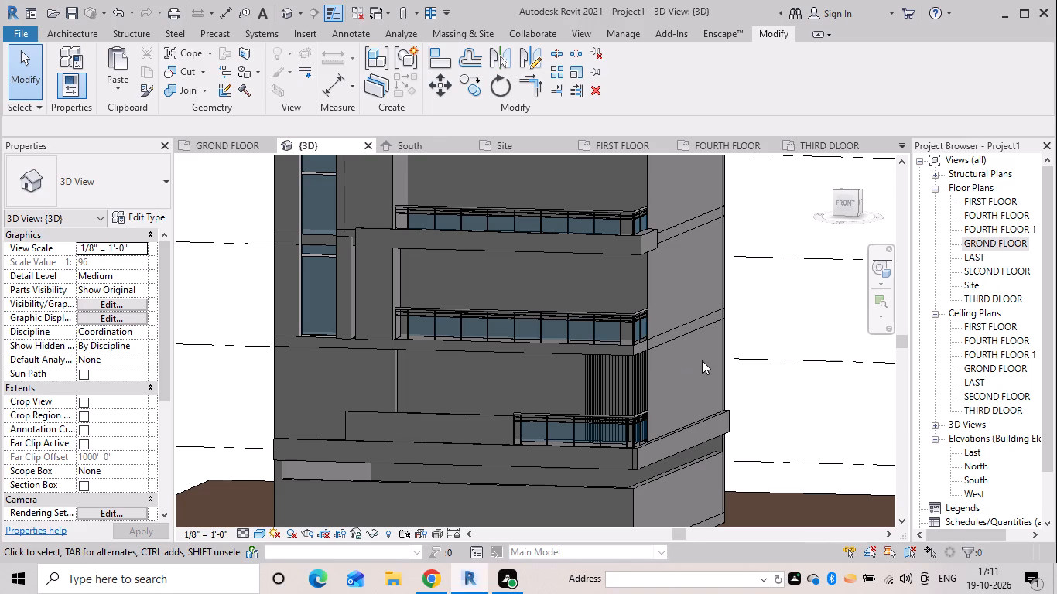
pyautogui.scroll(-1, 461, 285)
pyautogui.moveTo(461, 285); pyautogui.dragTo(433, 388, button='middle')
pyautogui.scroll(1, 433, 384)
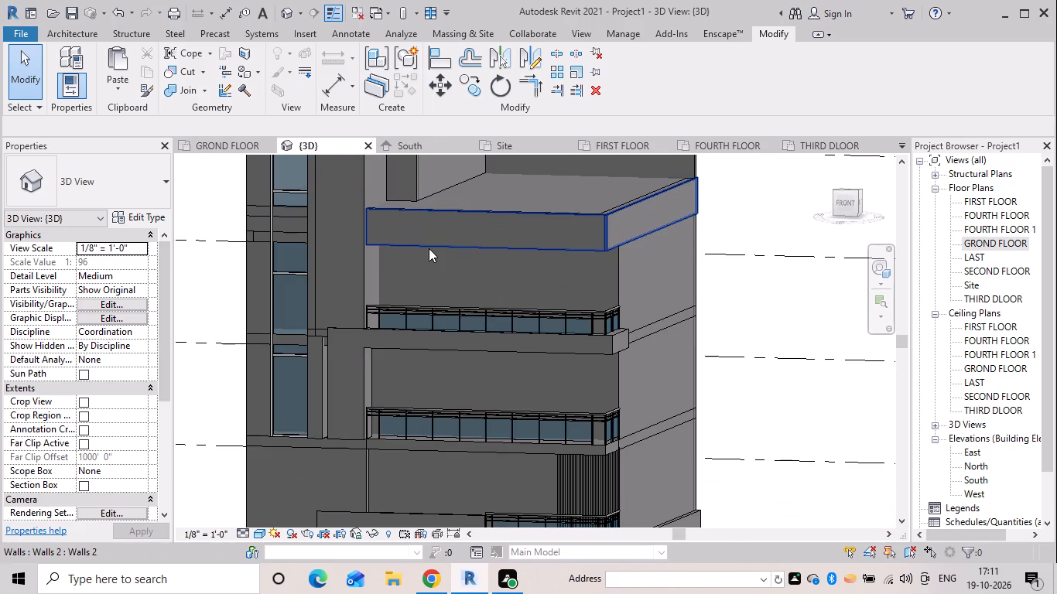
# In the in-place wall wrapping the upper terrace edge, start a new extrusion with its front face as the work plane.
pyautogui.moveTo(432, 245); pyautogui.dragTo(448, 245)
pyautogui.click(794, 203)
pyautogui.doubleClick(577, 247)
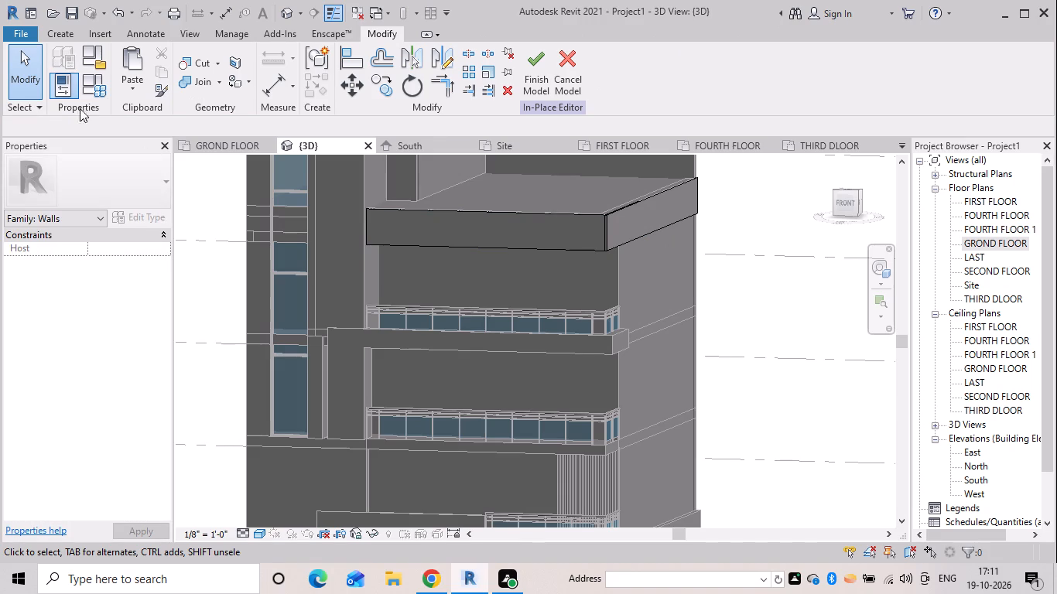
pyautogui.click(75, 31)
pyautogui.click(122, 68)
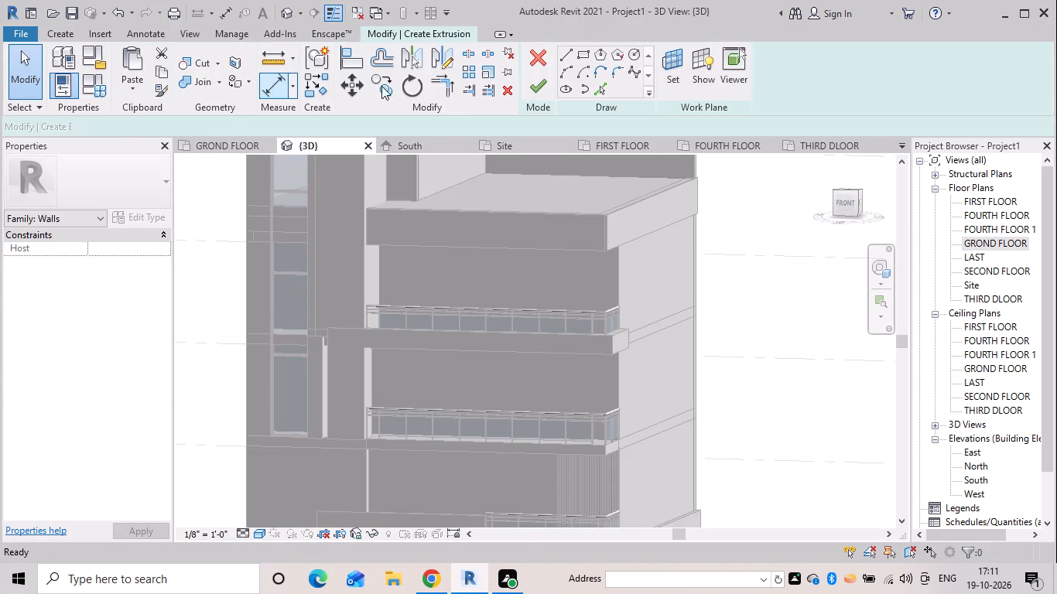
pyautogui.click(674, 60)
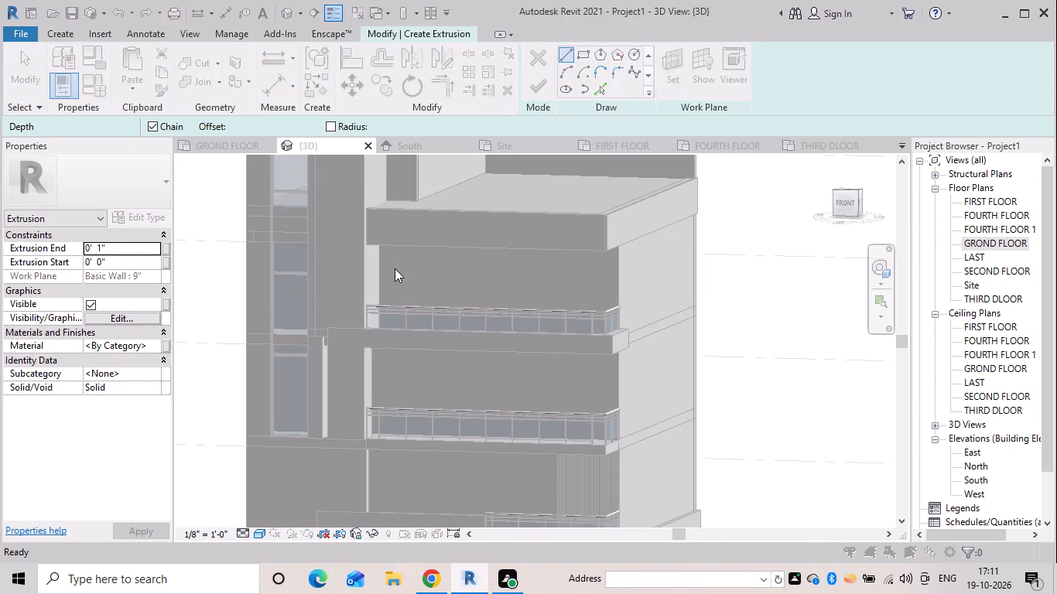
pyautogui.click(422, 308)
pyautogui.click(477, 375)
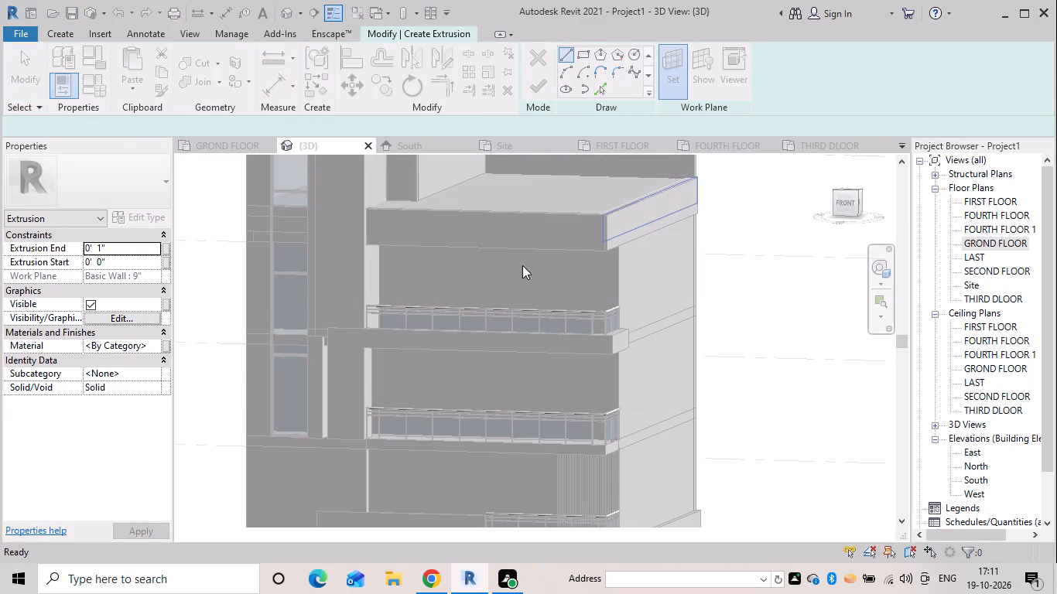
pyautogui.click(550, 213)
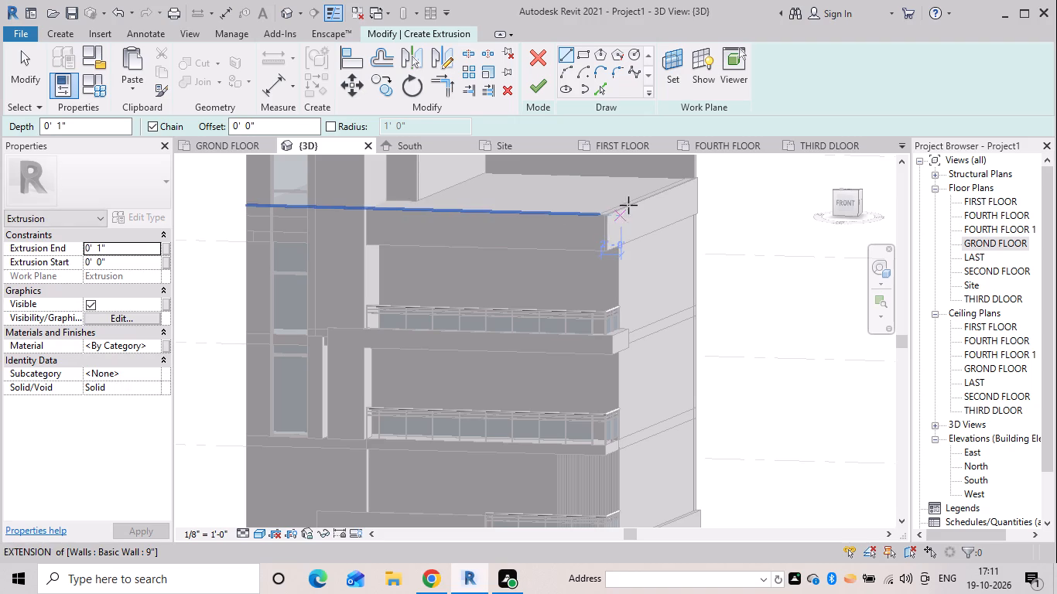
# Sketch a rectangular vertical strip about 2" wide and 3'-6" tall at the front face's outer corner, spanning the full band height.
pyautogui.doubleClick(585, 55)
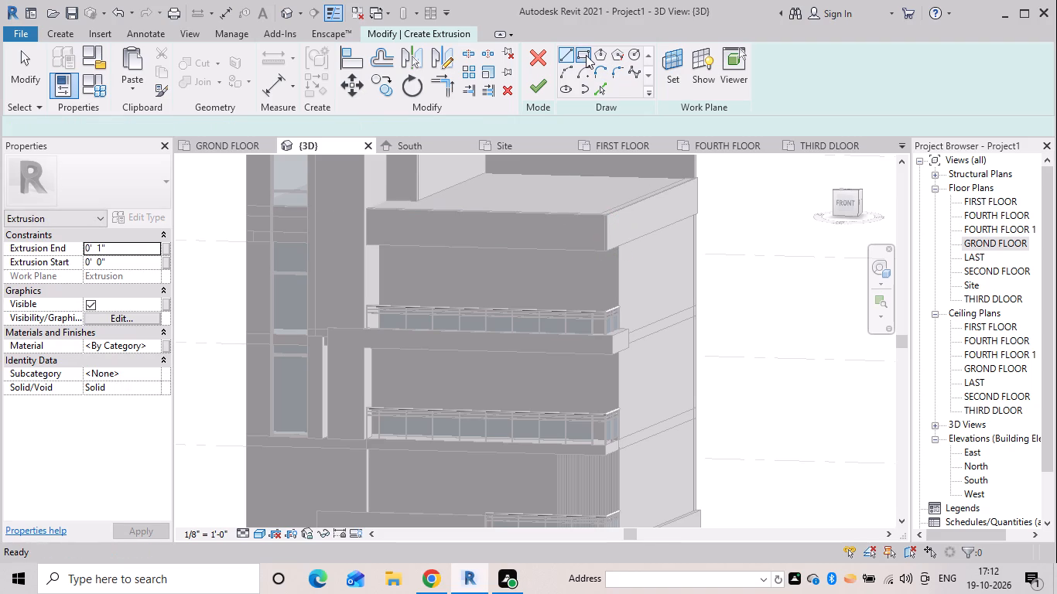
pyautogui.scroll(11, 607, 222)
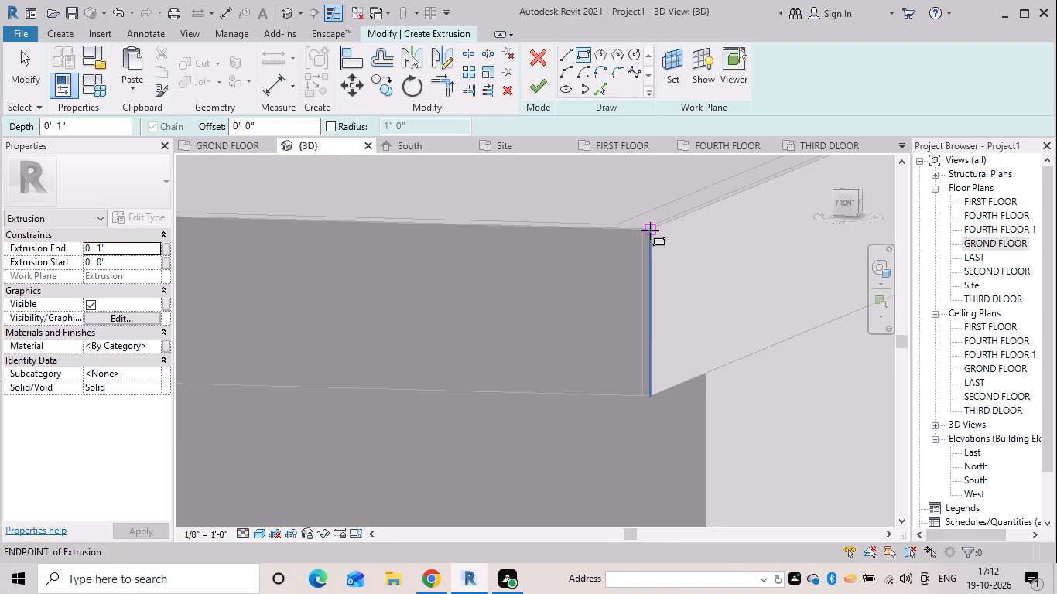
pyautogui.click(647, 229)
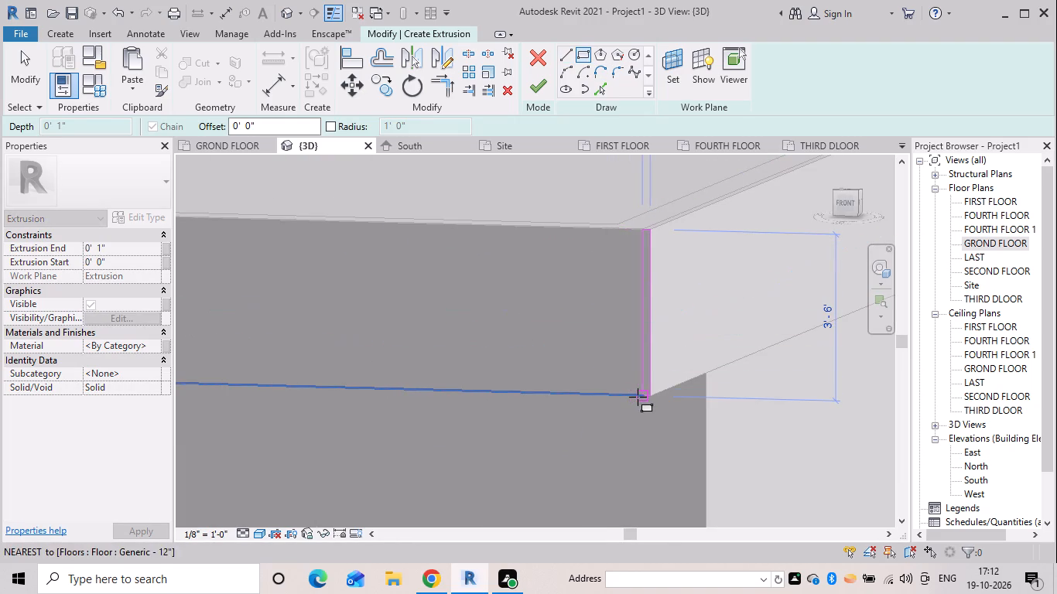
pyautogui.scroll(-4, 632, 398)
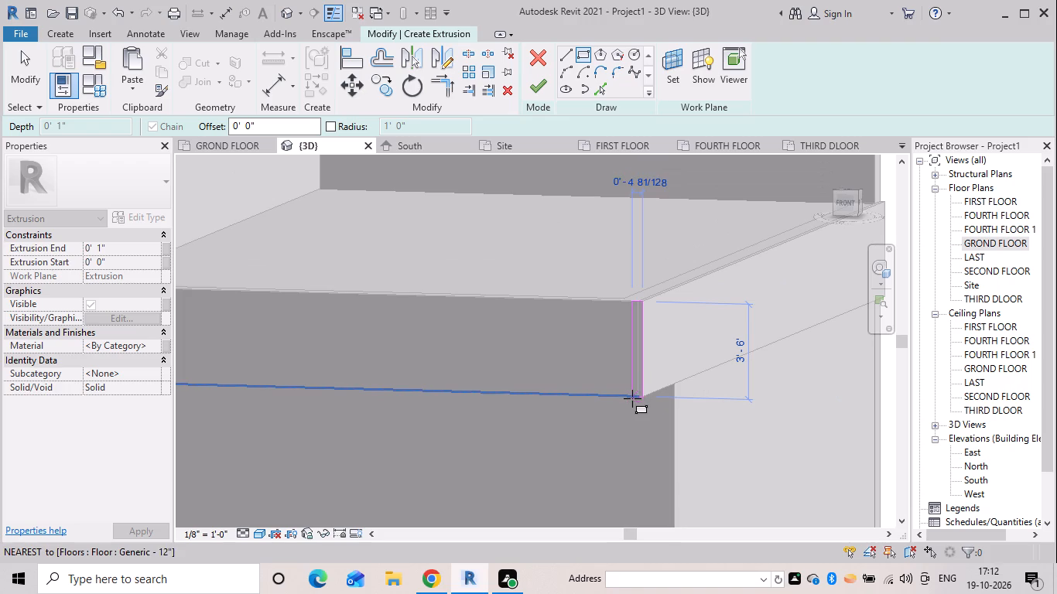
pyautogui.click(632, 398)
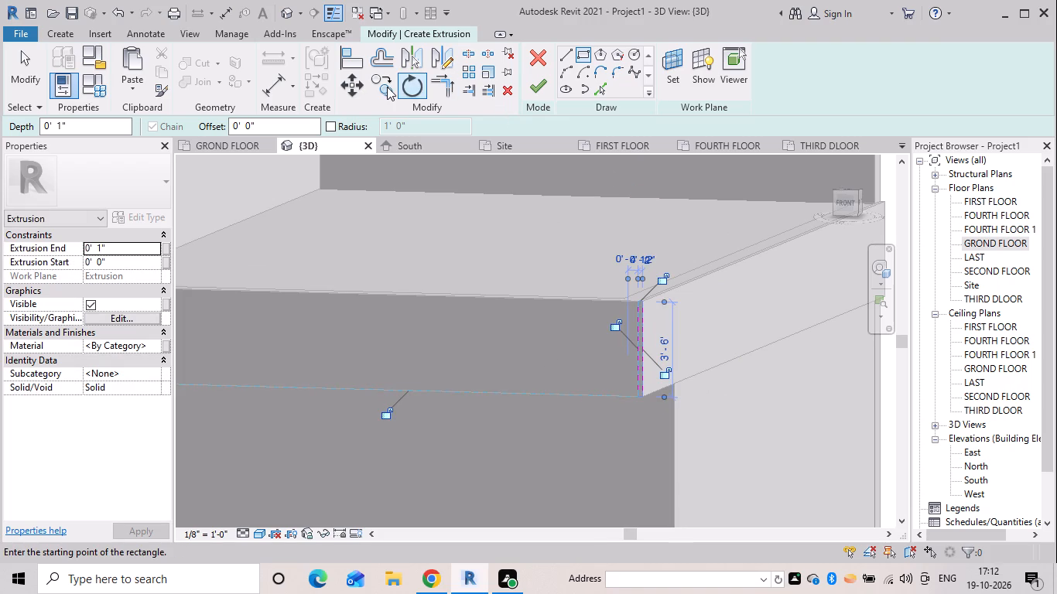
# Copy the strip seven times along the terrace band's front face, about 4" apart, working away from the corner.
pyautogui.click(387, 87)
pyautogui.moveTo(385, 87); pyautogui.dragTo(386, 113)
pyautogui.moveTo(670, 450); pyautogui.dragTo(554, 237)
pyautogui.scroll(4, 649, 330)
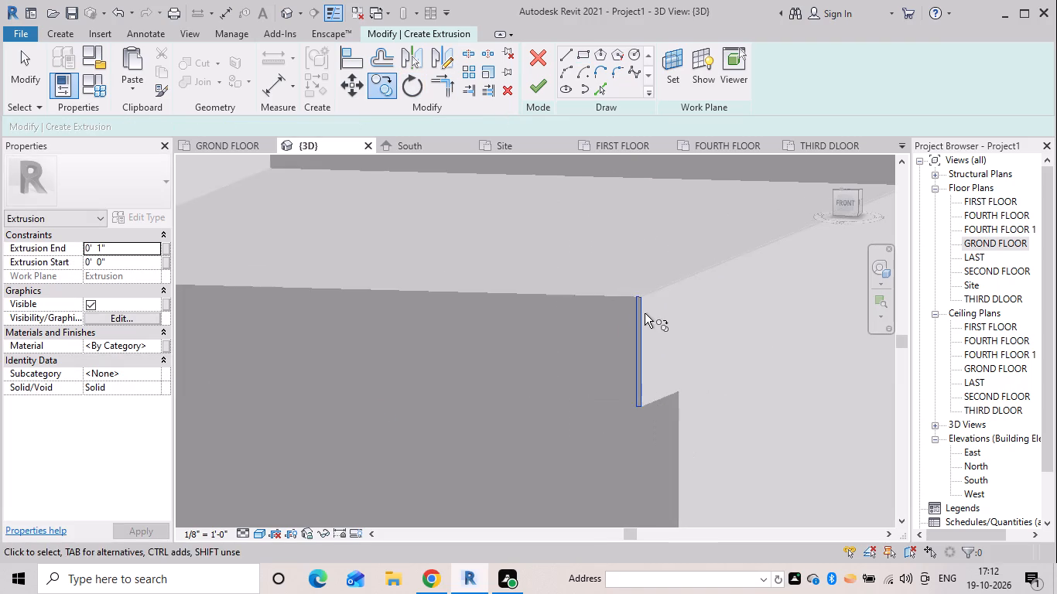
pyautogui.scroll(6, 645, 313)
pyautogui.press('space')
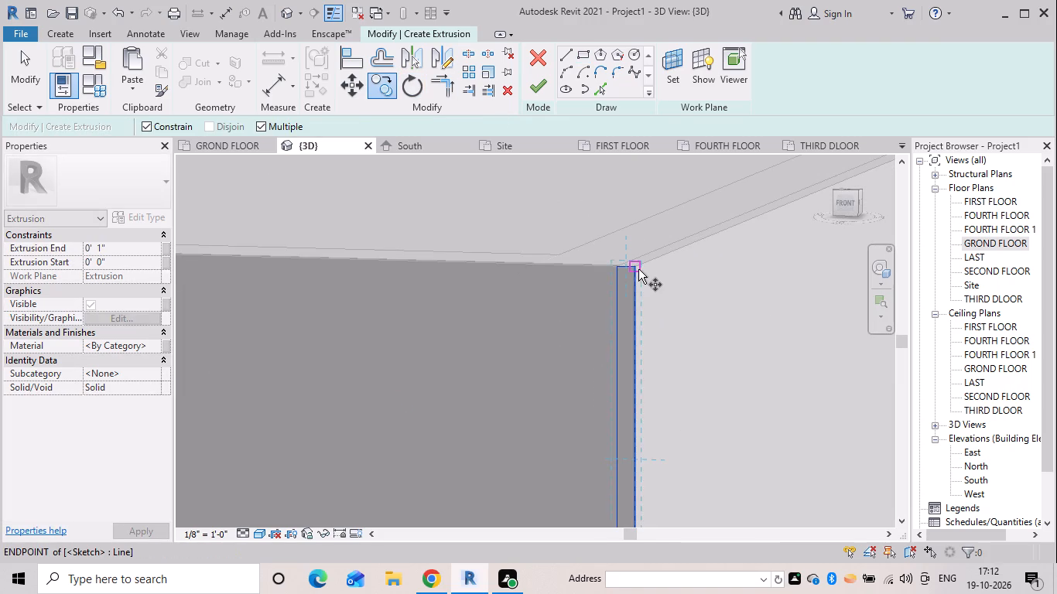
pyautogui.click(637, 268)
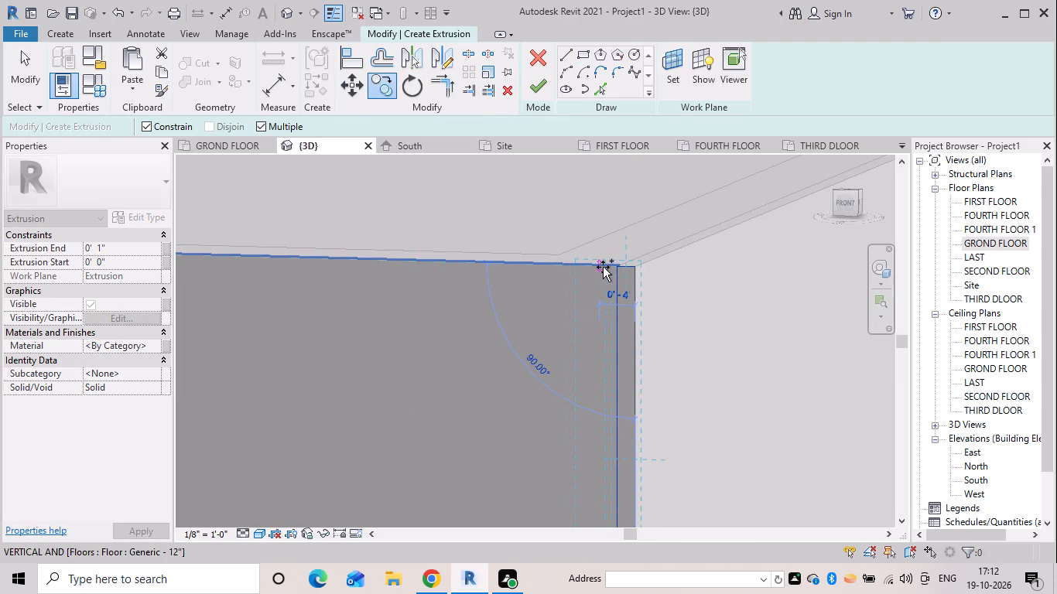
pyautogui.click(603, 267)
pyautogui.click(563, 268)
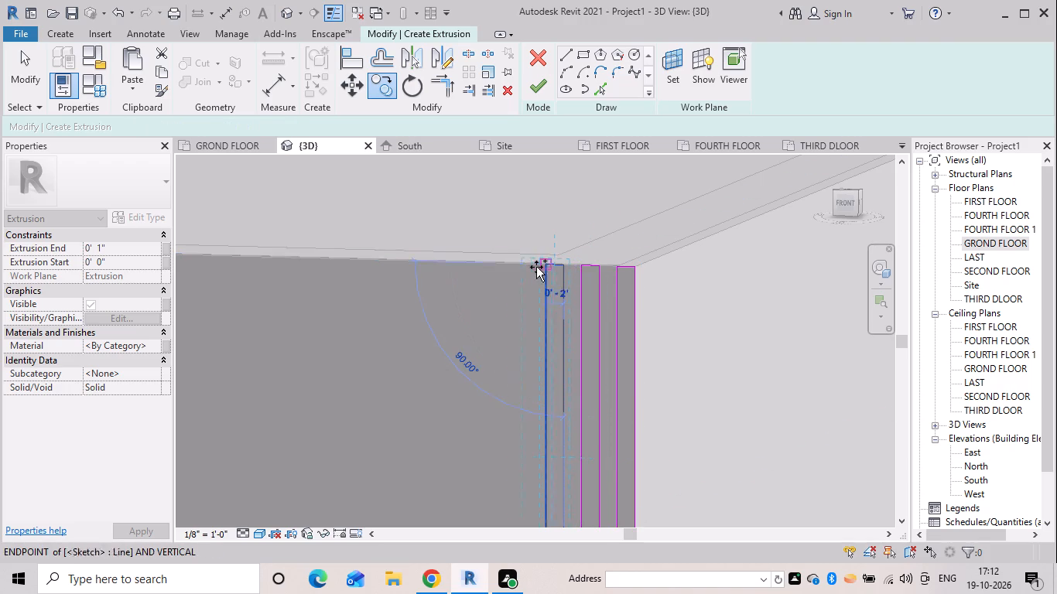
pyautogui.click(528, 267)
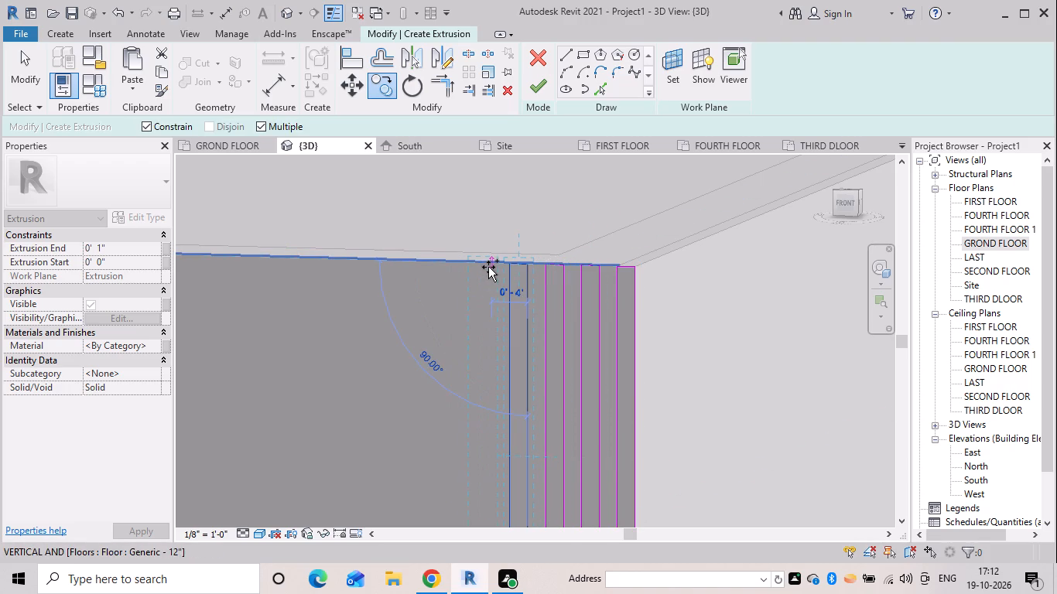
pyautogui.click(488, 267)
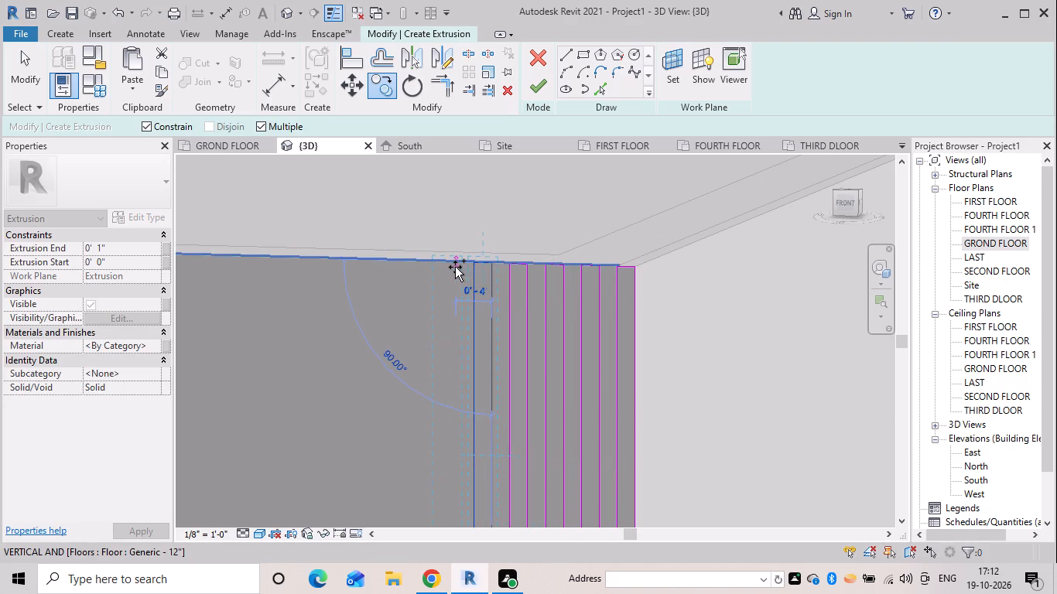
pyautogui.click(455, 267)
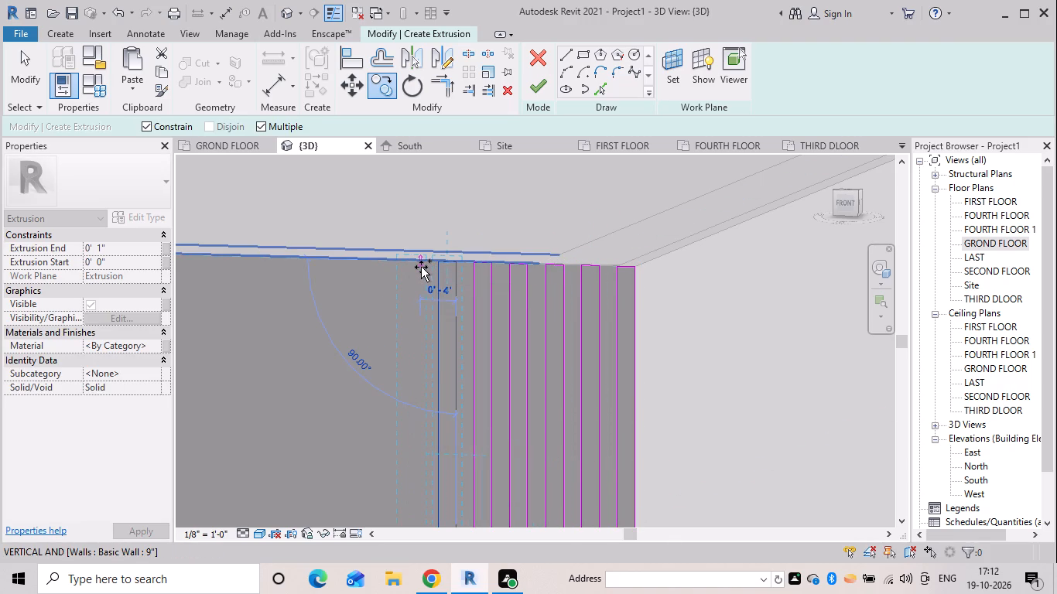
pyautogui.click(421, 267)
pyautogui.click(385, 267)
# Add eleven more copies of the strip at about 4" spacing, continuing the row along the terrace band.
pyautogui.scroll(-4, 378, 266)
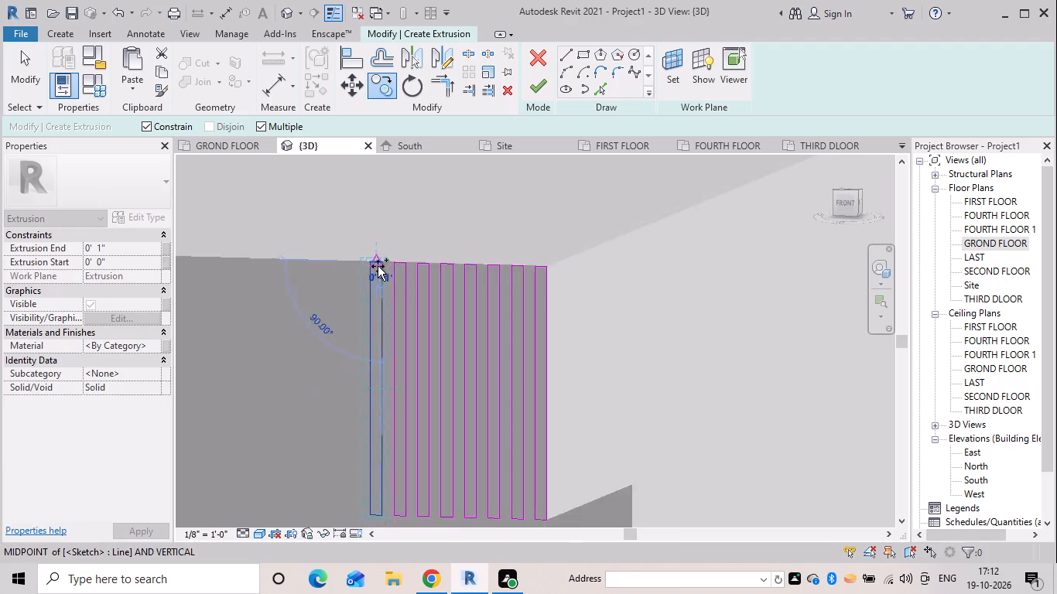
pyautogui.moveTo(378, 266); pyautogui.dragTo(582, 315, button='middle')
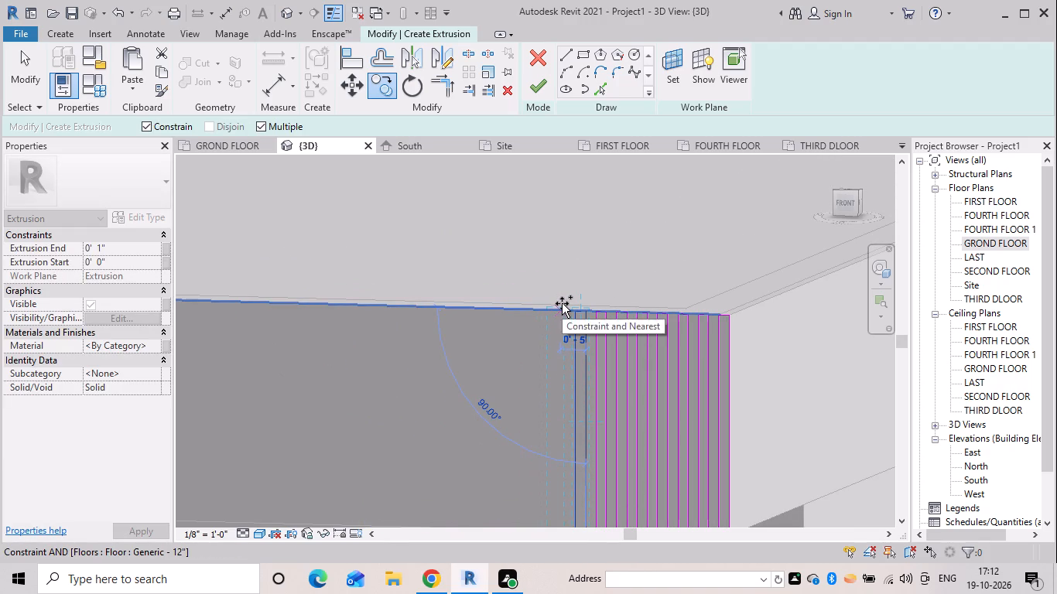
pyautogui.click(563, 303)
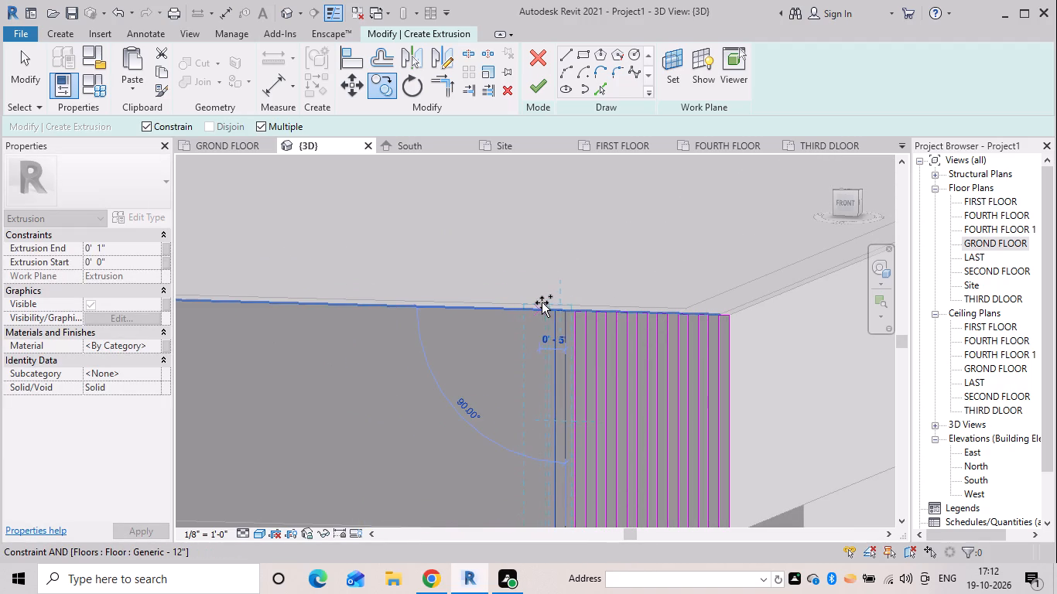
pyautogui.click(544, 302)
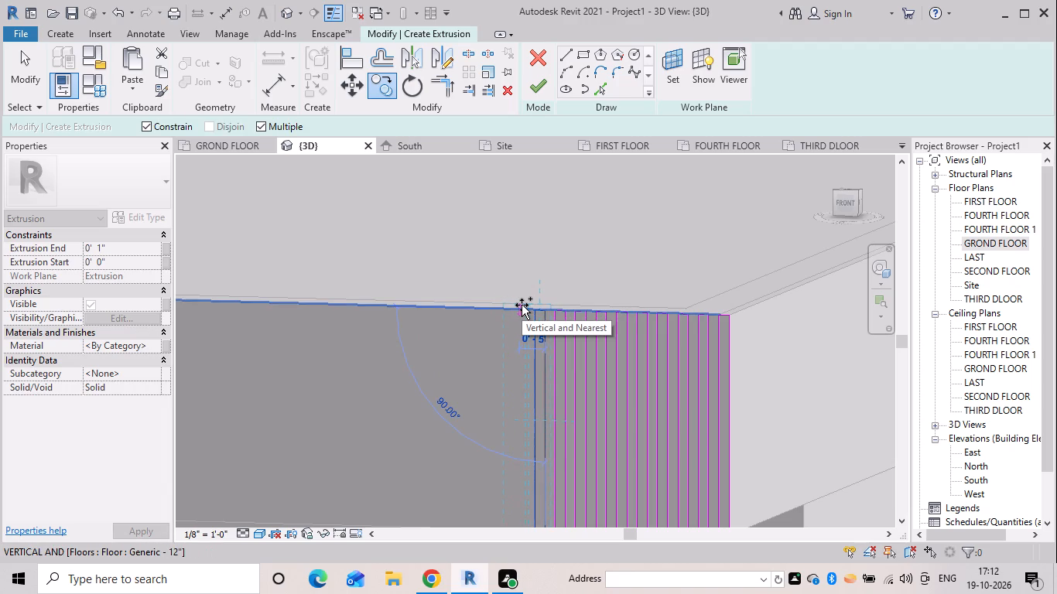
pyautogui.click(524, 305)
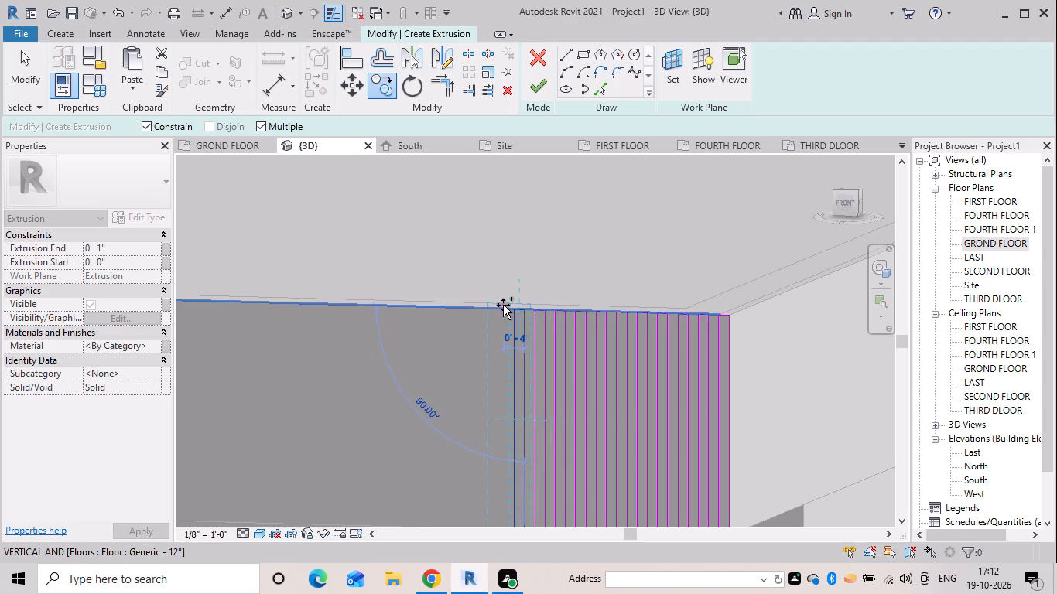
pyautogui.click(503, 305)
pyautogui.moveTo(481, 305); pyautogui.dragTo(461, 305)
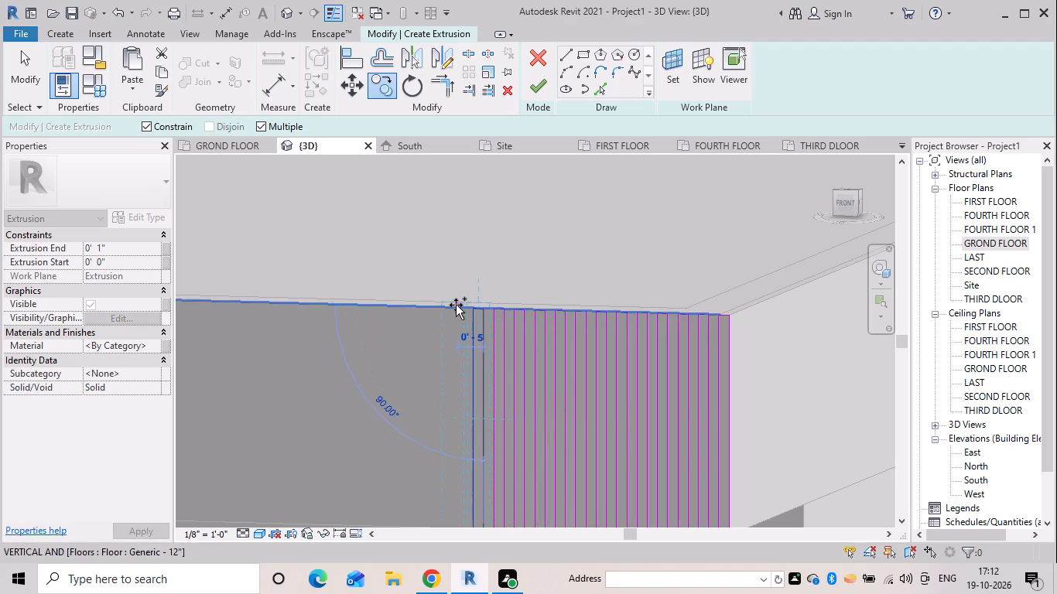
pyautogui.click(464, 306)
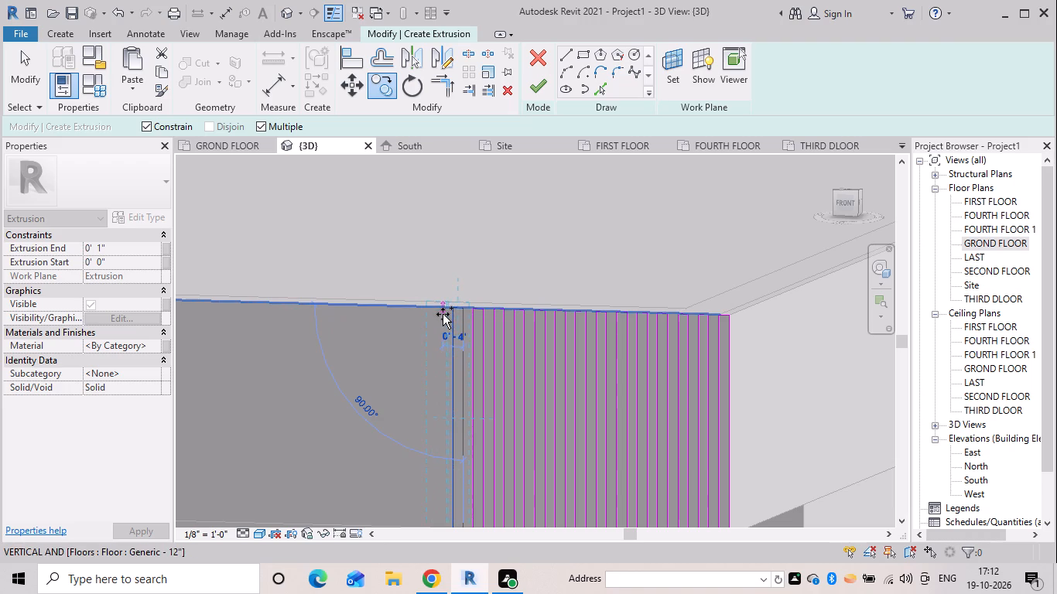
pyautogui.click(443, 314)
pyautogui.click(423, 316)
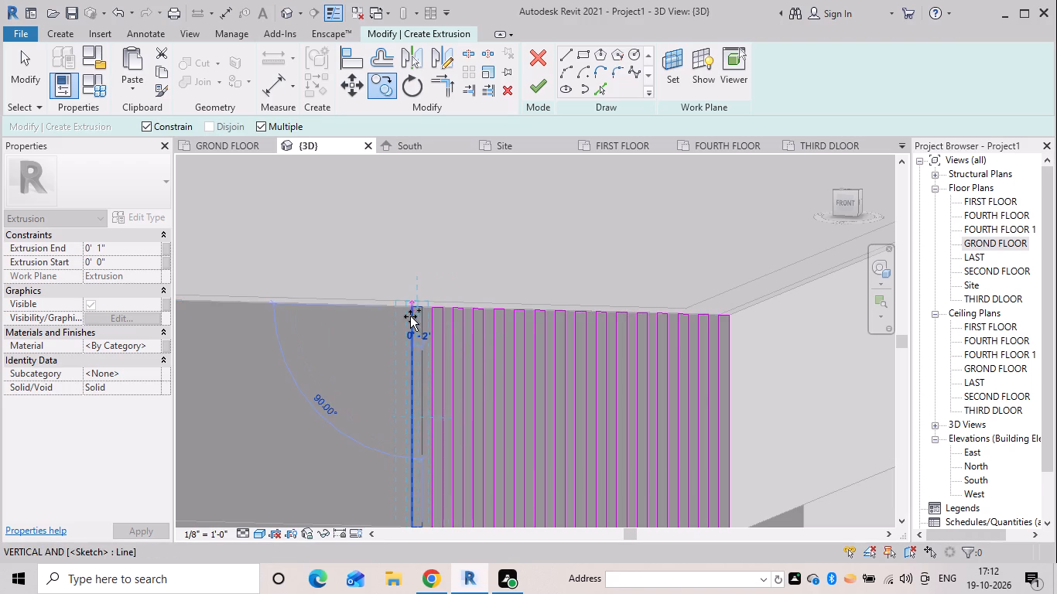
pyautogui.click(404, 317)
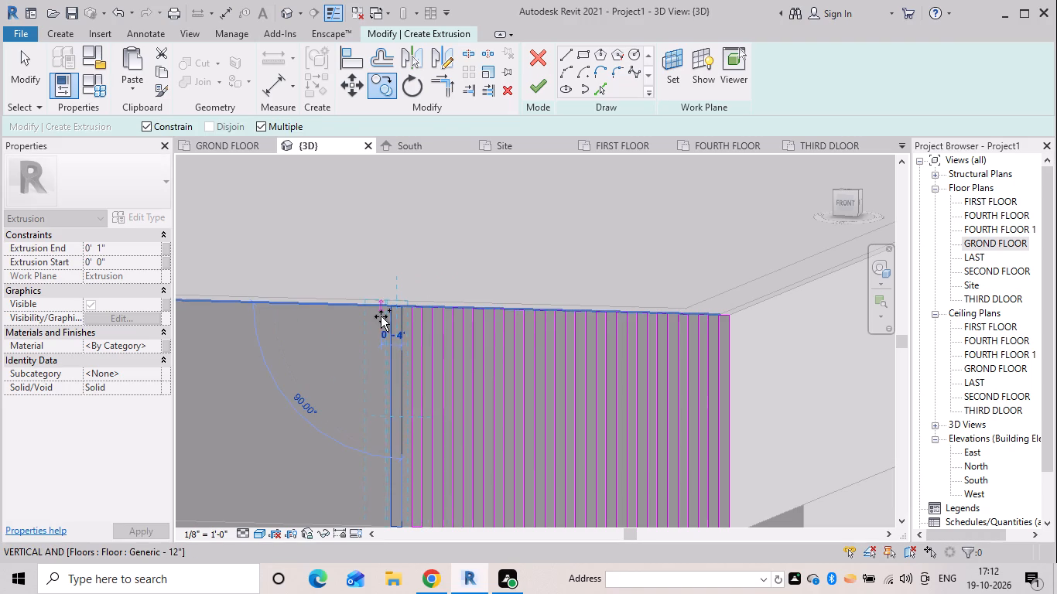
pyautogui.click(379, 316)
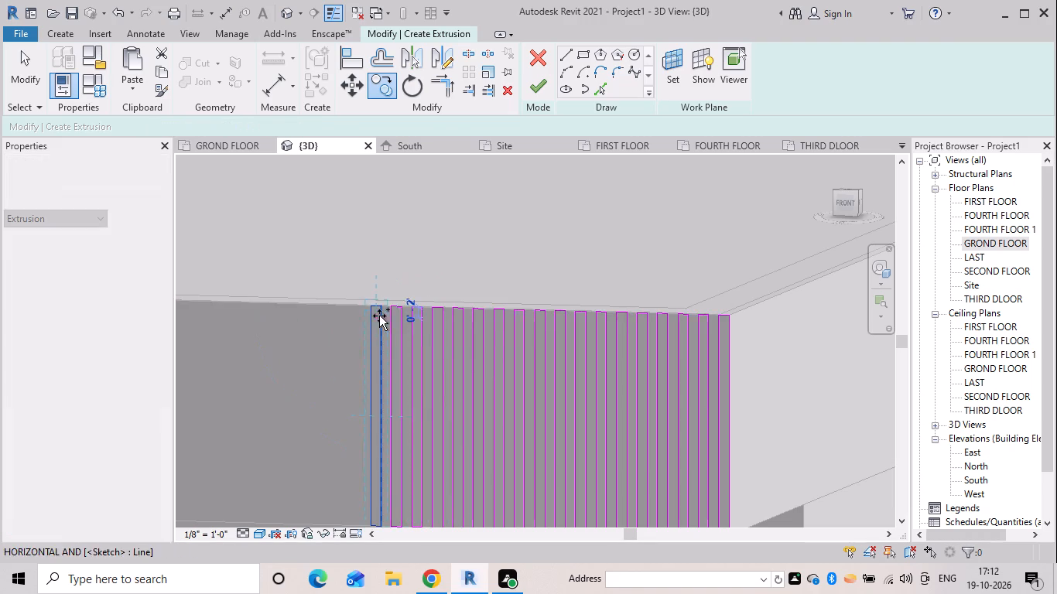
pyautogui.scroll(-4, 358, 317)
pyautogui.moveTo(358, 317); pyautogui.dragTo(528, 338, button='middle')
pyautogui.scroll(6, 474, 333)
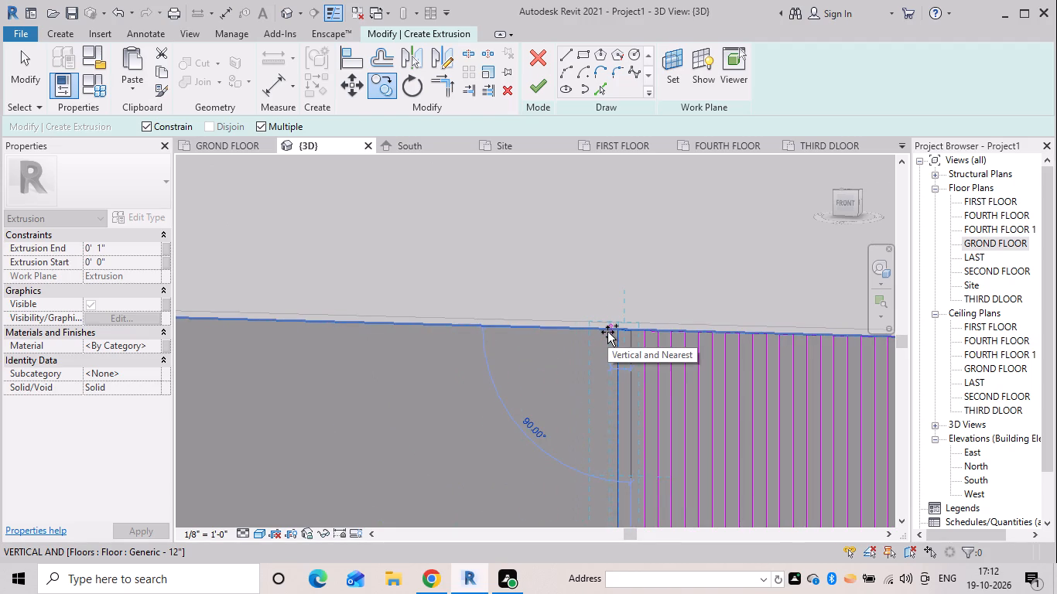
pyautogui.click(607, 332)
pyautogui.scroll(-1, 561, 278)
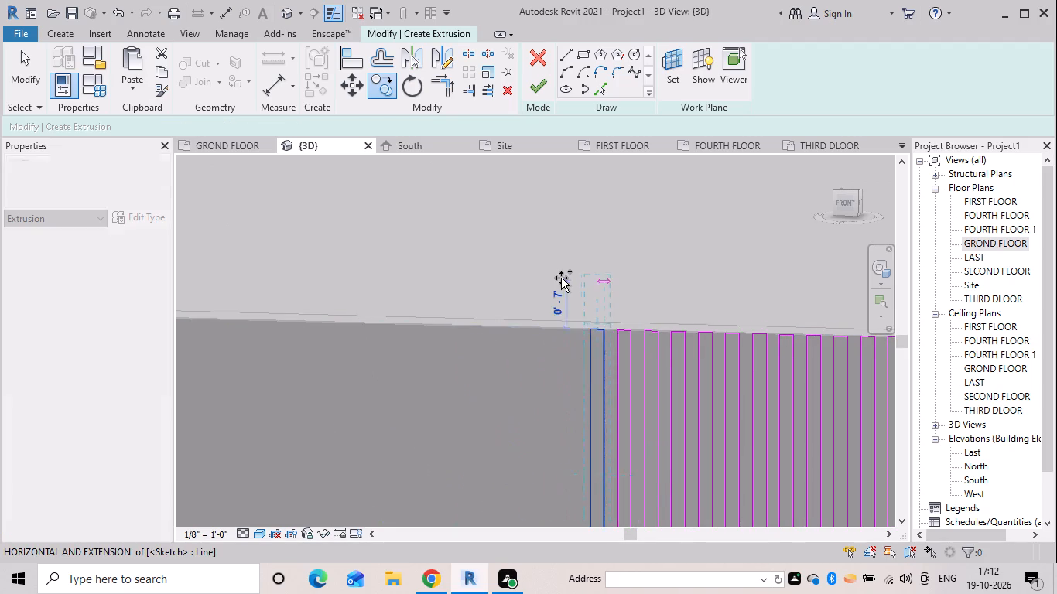
pyautogui.scroll(-8, 561, 278)
pyautogui.press('Escape')
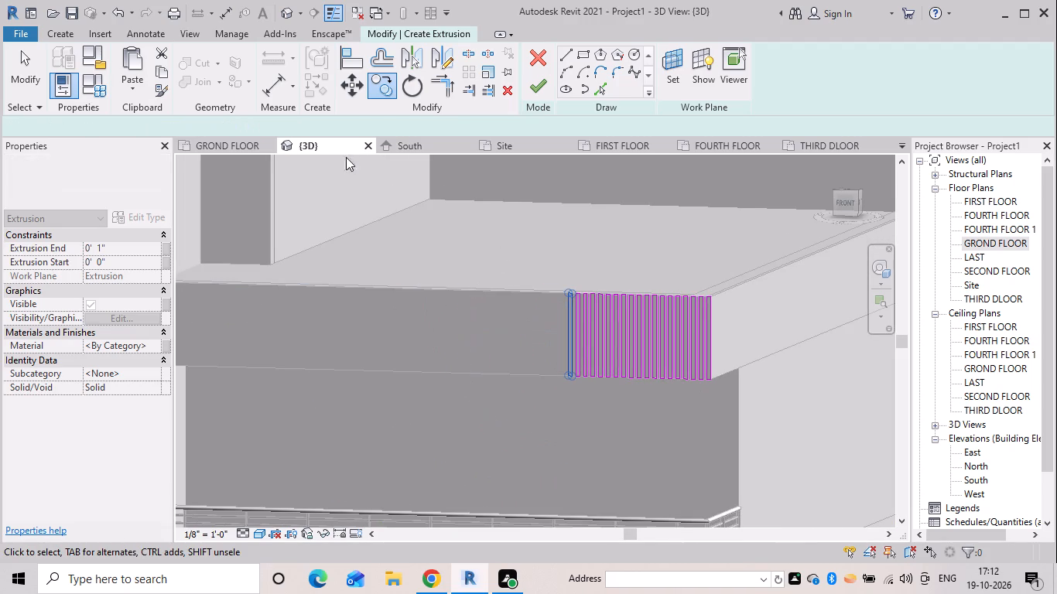
# Copy the whole set of 19 vertical strips three times along the terrace band's front face, continuing the row away from the corner.
pyautogui.moveTo(384, 82); pyautogui.dragTo(378, 103)
pyautogui.moveTo(833, 452); pyautogui.dragTo(501, 246)
pyautogui.scroll(4, 718, 310)
pyautogui.press('space')
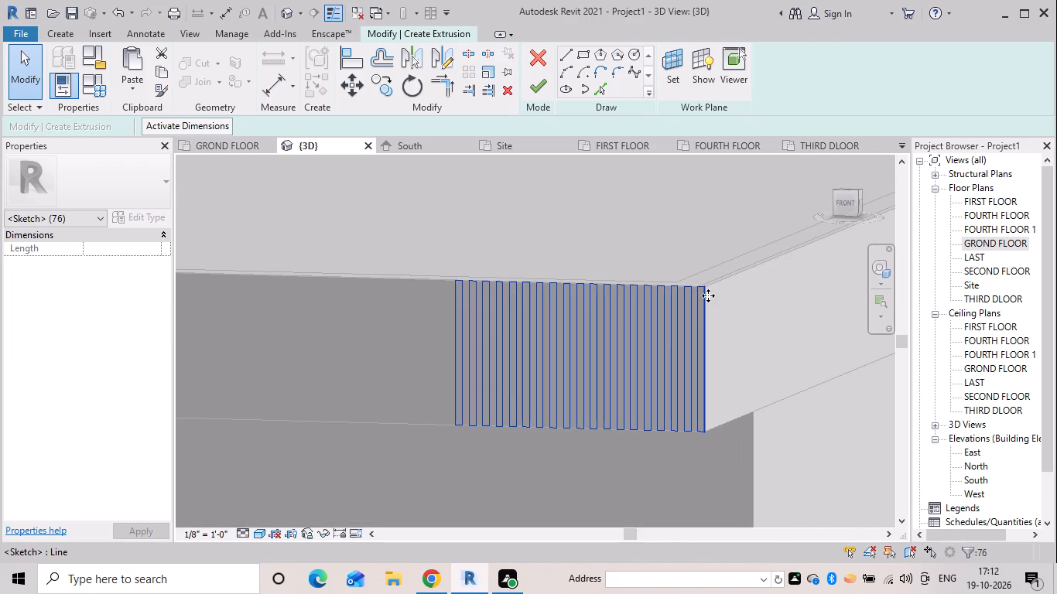
pyautogui.press('space')
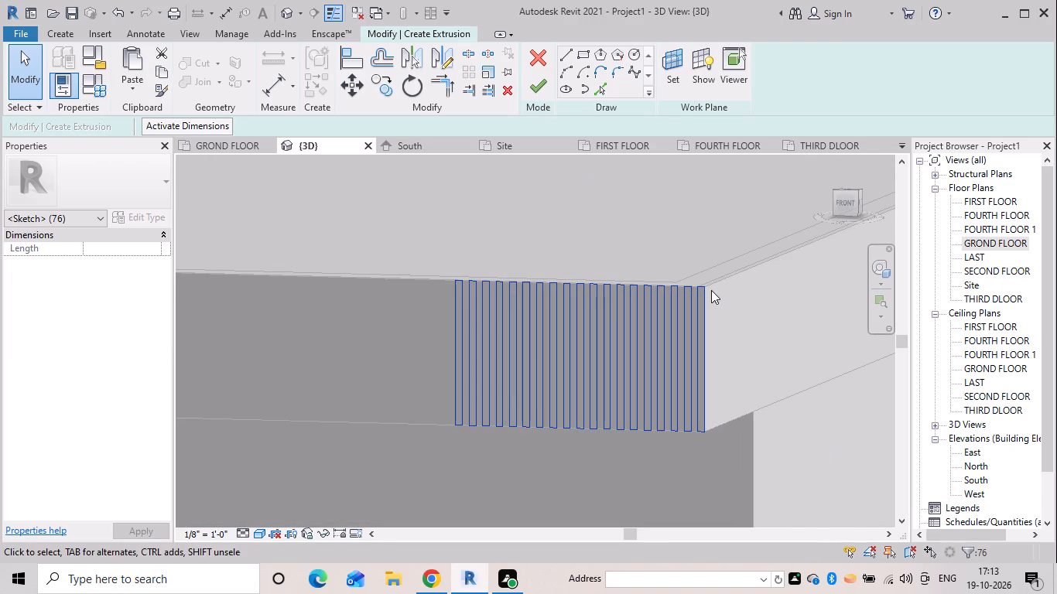
pyautogui.press('space')
pyautogui.press('Return')
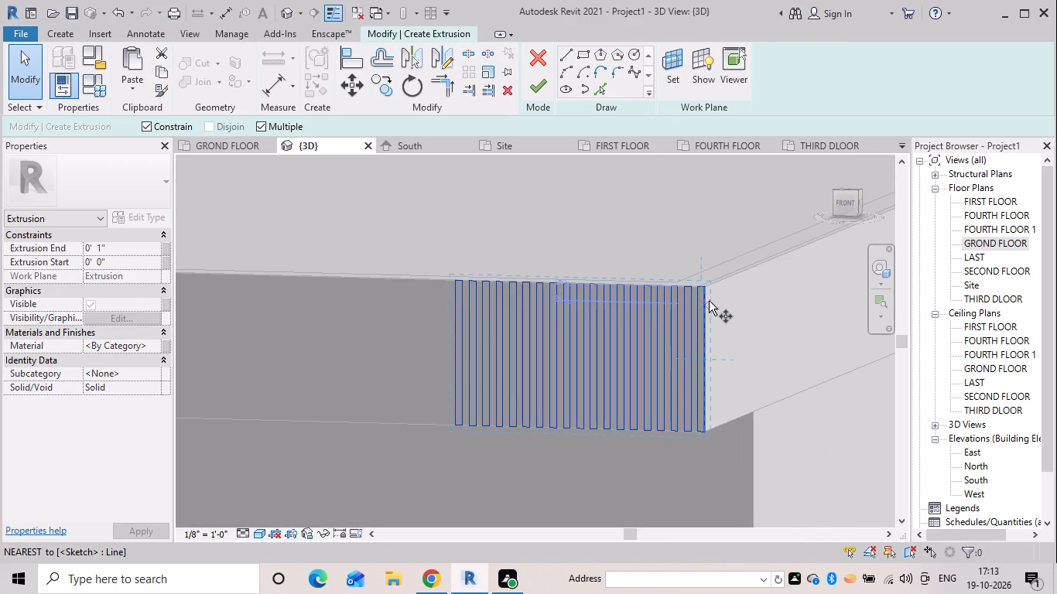
pyautogui.click(706, 285)
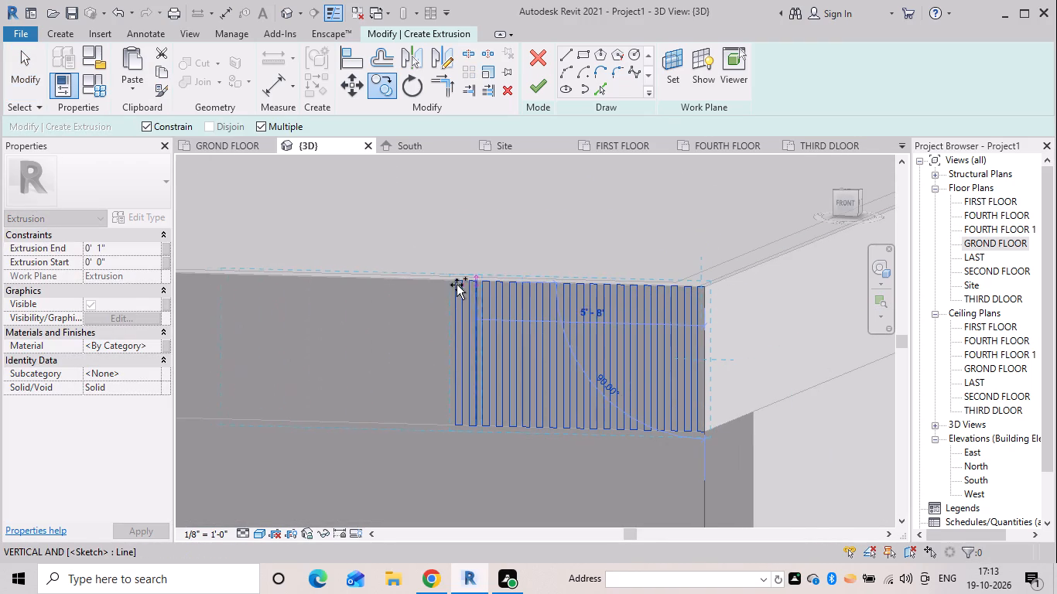
pyautogui.scroll(5, 440, 282)
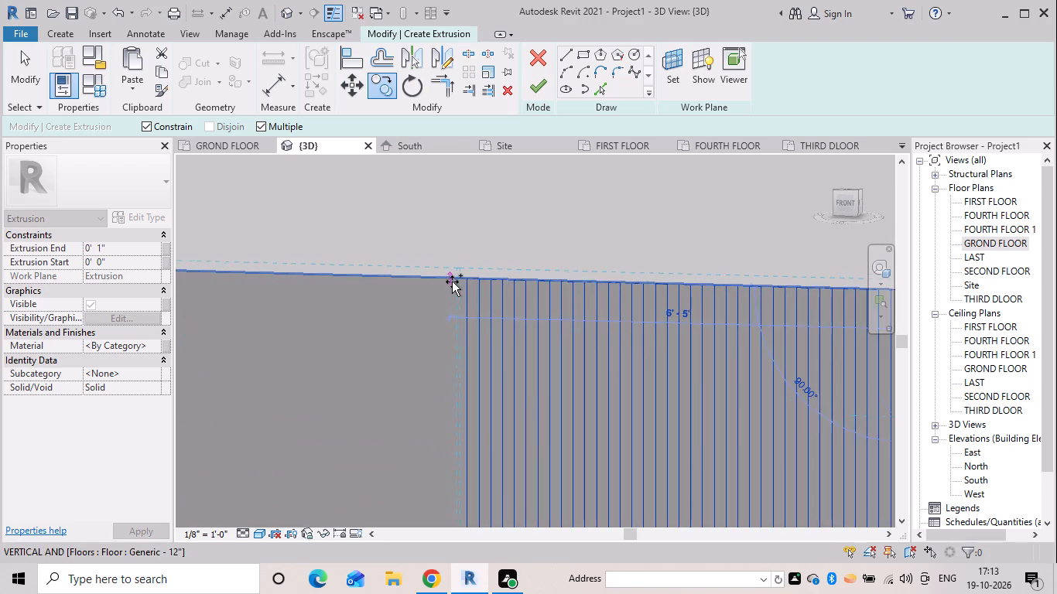
pyautogui.scroll(2, 452, 282)
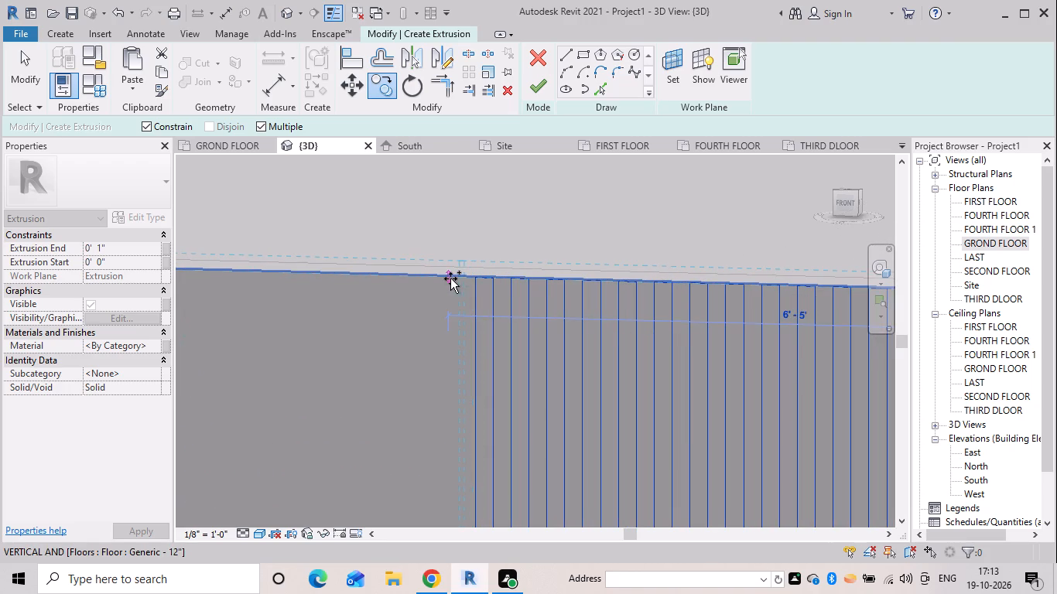
pyautogui.click(450, 278)
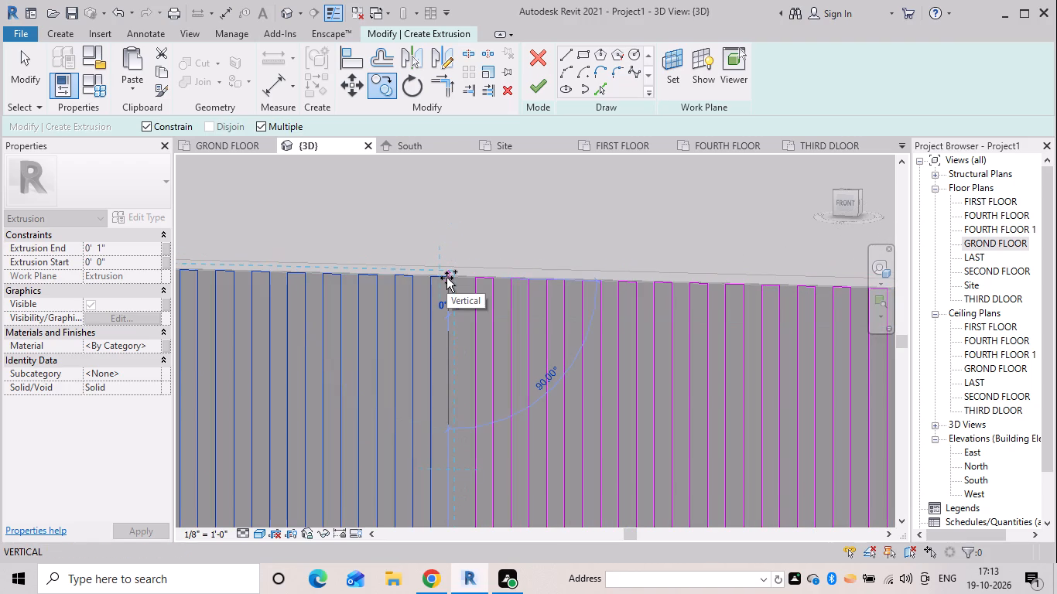
pyautogui.scroll(-6, 446, 278)
pyautogui.moveTo(490, 286); pyautogui.dragTo(878, 271, button='middle')
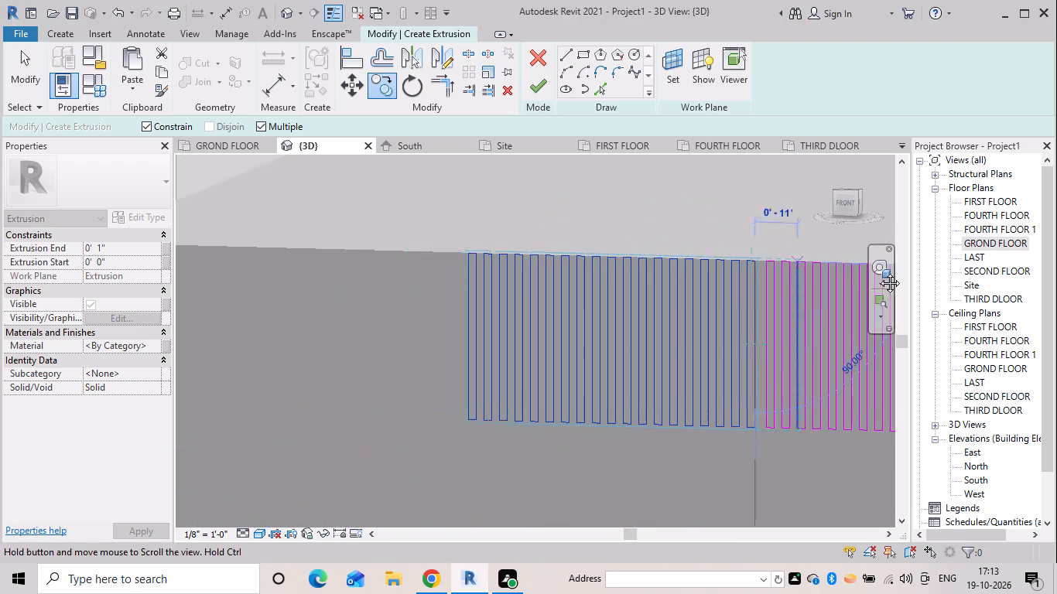
pyautogui.moveTo(878, 271); pyautogui.dragTo(885, 271, button='middle')
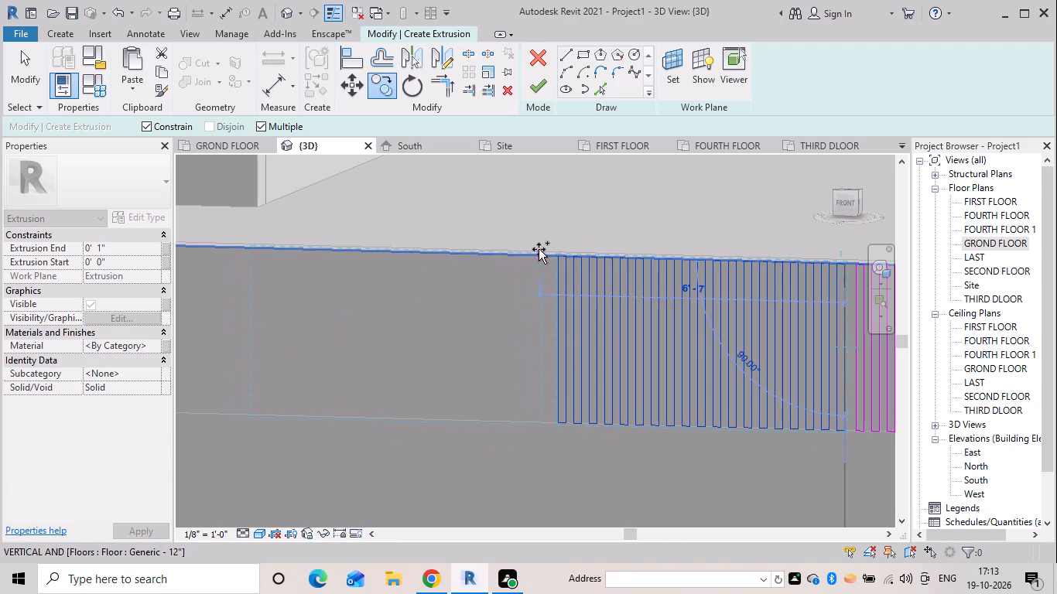
pyautogui.click(544, 249)
pyautogui.scroll(-3, 457, 262)
pyautogui.moveTo(453, 263); pyautogui.dragTo(643, 265, button='middle')
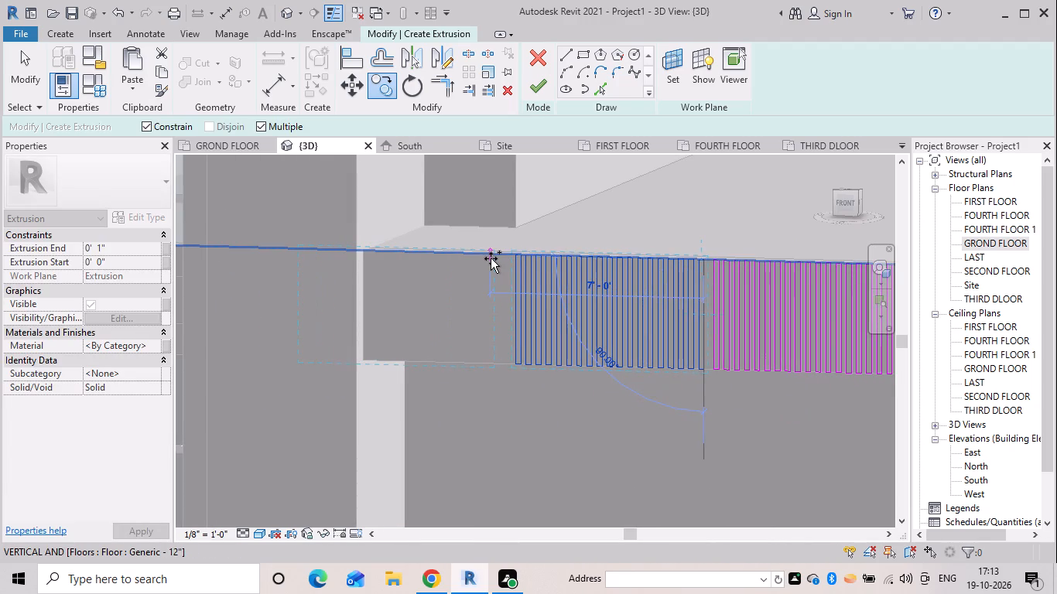
pyautogui.click(500, 259)
pyautogui.press('Escape')
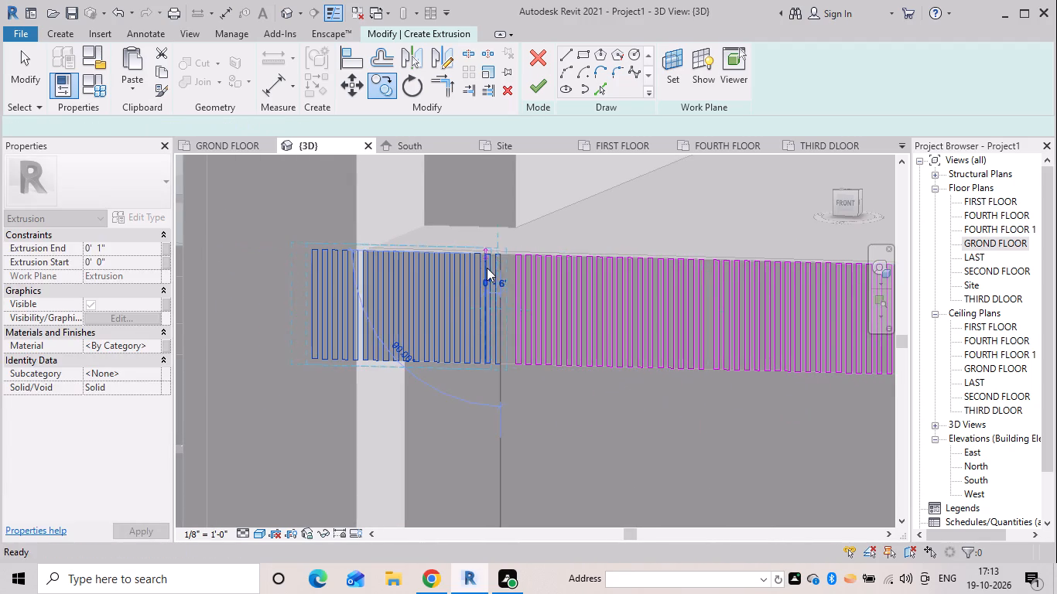
pyautogui.press('Escape')
pyautogui.press('Escape')
pyautogui.press('Escape')
pyautogui.press('Escape')
pyautogui.press('Escape')
# Delete the five surplus strips that run past the inner end of the terrace band.
pyautogui.scroll(4, 353, 398)
pyautogui.moveTo(361, 372); pyautogui.dragTo(357, 368)
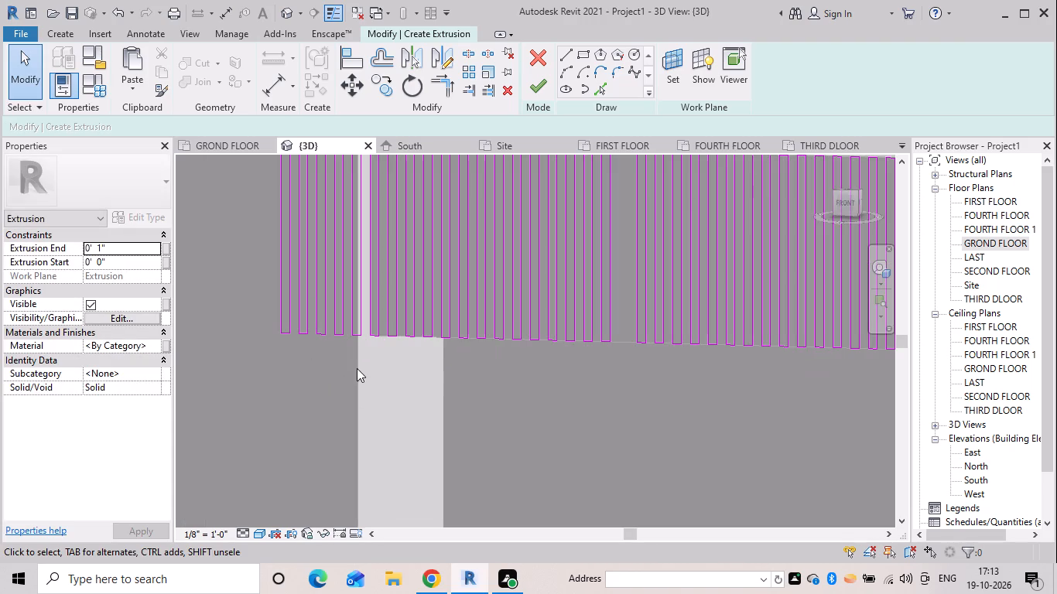
pyautogui.moveTo(357, 368); pyautogui.dragTo(272, 364)
pyautogui.scroll(-3, 265, 227)
pyautogui.moveTo(246, 248); pyautogui.dragTo(270, 364, button='middle')
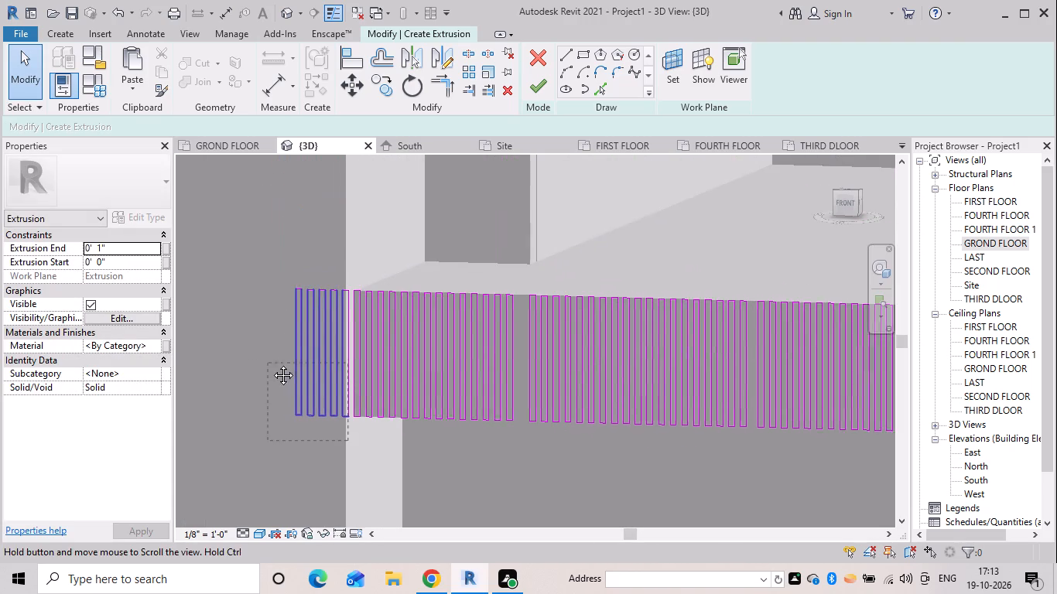
pyautogui.moveTo(272, 364); pyautogui.dragTo(275, 243)
pyautogui.press('Delete')
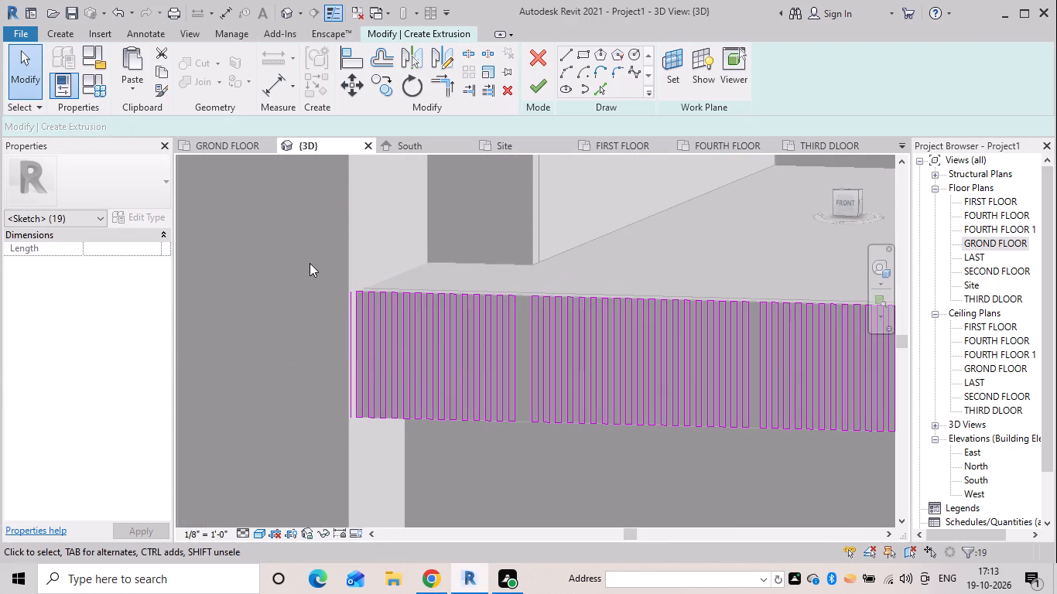
pyautogui.click(351, 296)
pyautogui.press('Delete')
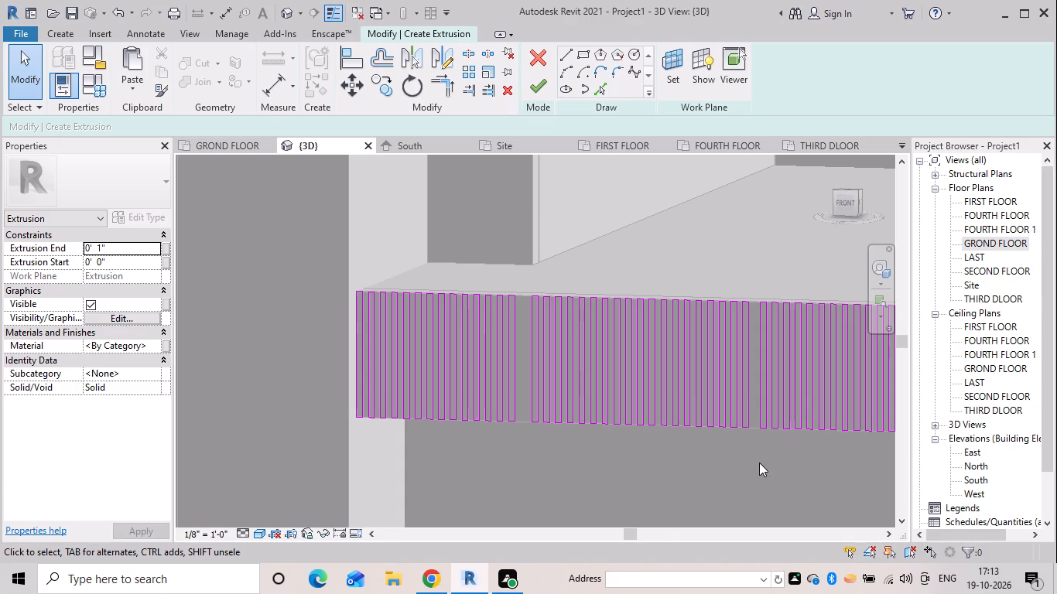
# Nudge the last two sets of copied strips toward the outer corner to even out the gap with the preceding set.
pyautogui.moveTo(764, 460); pyautogui.dragTo(697, 442)
pyautogui.moveTo(757, 451); pyautogui.dragTo(732, 422)
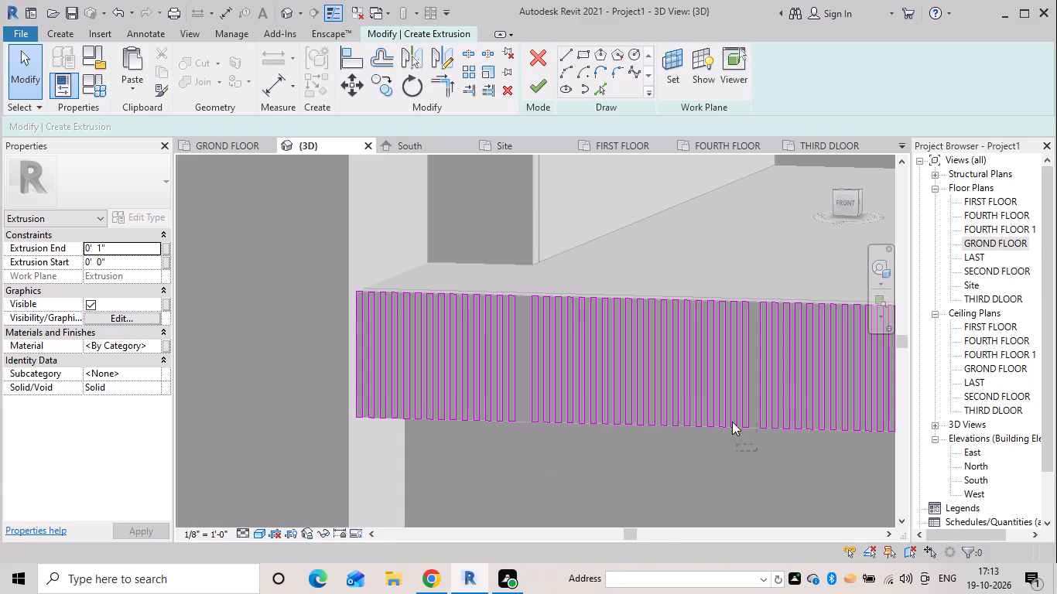
pyautogui.moveTo(732, 422); pyautogui.dragTo(295, 240)
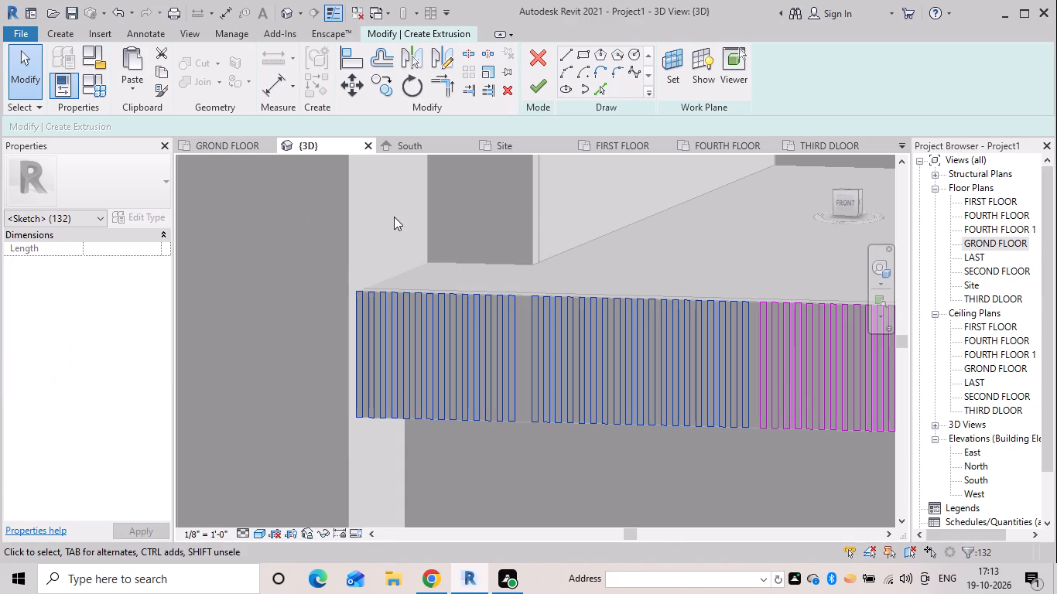
pyautogui.press('Right')
pyautogui.press('Right')
pyautogui.press('Right')
pyautogui.scroll(-3, 532, 437)
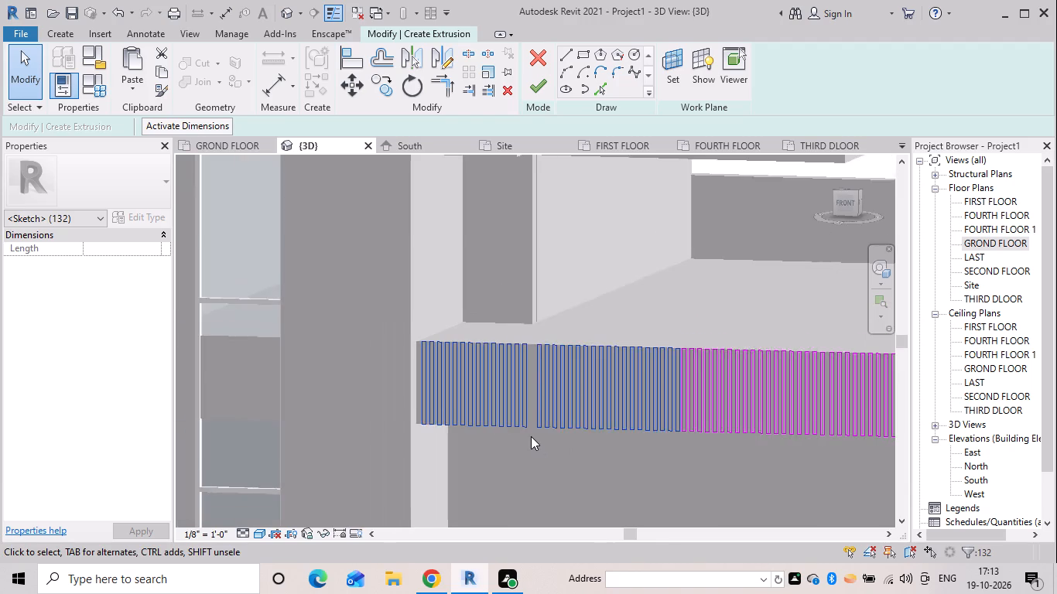
pyautogui.moveTo(490, 414); pyautogui.dragTo(437, 384, button='middle')
pyautogui.press('Left')
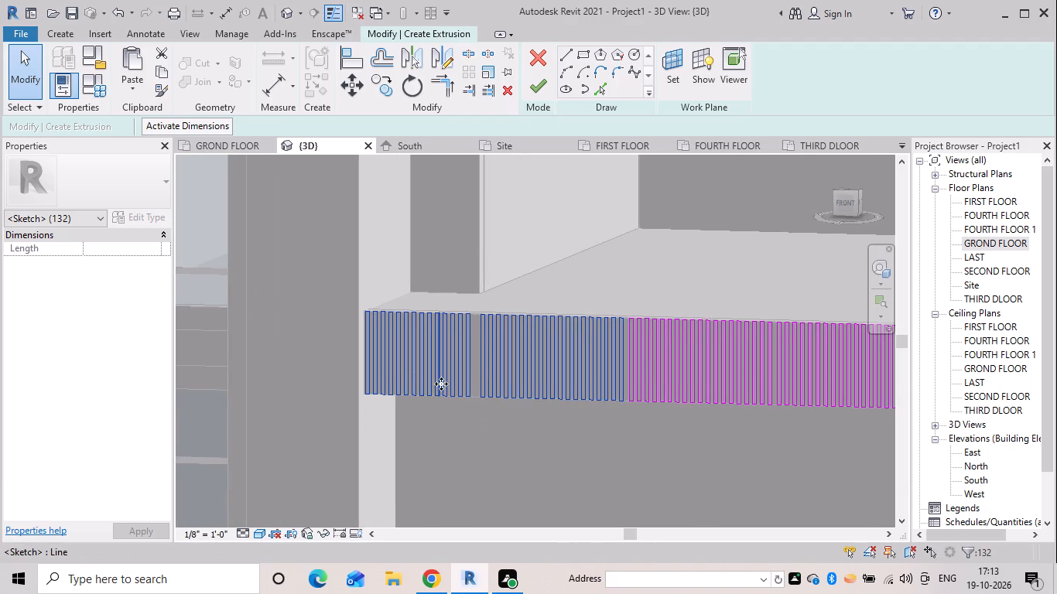
# Nudge the 14 strips at the band's inner end toward the outer corner to close the gap beside them.
pyautogui.moveTo(467, 447); pyautogui.dragTo(424, 350)
pyautogui.moveTo(482, 442); pyautogui.dragTo(439, 355)
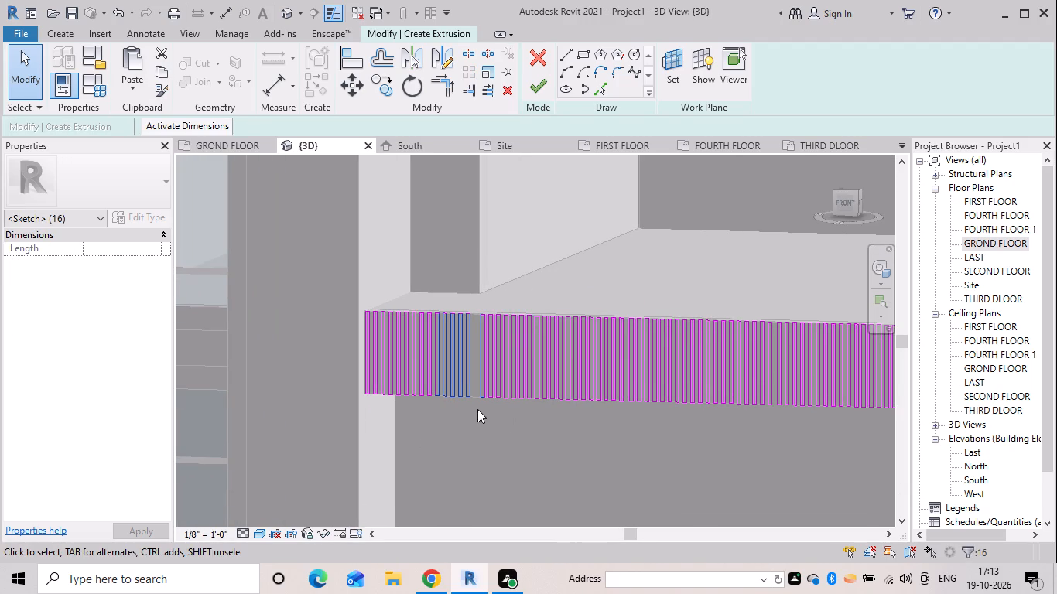
pyautogui.moveTo(472, 413); pyautogui.dragTo(315, 236)
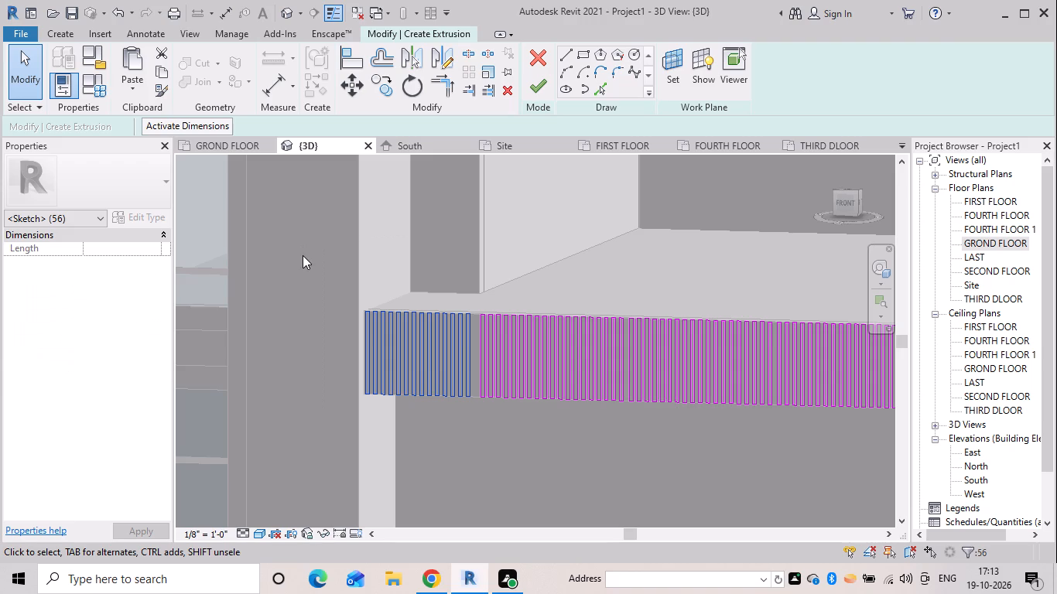
pyautogui.press('Right')
pyautogui.press('Right')
pyautogui.click(470, 288)
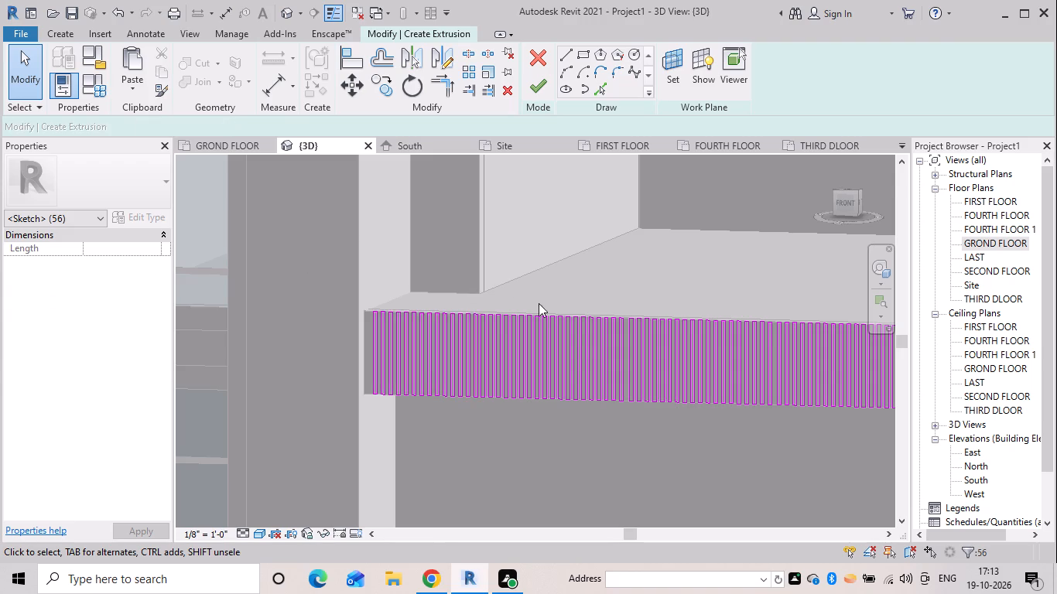
# Finish the 1" strip extrusion and complete the in-place wall model.
pyautogui.scroll(-5, 573, 309)
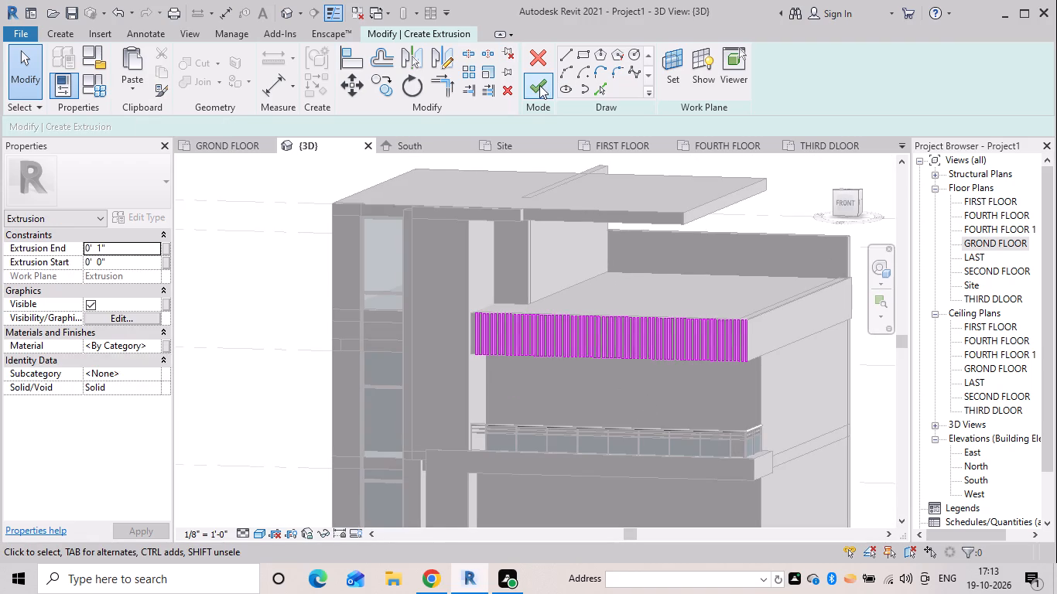
pyautogui.click(539, 85)
pyautogui.keyDown('shift'); pyautogui.moveTo(763, 286); pyautogui.dragTo(635, 286, button='middle'); pyautogui.keyUp('shift')
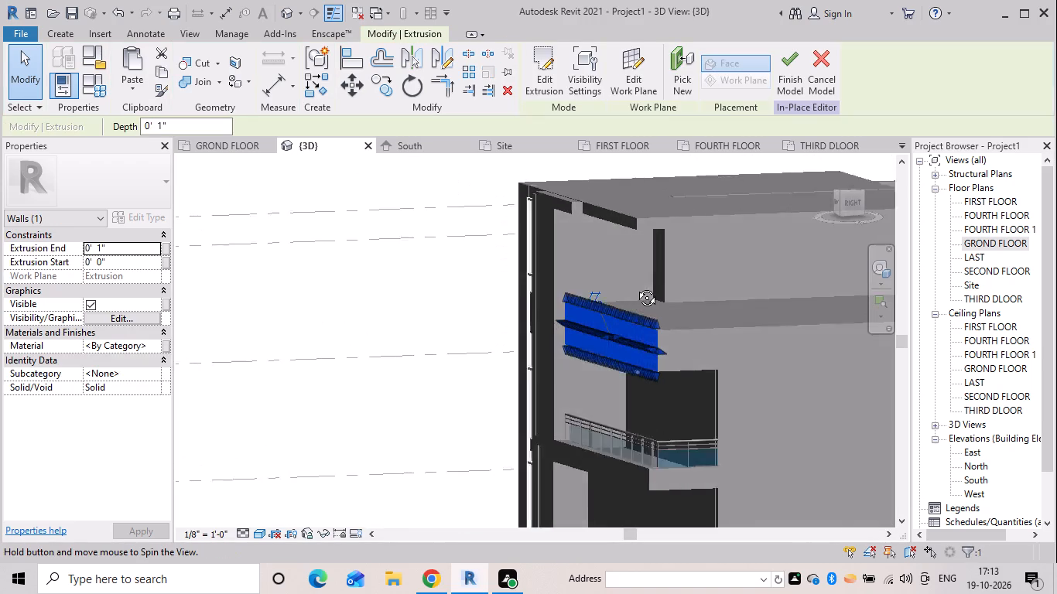
pyautogui.keyDown('shift'); pyautogui.moveTo(635, 286); pyautogui.dragTo(605, 275, button='middle'); pyautogui.keyUp('shift')
pyautogui.click(671, 241)
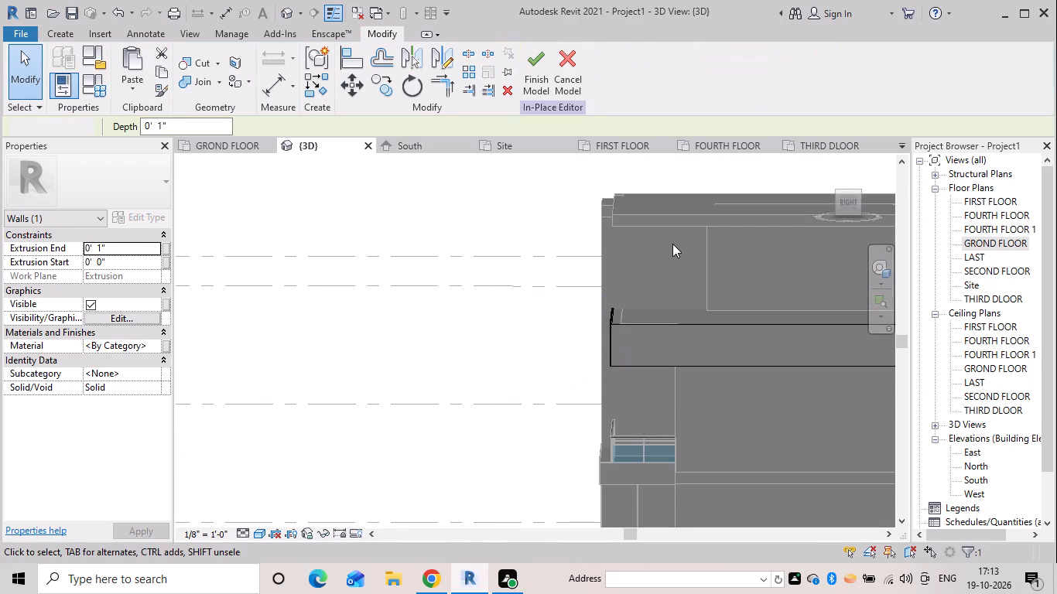
pyautogui.keyDown('shift'); pyautogui.moveTo(631, 289); pyautogui.dragTo(804, 314, button='middle'); pyautogui.keyUp('shift')
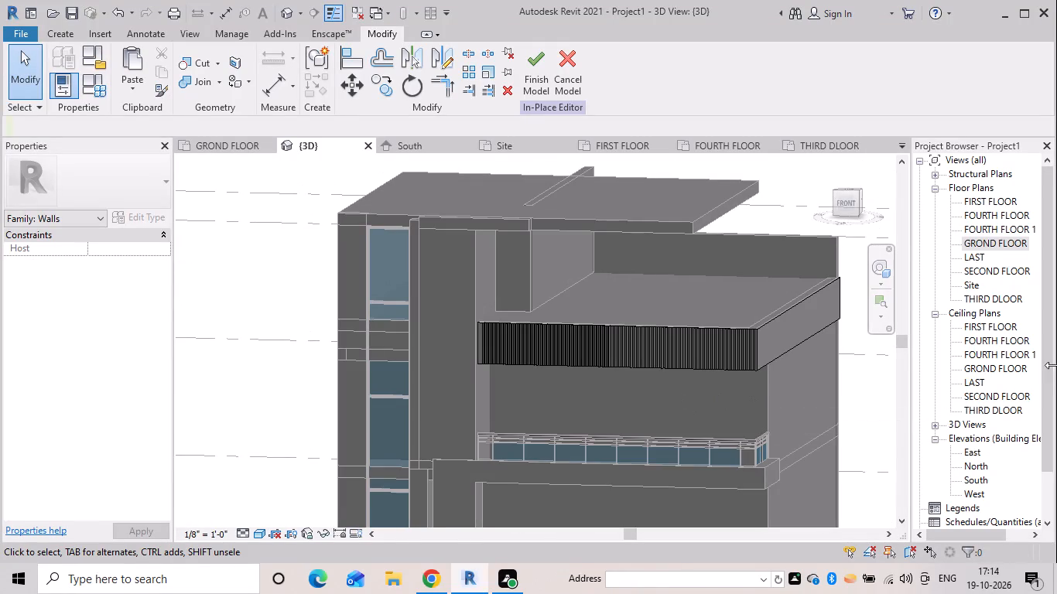
pyautogui.click(539, 71)
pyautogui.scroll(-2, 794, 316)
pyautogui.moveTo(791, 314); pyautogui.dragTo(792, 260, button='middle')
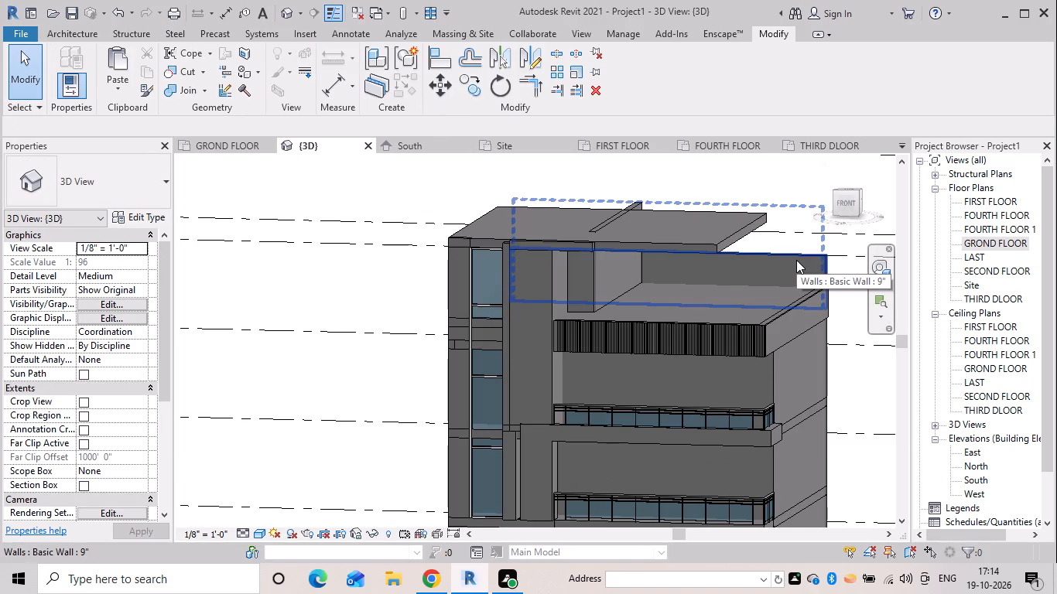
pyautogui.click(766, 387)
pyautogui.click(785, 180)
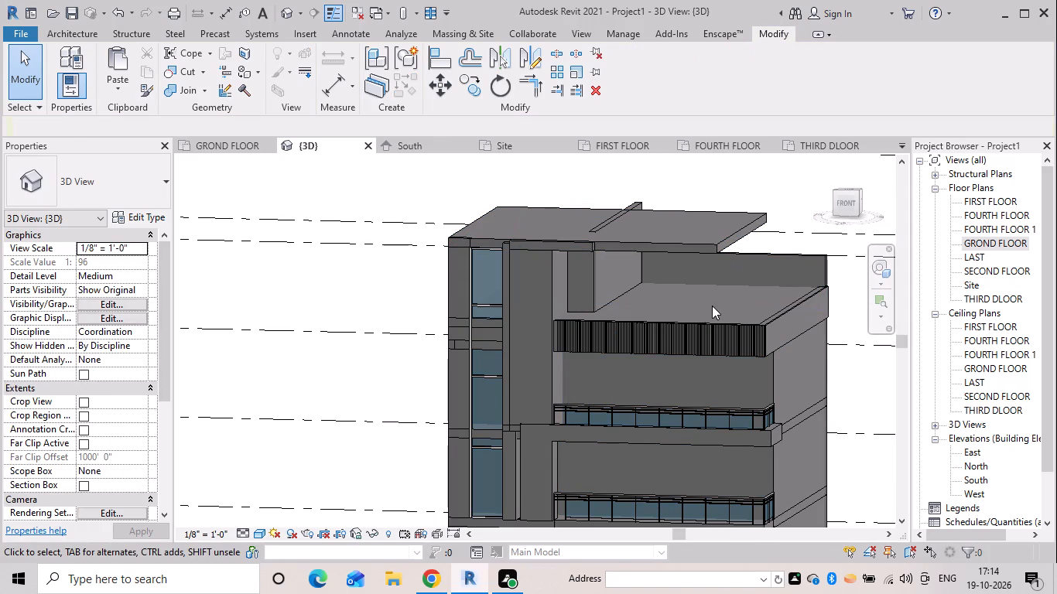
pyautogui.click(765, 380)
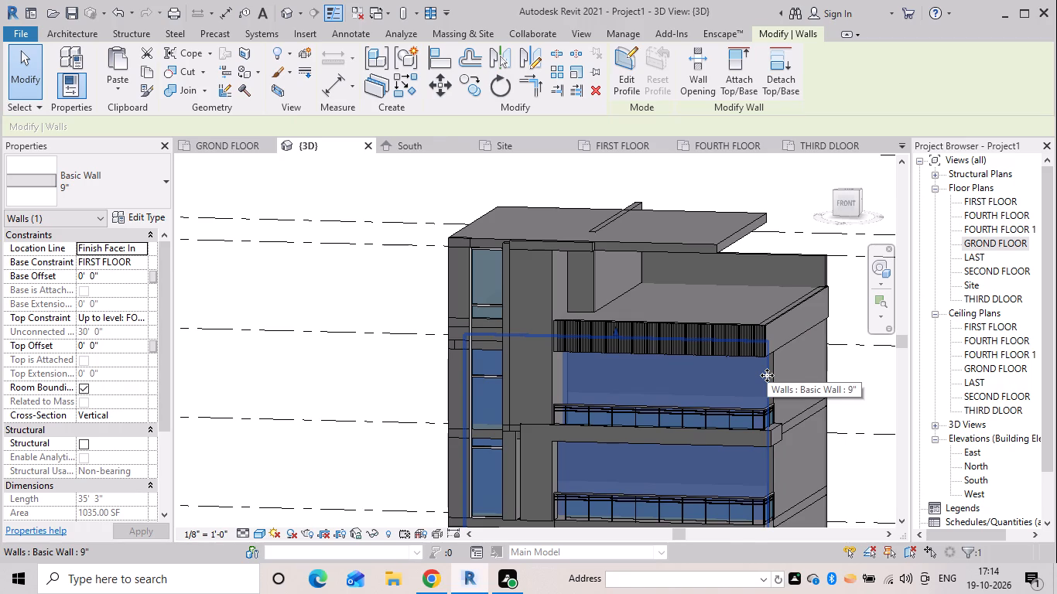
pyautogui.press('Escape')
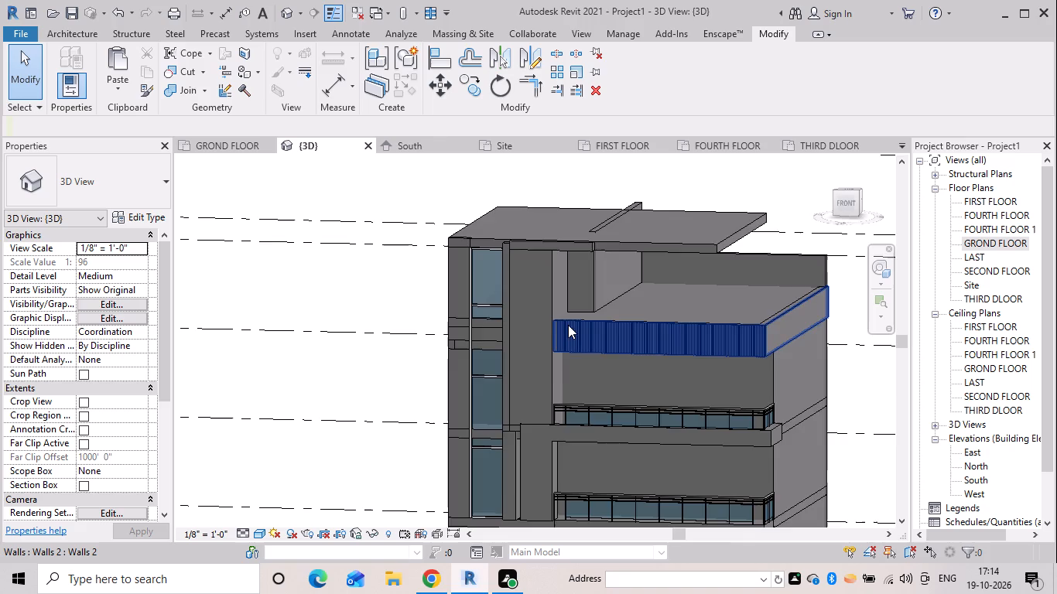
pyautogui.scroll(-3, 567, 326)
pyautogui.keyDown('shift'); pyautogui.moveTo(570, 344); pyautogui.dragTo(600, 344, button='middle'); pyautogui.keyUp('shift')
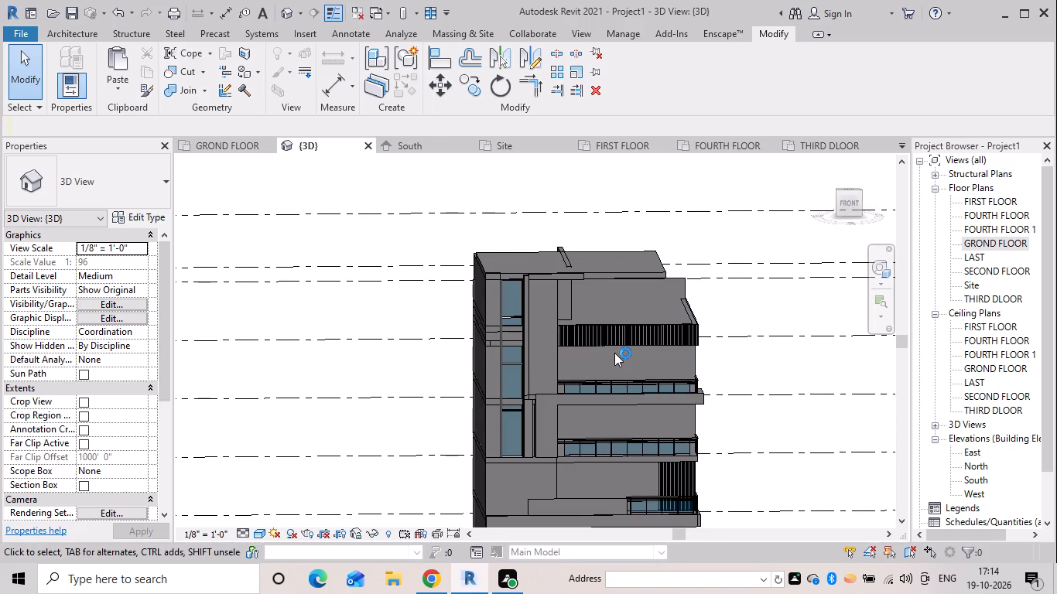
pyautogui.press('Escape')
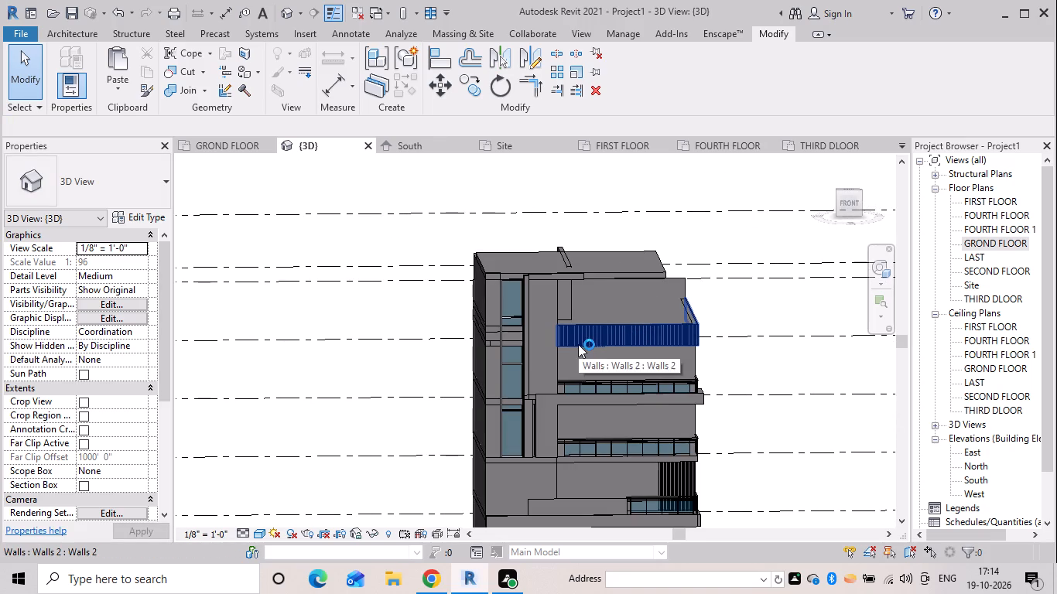
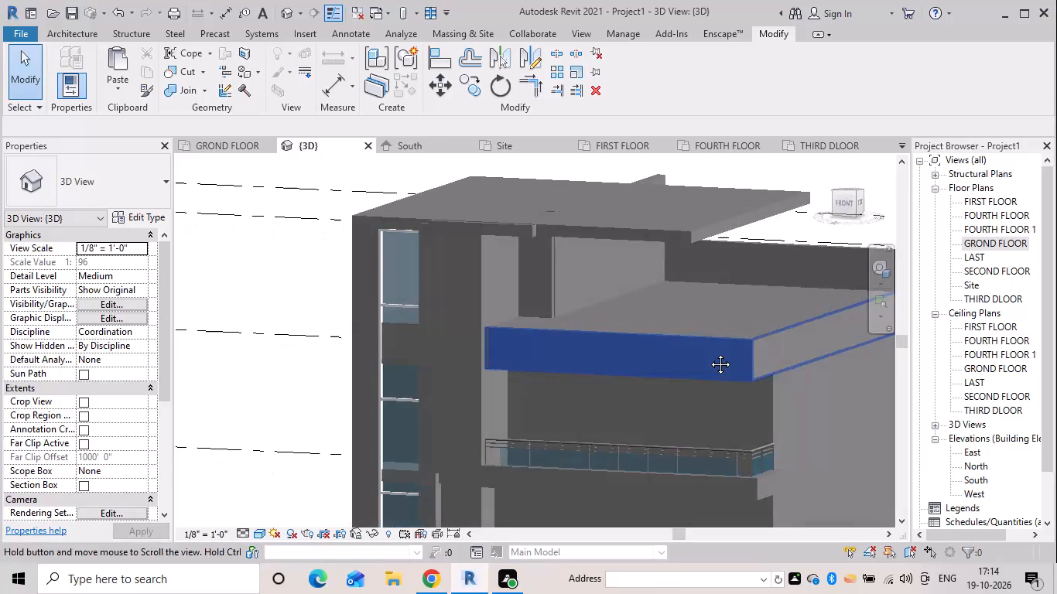
# Examine the finished vertical strips on the terrace band's front face and the façade around them.
pyautogui.scroll(6, 756, 367)
pyautogui.scroll(7, 690, 318)
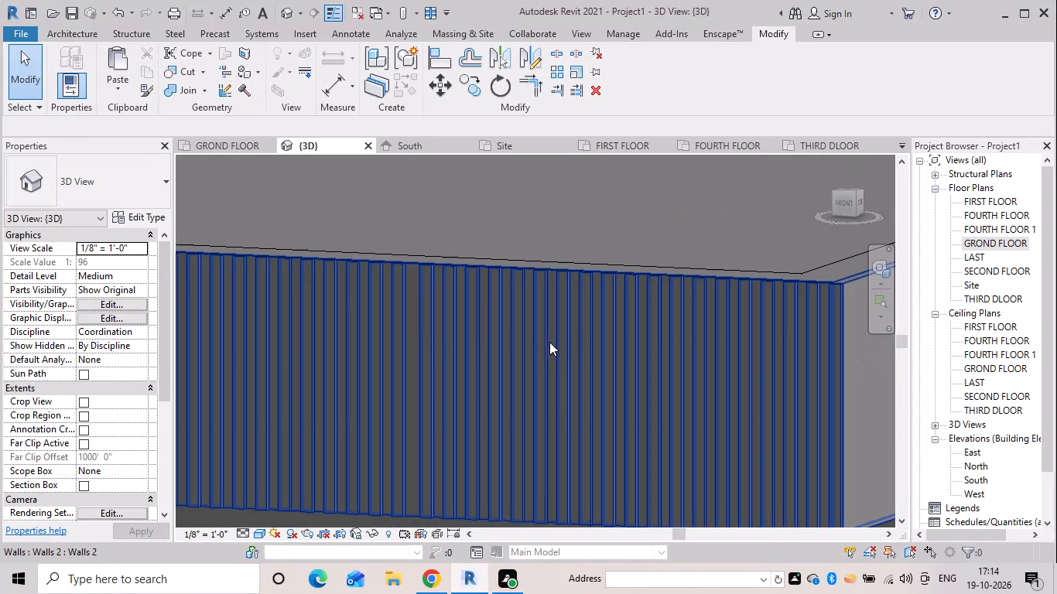
pyautogui.scroll(4, 416, 324)
pyautogui.keyDown('shift'); pyautogui.moveTo(455, 244); pyautogui.dragTo(420, 325, button='middle'); pyautogui.keyUp('shift')
pyautogui.keyDown('shift'); pyautogui.scroll(-1, 451, 250); pyautogui.keyUp('shift')
pyautogui.scroll(-19, 412, 345)
pyautogui.moveTo(441, 376); pyautogui.dragTo(470, 334, button='middle')
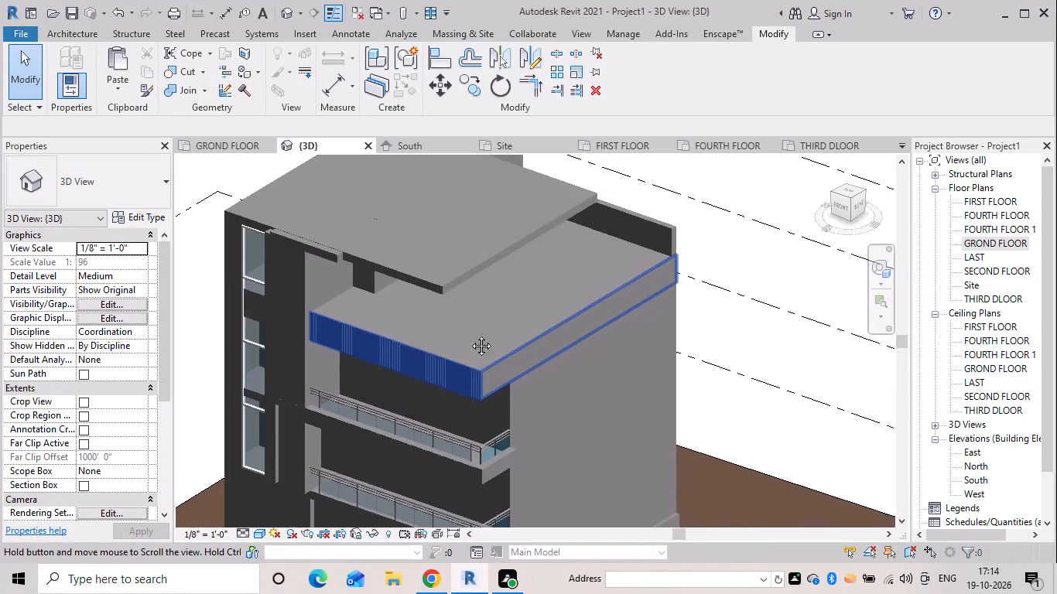
pyautogui.moveTo(470, 334); pyautogui.dragTo(493, 300, button='middle')
pyautogui.keyDown('shift'); pyautogui.moveTo(487, 306); pyautogui.dragTo(549, 213, button='middle'); pyautogui.keyUp('shift')
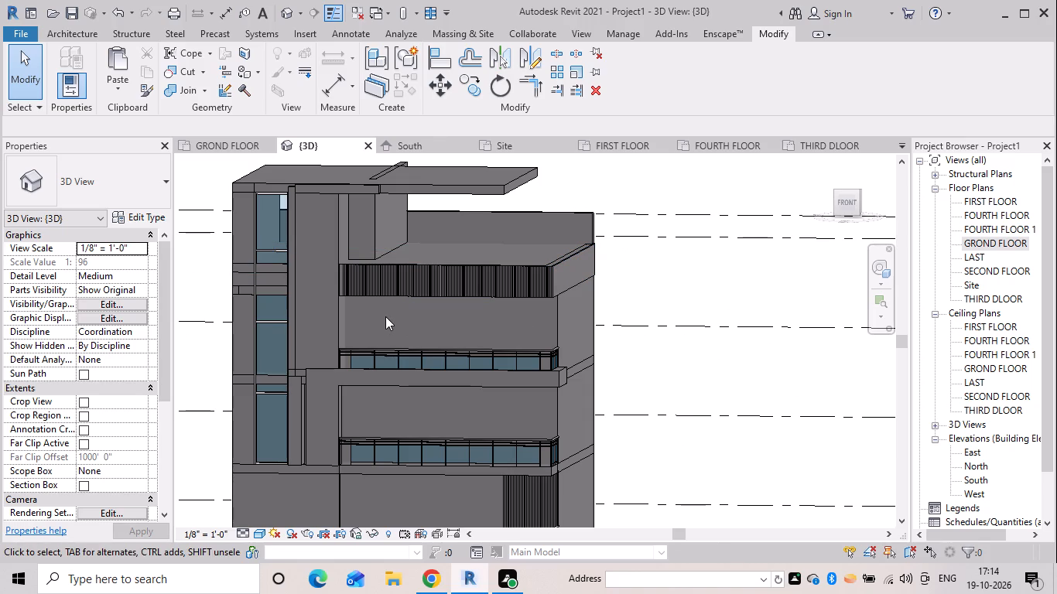
# Start a Single-Flush 36" x 84" door and set its type thickness to 1" and height to 6'.
pyautogui.press('d')
pyautogui.press('r')
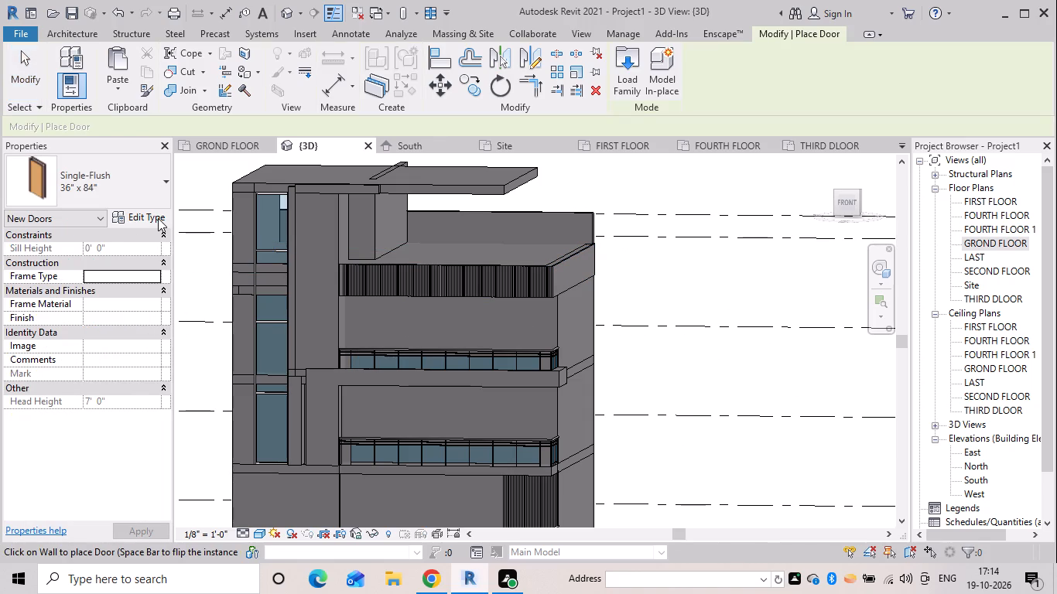
pyautogui.click(158, 218)
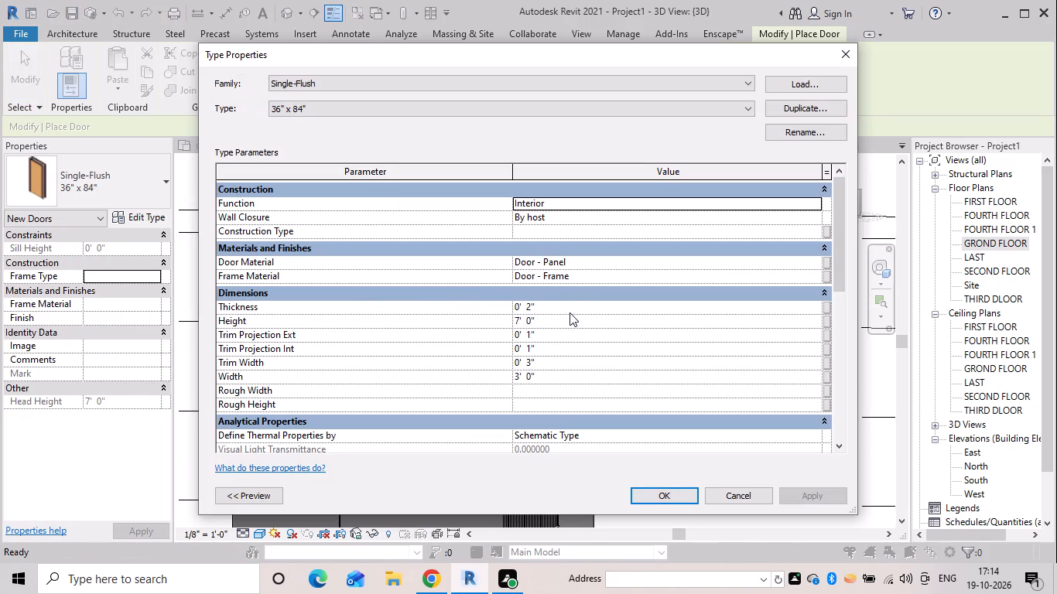
pyautogui.click(569, 306)
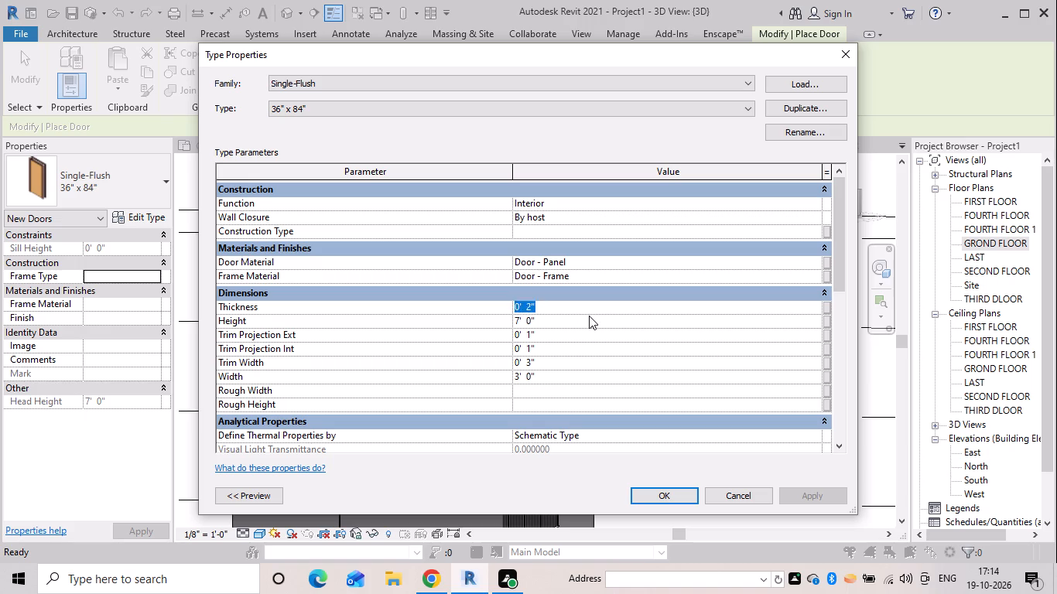
pyautogui.press('BackSpace')
pyautogui.write('1"')
pyautogui.press('Return')
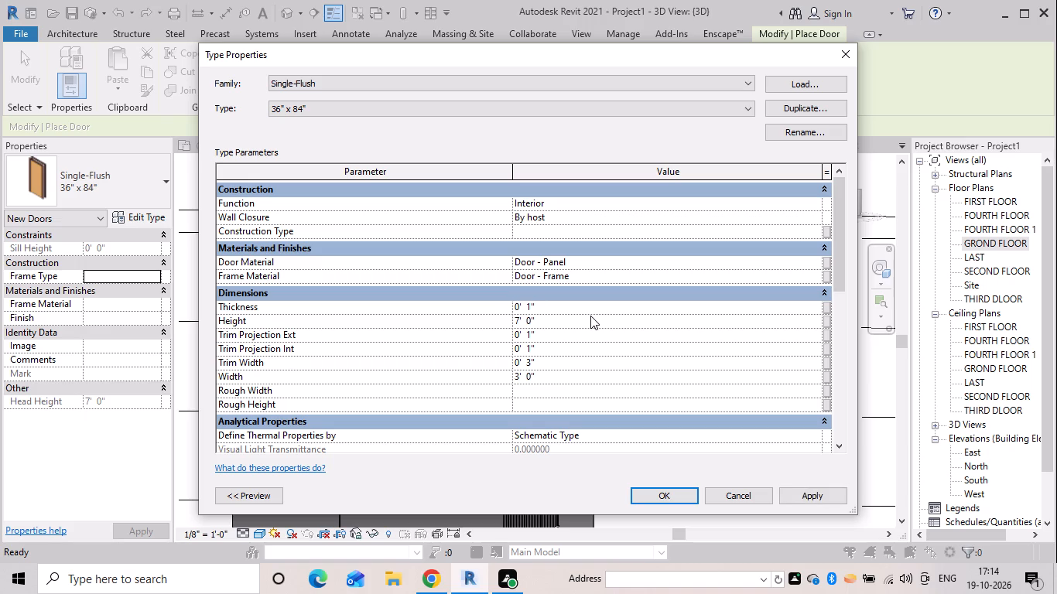
pyautogui.click(594, 327)
pyautogui.press('BackSpace')
pyautogui.write("6'")
pyautogui.press('Return')
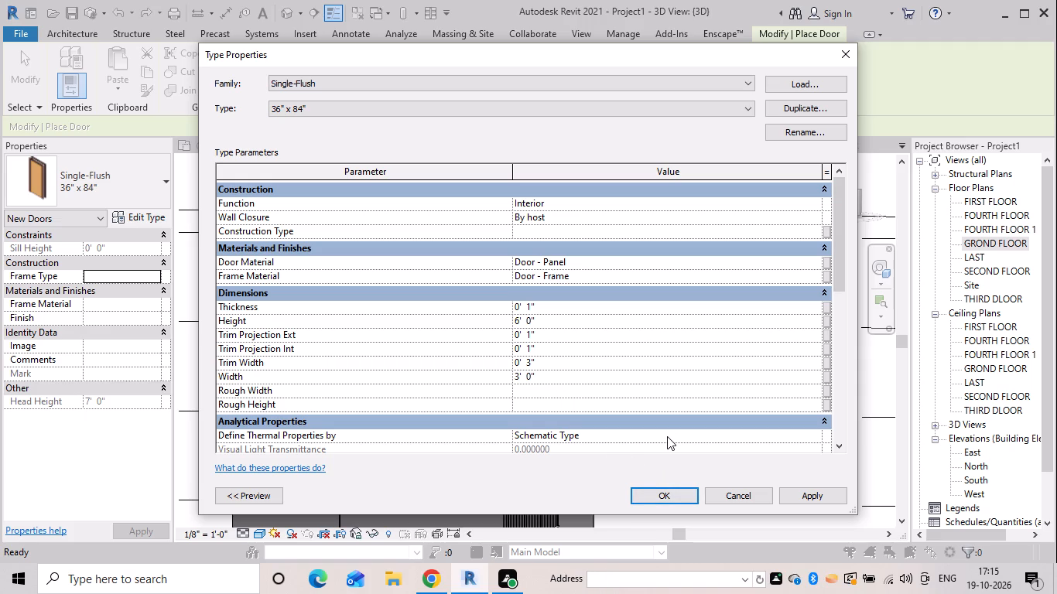
# Duplicate the door type under the name drm and accept its type properties.
pyautogui.click(823, 104)
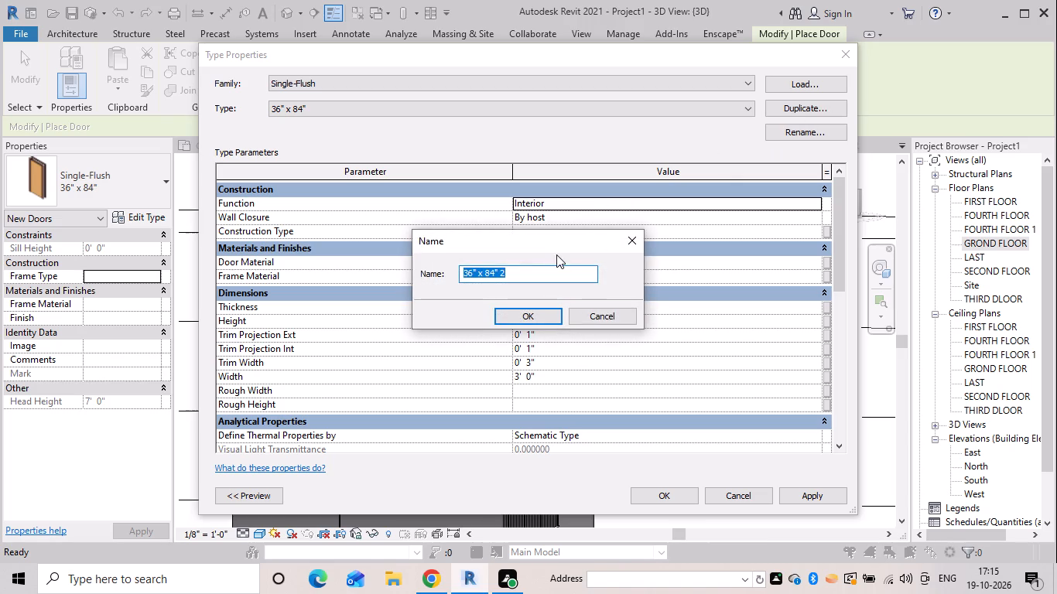
pyautogui.press('BackSpace')
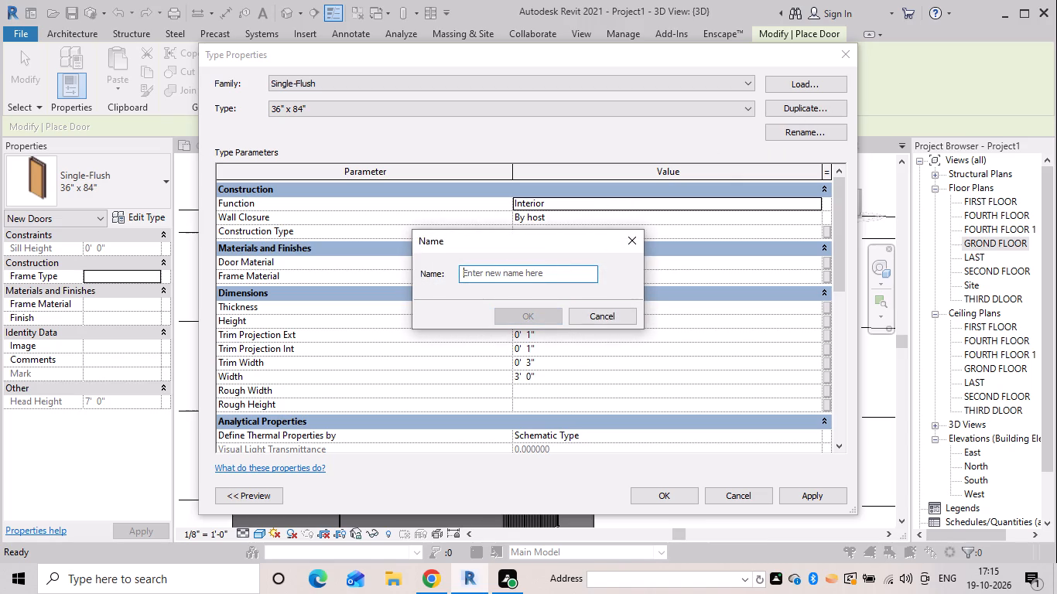
pyautogui.write('dr')
pyautogui.press('m')
pyautogui.press('Return')
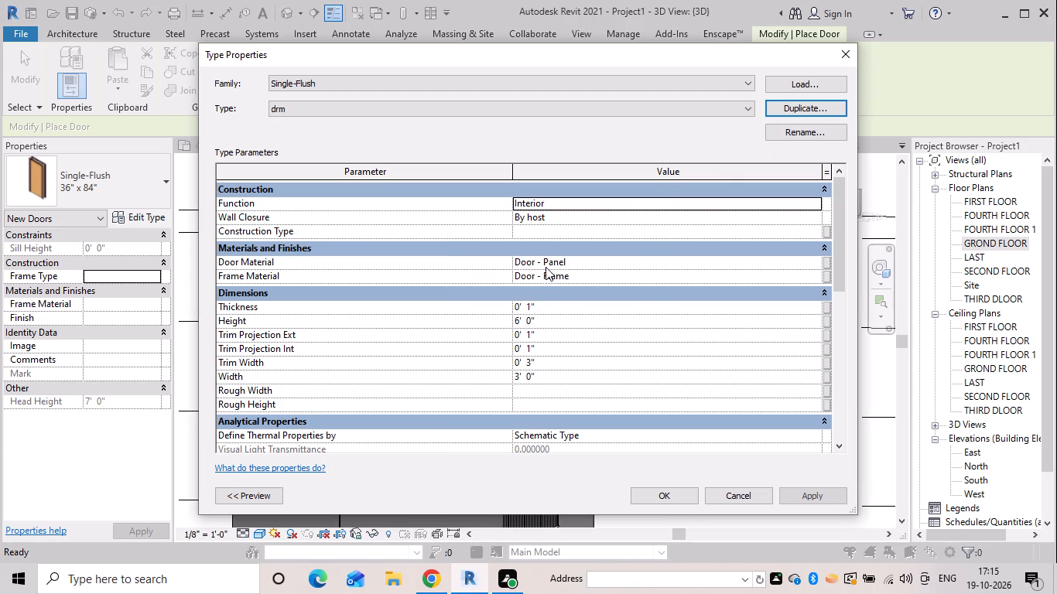
pyautogui.click(682, 493)
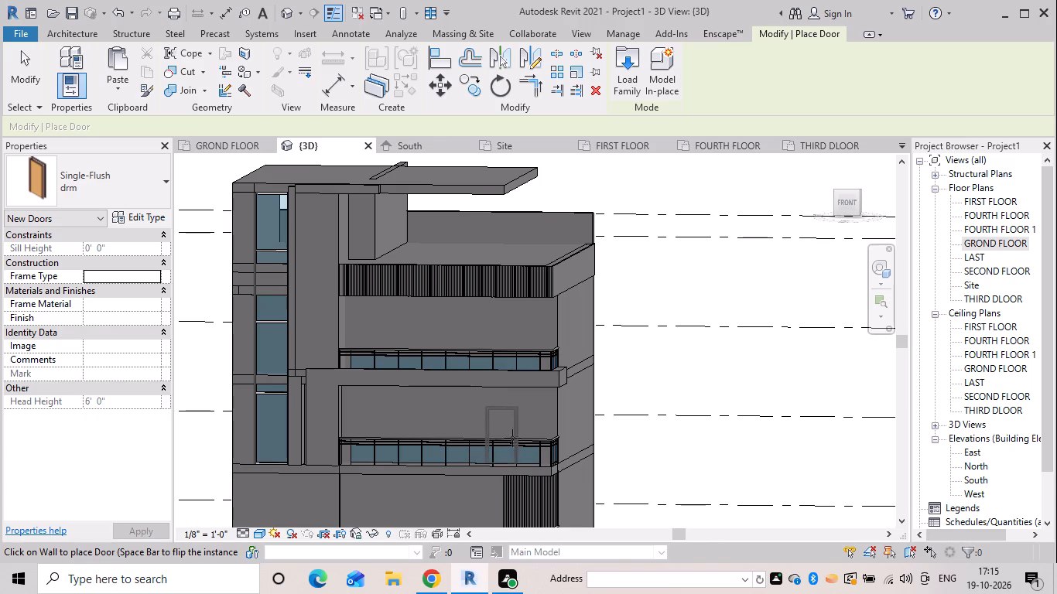
# Place a drm door in the front wall behind the uppermost balcony railing, centred about 1'-6" from the outer corner.
pyautogui.scroll(3, 550, 325)
pyautogui.scroll(-2, 544, 328)
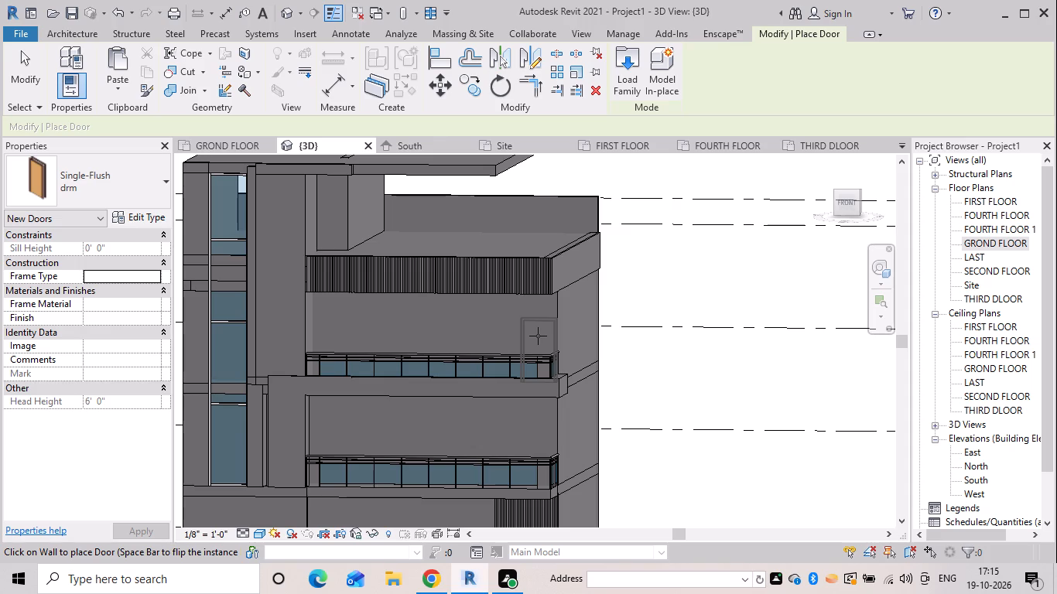
pyautogui.scroll(-1, 532, 320)
pyautogui.scroll(2, 532, 320)
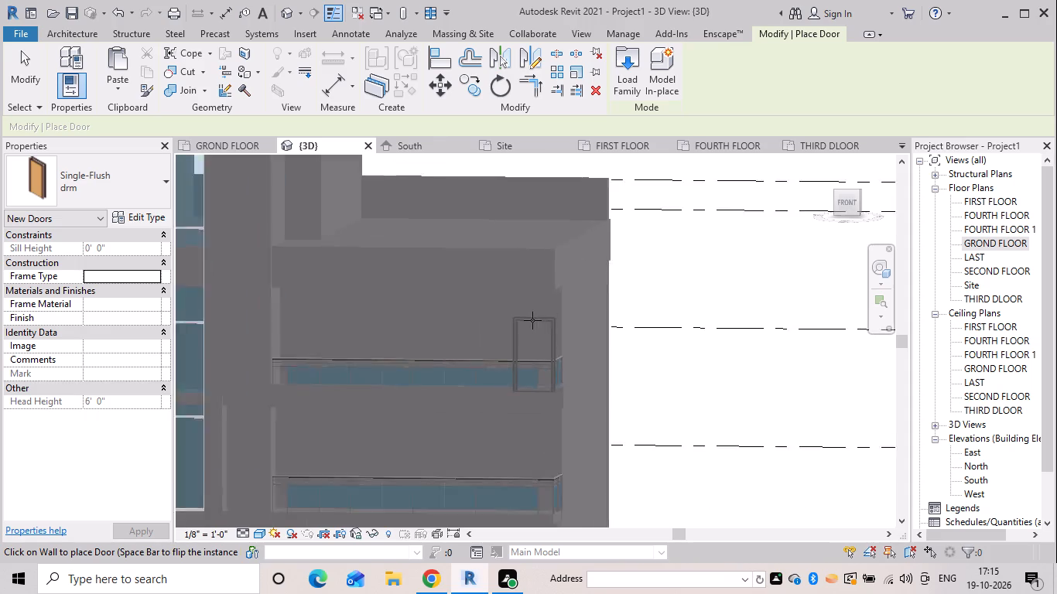
pyautogui.scroll(3, 532, 320)
pyautogui.keyDown('shift'); pyautogui.moveTo(532, 314); pyautogui.dragTo(550, 332, button='middle'); pyautogui.keyUp('shift')
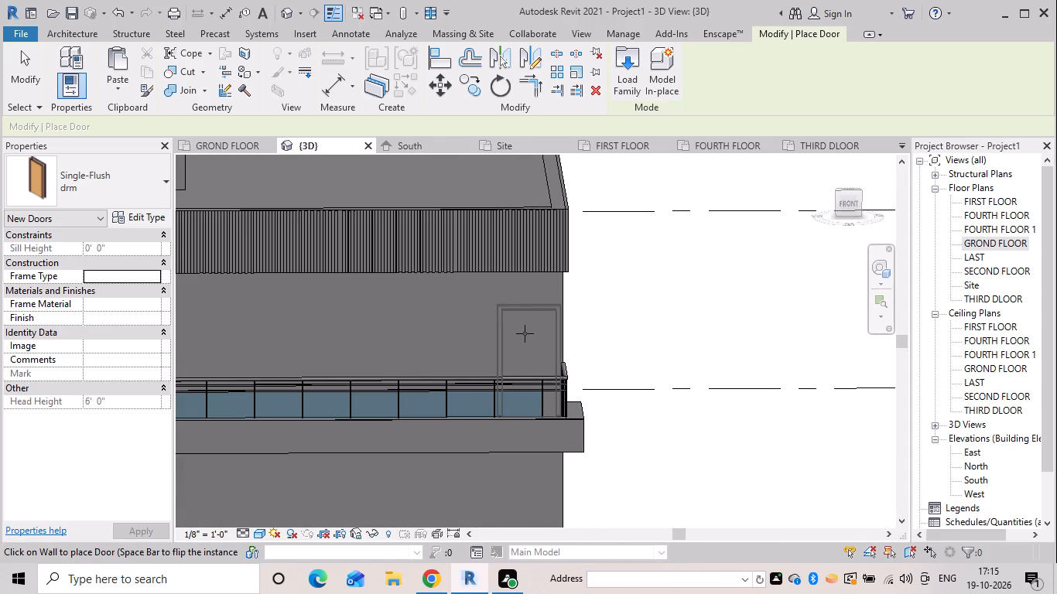
pyautogui.click(526, 333)
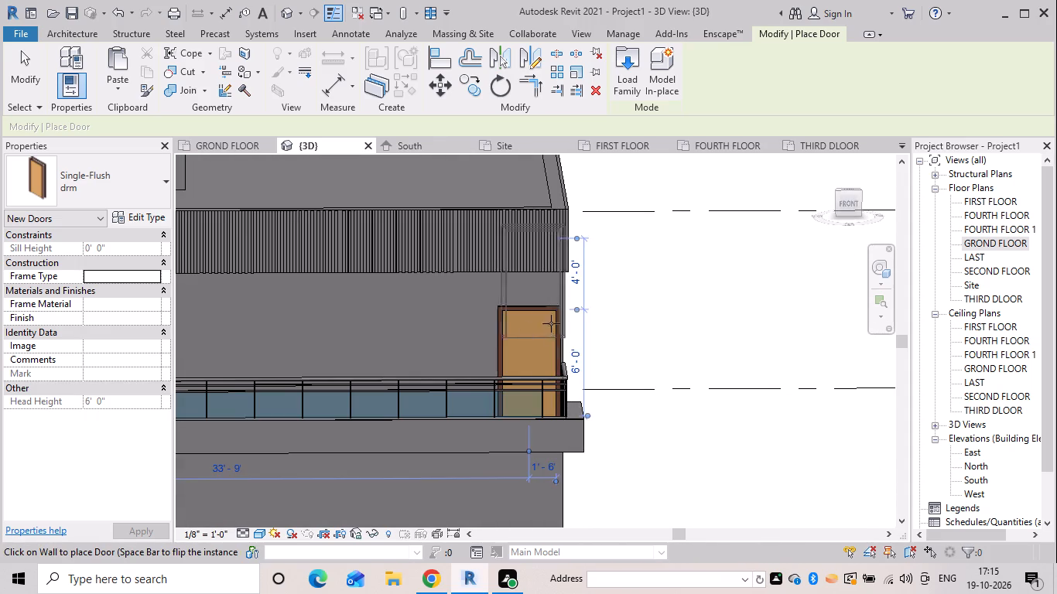
pyautogui.press('Escape')
# Place a drm door behind the middle balcony railing, below the upper door and centred about 1'-6" from the outer corner.
pyautogui.scroll(-4, 594, 316)
pyautogui.scroll(-2, 548, 358)
pyautogui.moveTo(546, 358); pyautogui.dragTo(531, 284, button='middle')
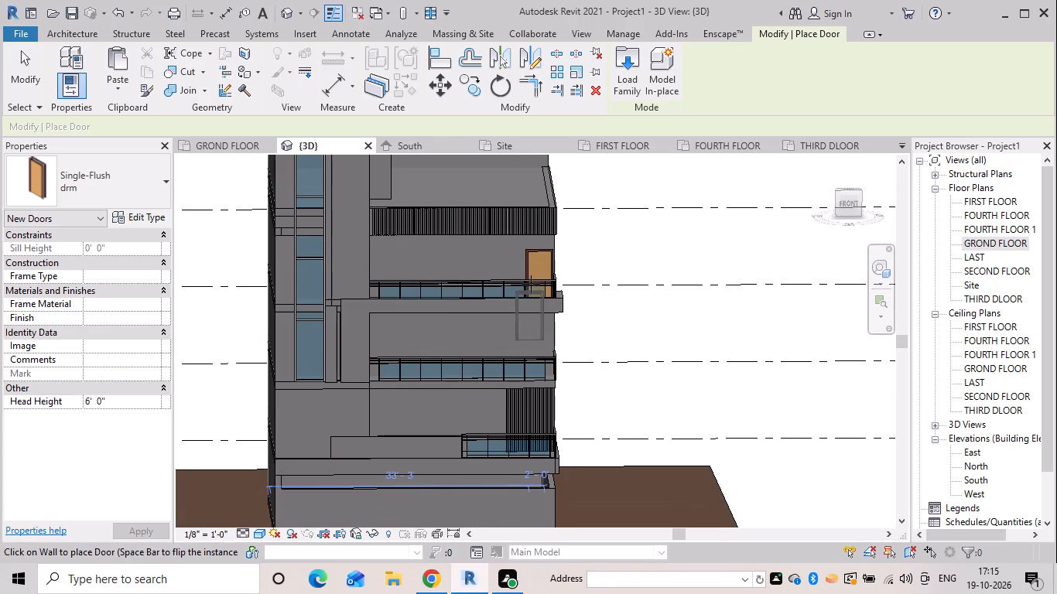
pyautogui.scroll(5, 542, 356)
pyautogui.click(539, 353)
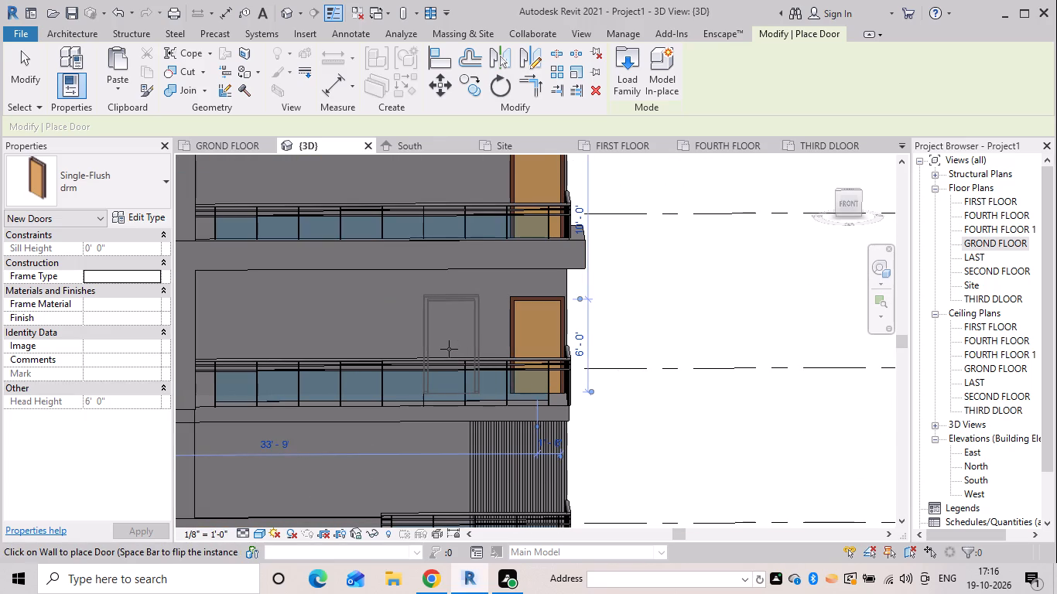
# Place a drm door in the lowest balcony's front wall, behind the solid parapet near the glass railing's inner end, and finish door placement.
pyautogui.scroll(-5, 375, 369)
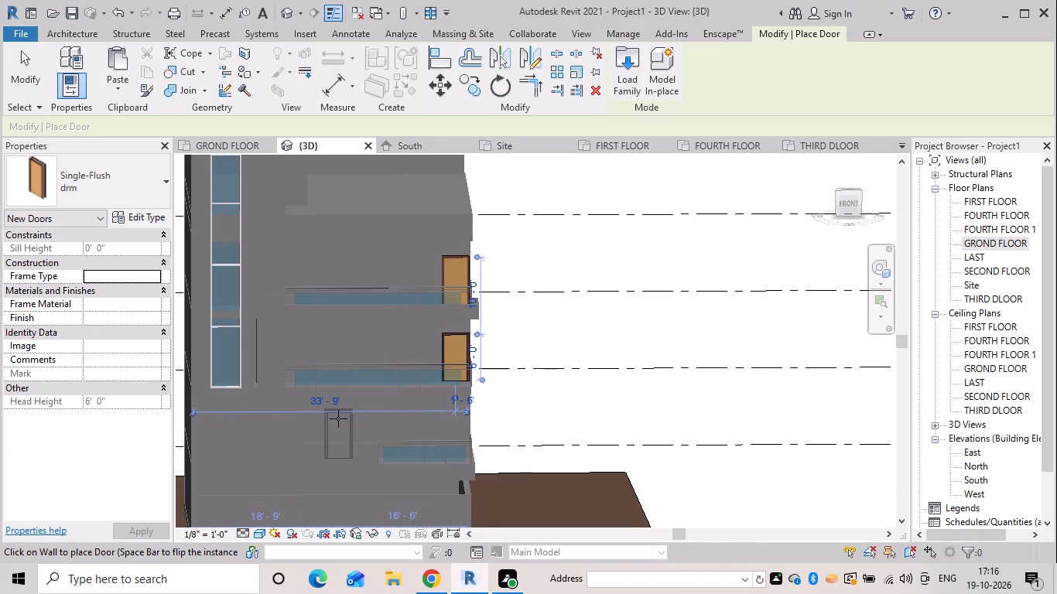
pyautogui.scroll(4, 340, 408)
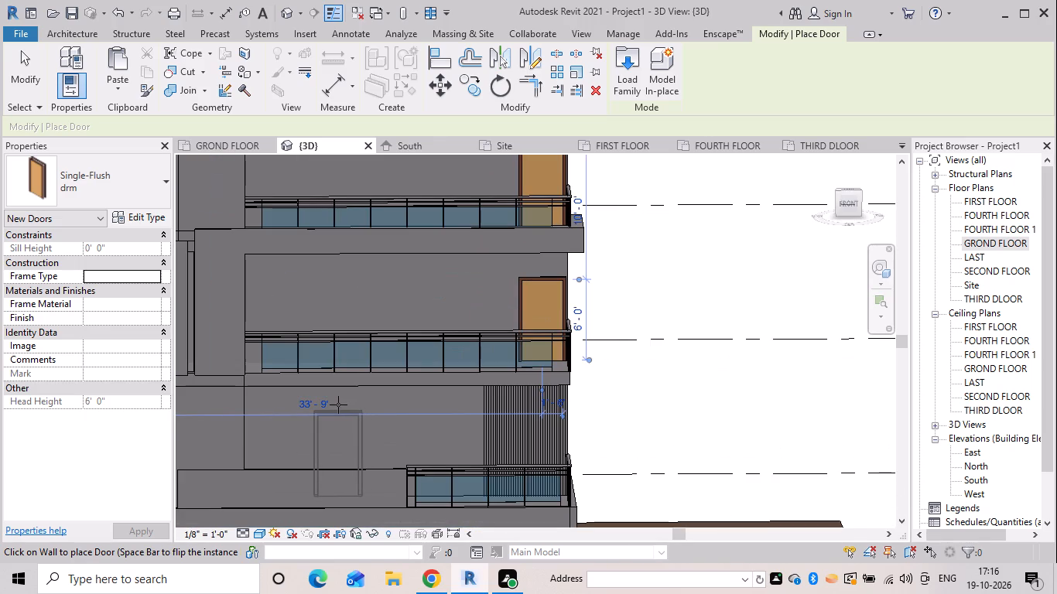
pyautogui.click(335, 405)
pyautogui.press('Escape')
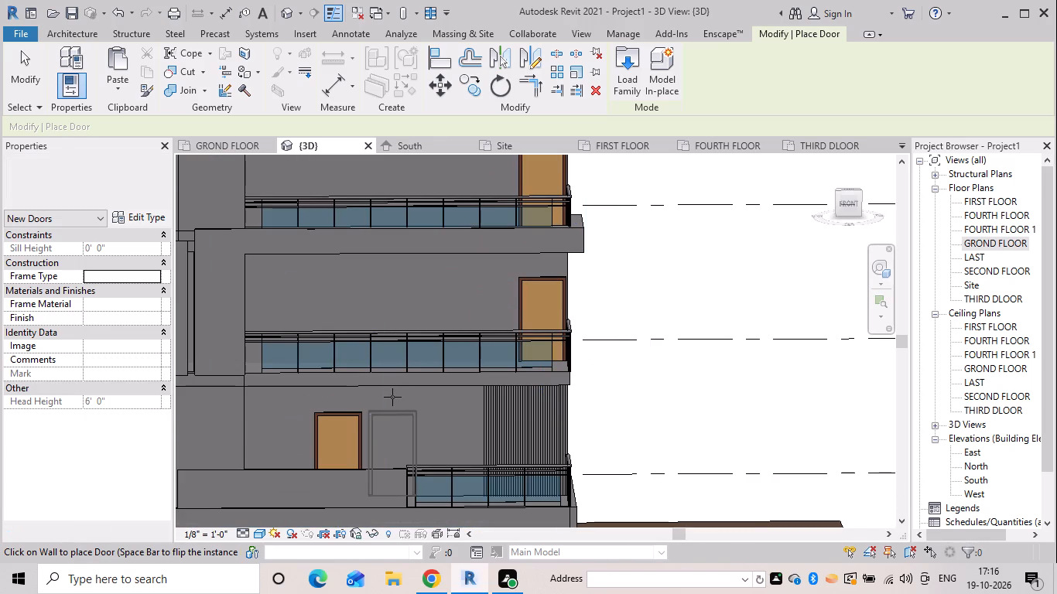
pyautogui.keyDown('shift'); pyautogui.moveTo(398, 402); pyautogui.dragTo(305, 460, button='middle'); pyautogui.keyUp('shift')
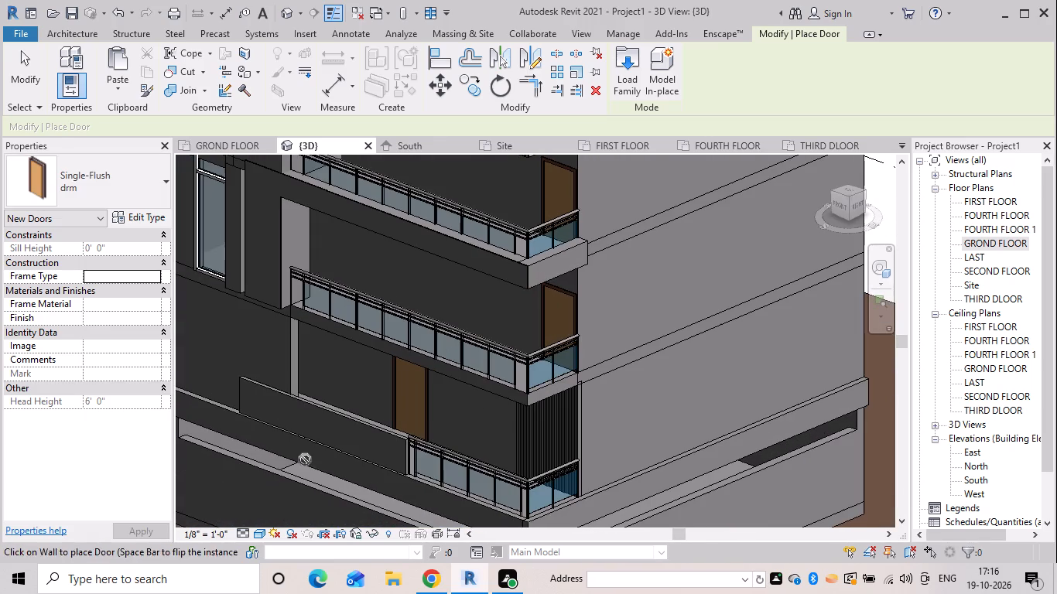
pyautogui.press('Escape')
pyautogui.press('Escape')
pyautogui.press('Escape')
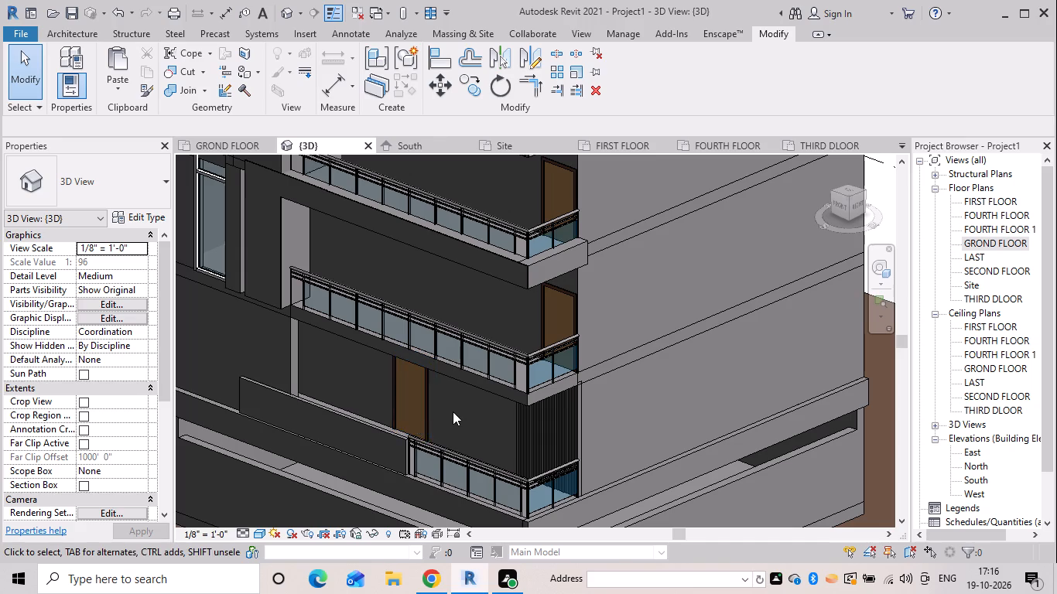
# Examine the whole building from all sides, including the new doors, balconies and plain side and rear walls.
pyautogui.scroll(-4, 453, 411)
pyautogui.keyDown('shift'); pyautogui.moveTo(467, 411); pyautogui.dragTo(503, 326, button='middle'); pyautogui.keyUp('shift')
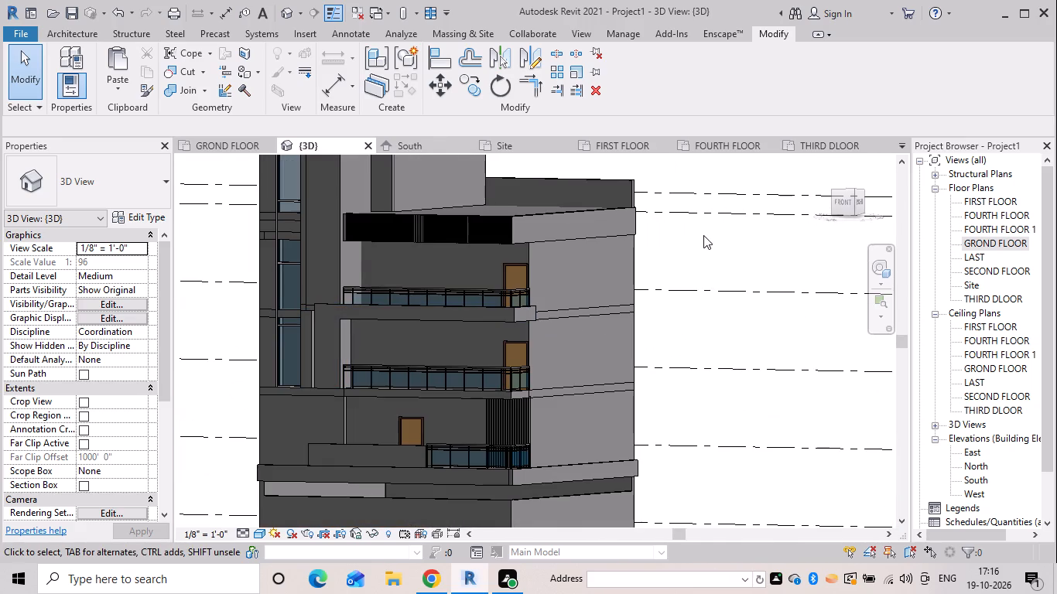
pyautogui.moveTo(703, 235); pyautogui.dragTo(704, 245)
pyautogui.scroll(-6, 648, 299)
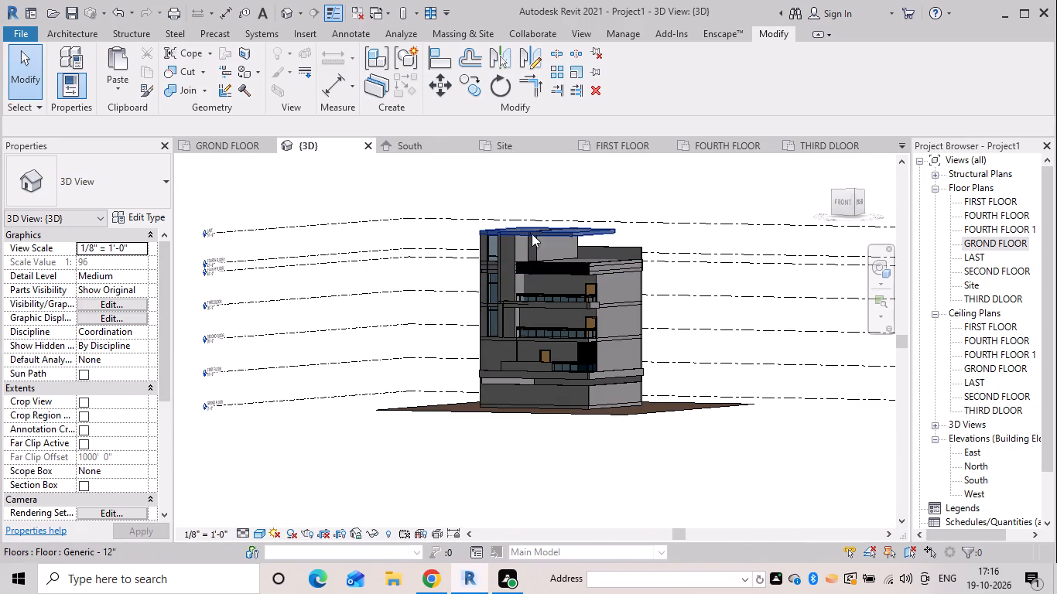
pyautogui.keyDown('shift'); pyautogui.moveTo(495, 259); pyautogui.dragTo(771, 268, button='middle'); pyautogui.keyUp('shift')
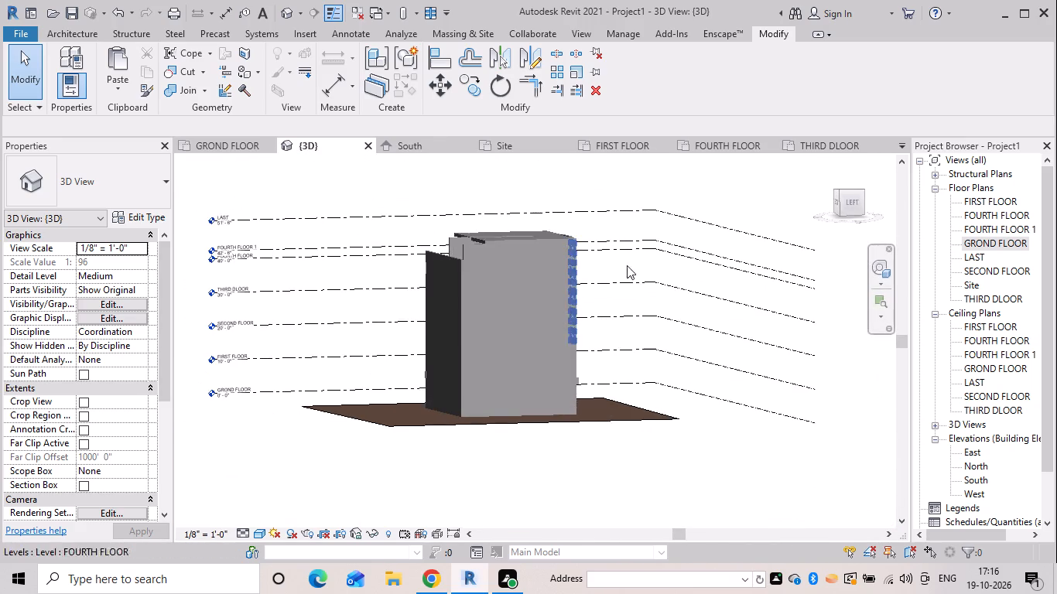
pyautogui.keyDown('shift'); pyautogui.moveTo(447, 288); pyautogui.dragTo(571, 315, button='middle'); pyautogui.keyUp('shift')
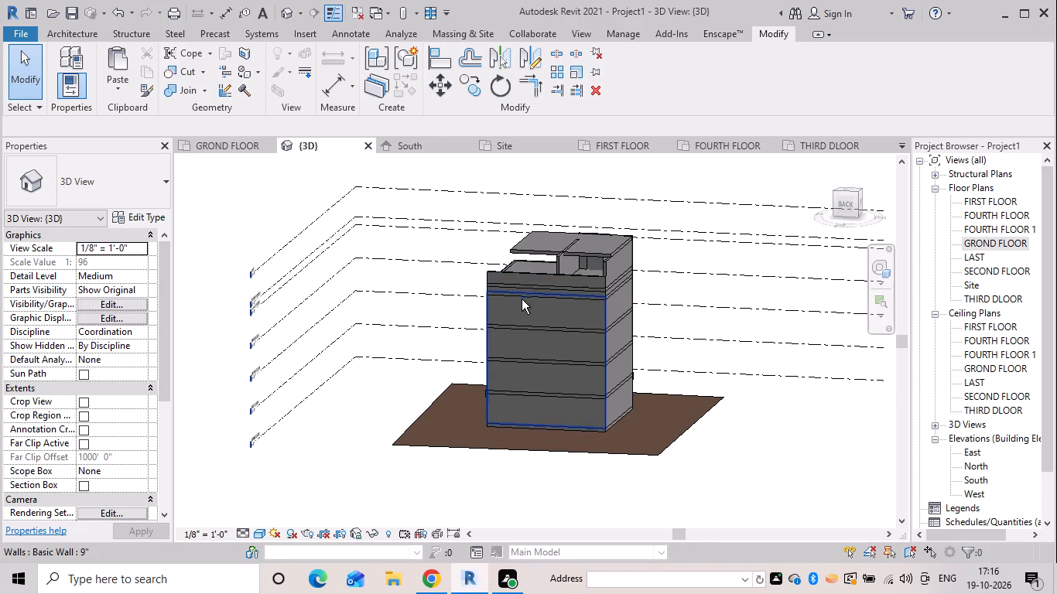
pyautogui.keyDown('shift'); pyautogui.moveTo(524, 308); pyautogui.dragTo(791, 300, button='middle'); pyautogui.keyUp('shift')
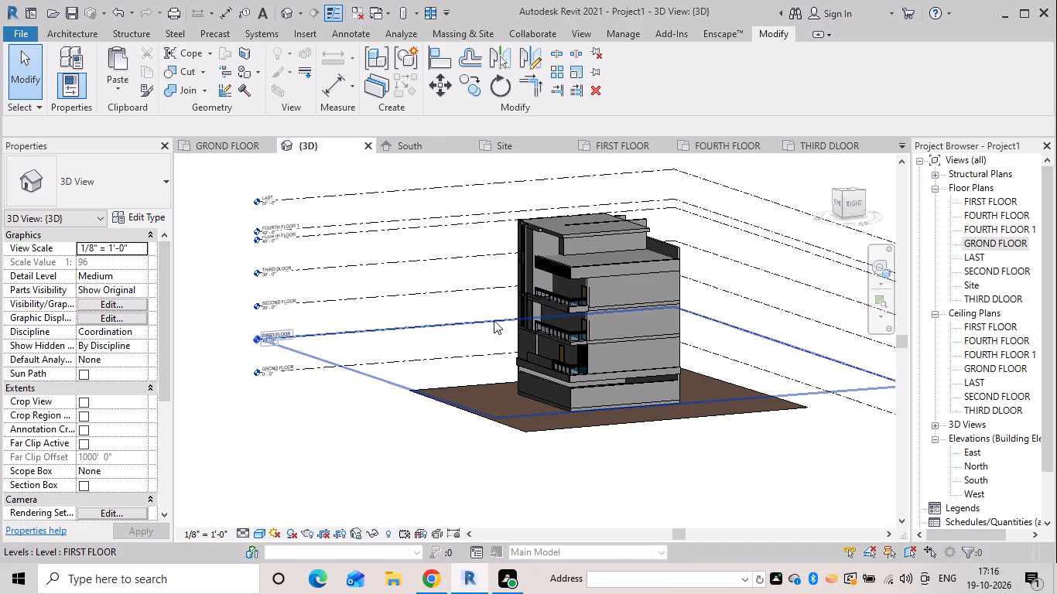
pyautogui.keyDown('shift'); pyautogui.moveTo(461, 274); pyautogui.dragTo(490, 276, button='middle'); pyautogui.keyUp('shift')
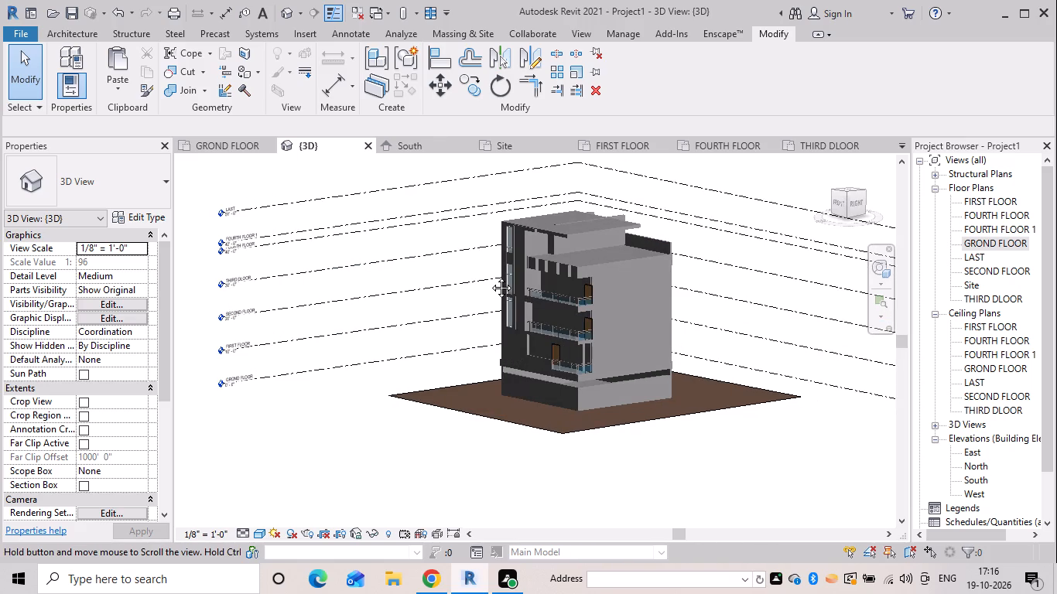
pyautogui.keyDown('shift'); pyautogui.moveTo(490, 276); pyautogui.dragTo(498, 285, button='middle'); pyautogui.keyUp('shift')
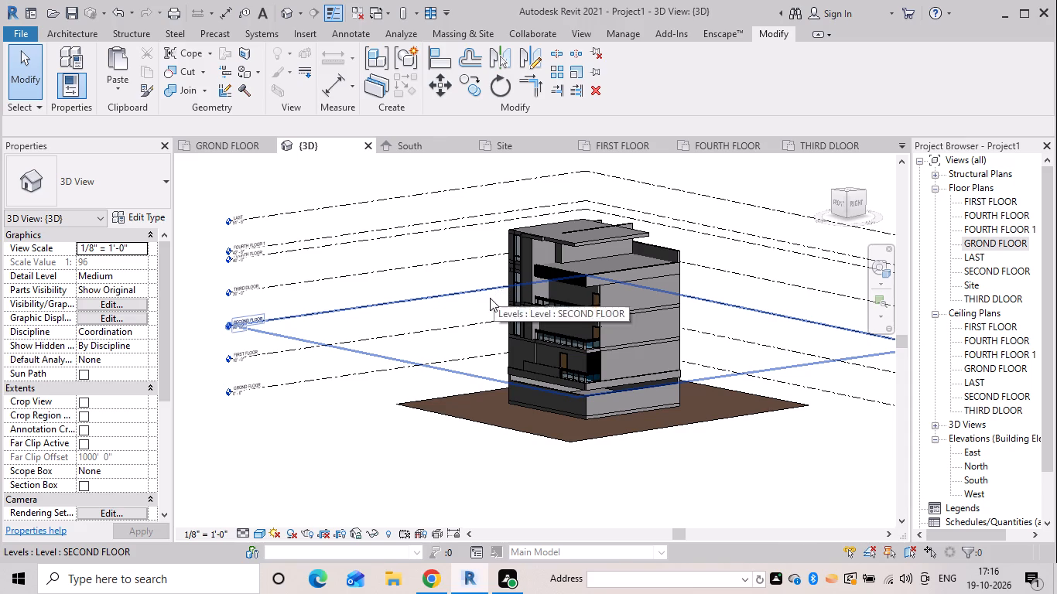
pyautogui.keyDown('shift'); pyautogui.moveTo(485, 310); pyautogui.dragTo(631, 313, button='middle'); pyautogui.keyUp('shift')
pyautogui.scroll(4, 486, 288)
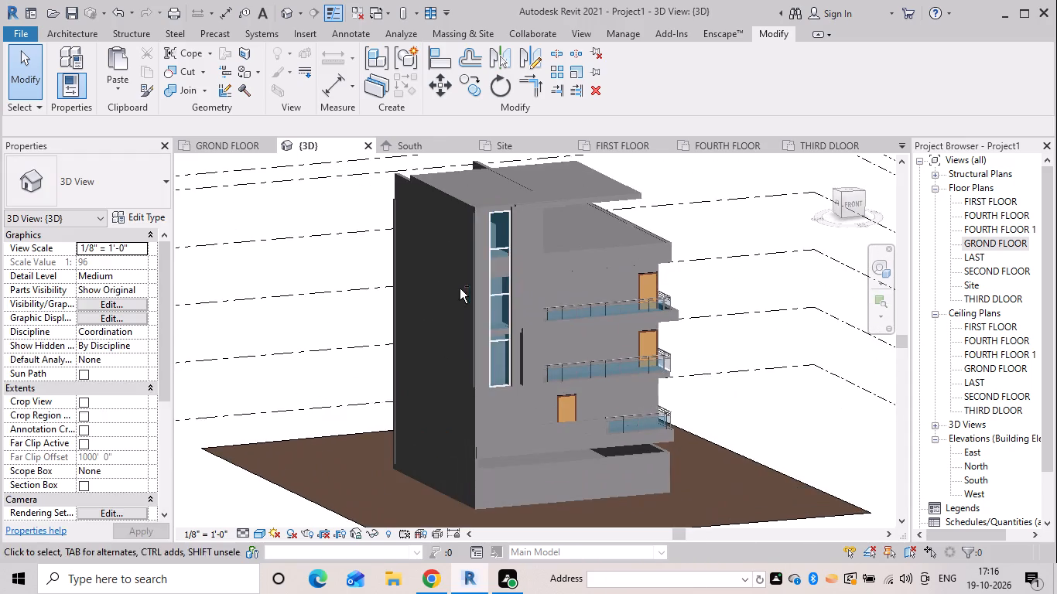
pyautogui.keyDown('shift'); pyautogui.moveTo(470, 288); pyautogui.dragTo(568, 265, button='middle'); pyautogui.keyUp('shift')
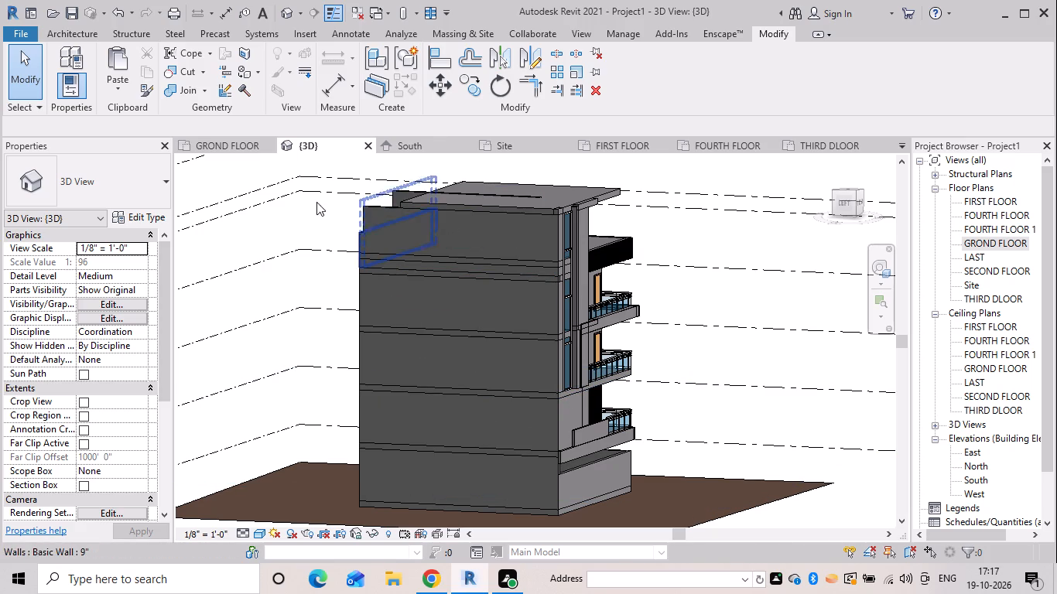
# Start an in-place model in the Walls category, keeping the proposed name, and begin an extrusion in it.
pyautogui.click(88, 22)
pyautogui.click(93, 25)
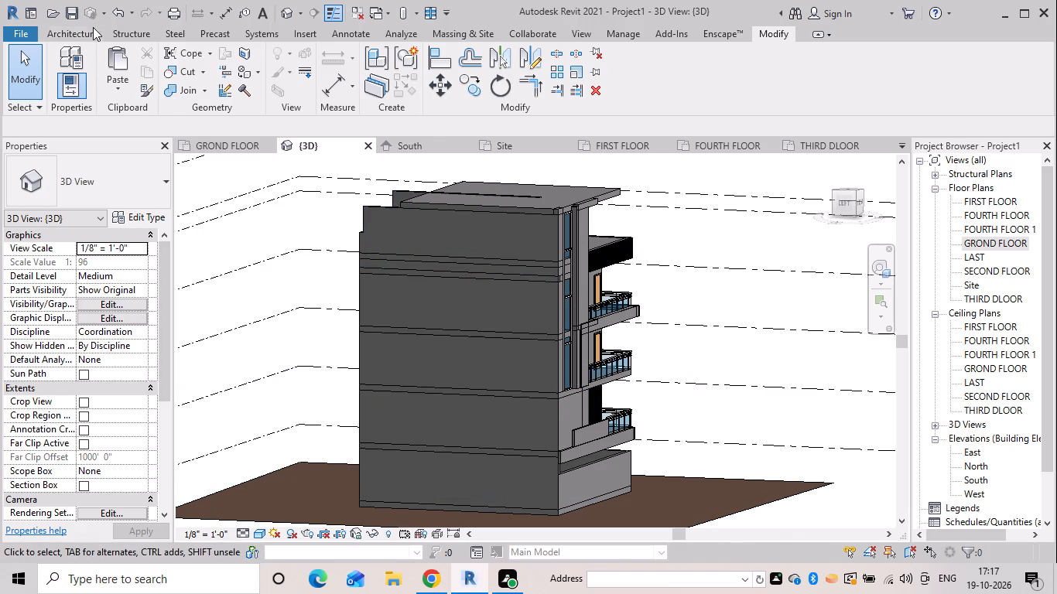
pyautogui.click(91, 30)
pyautogui.moveTo(181, 81); pyautogui.dragTo(186, 92)
pyautogui.click(213, 148)
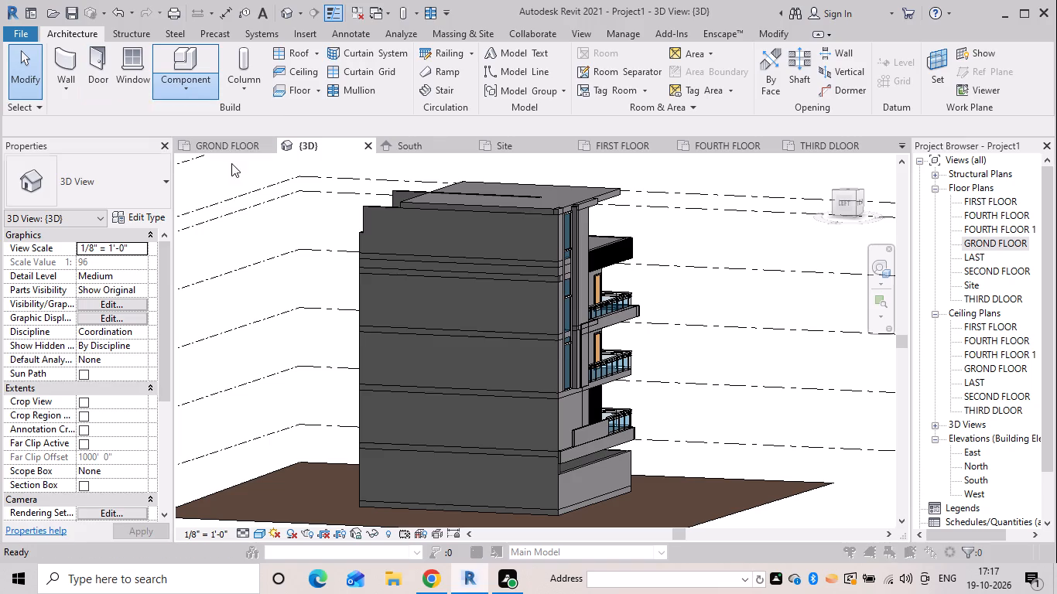
pyautogui.click(457, 244)
pyautogui.press('w')
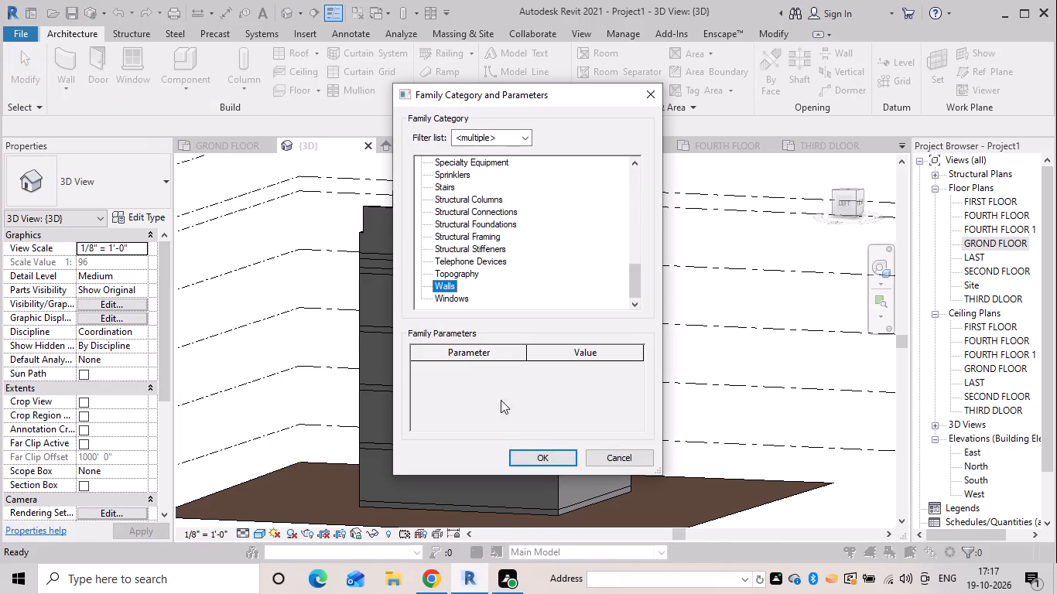
pyautogui.click(537, 456)
pyautogui.click(528, 317)
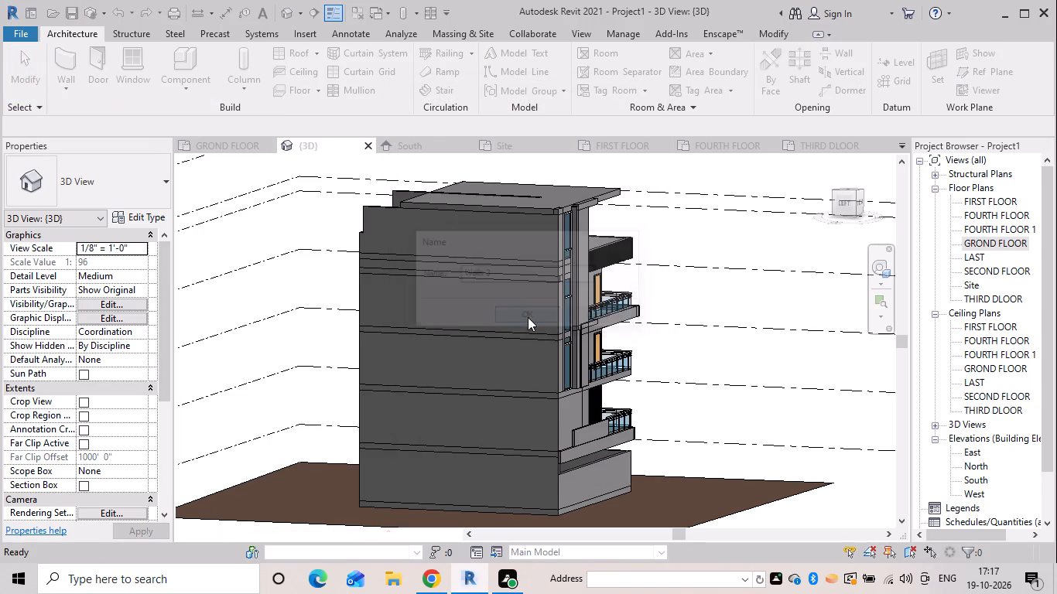
pyautogui.moveTo(123, 58); pyautogui.dragTo(131, 67)
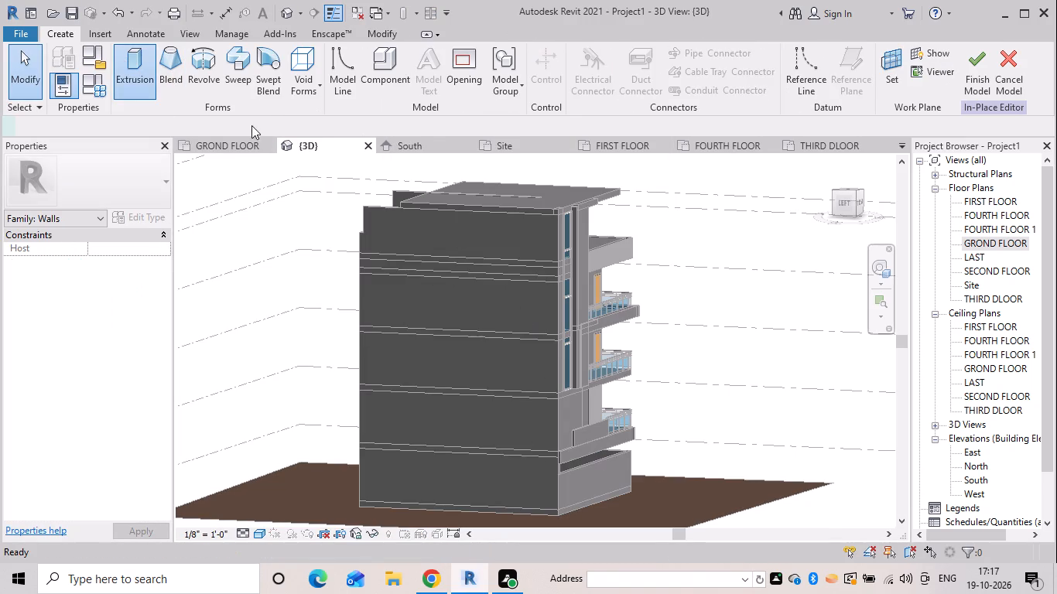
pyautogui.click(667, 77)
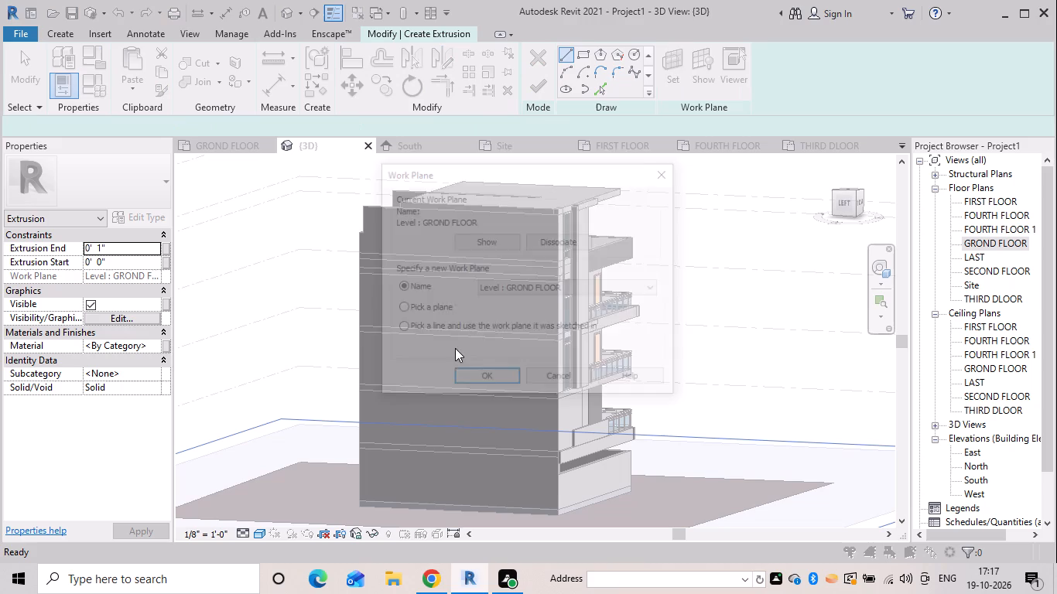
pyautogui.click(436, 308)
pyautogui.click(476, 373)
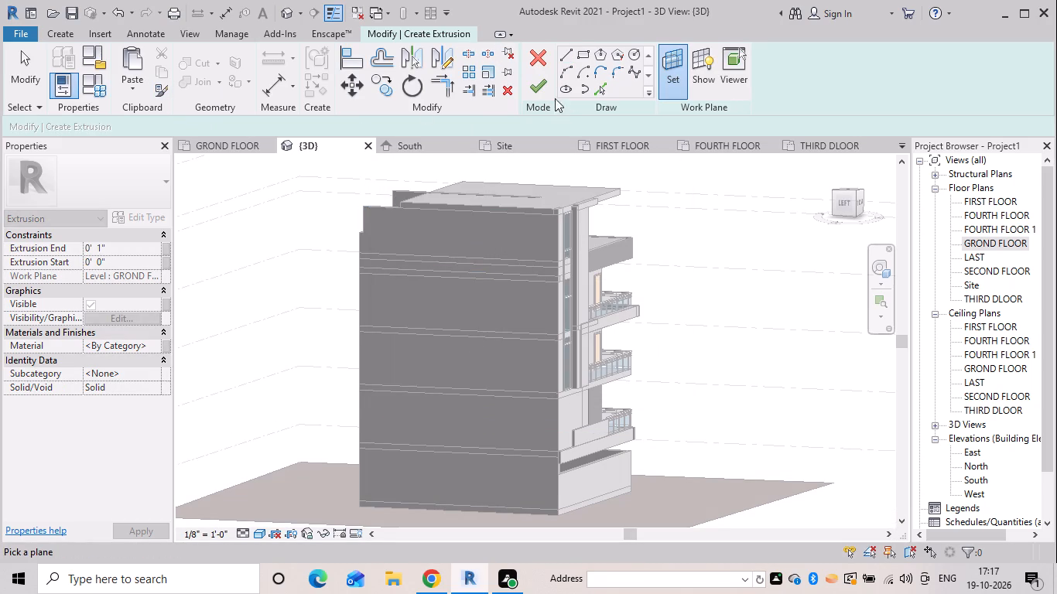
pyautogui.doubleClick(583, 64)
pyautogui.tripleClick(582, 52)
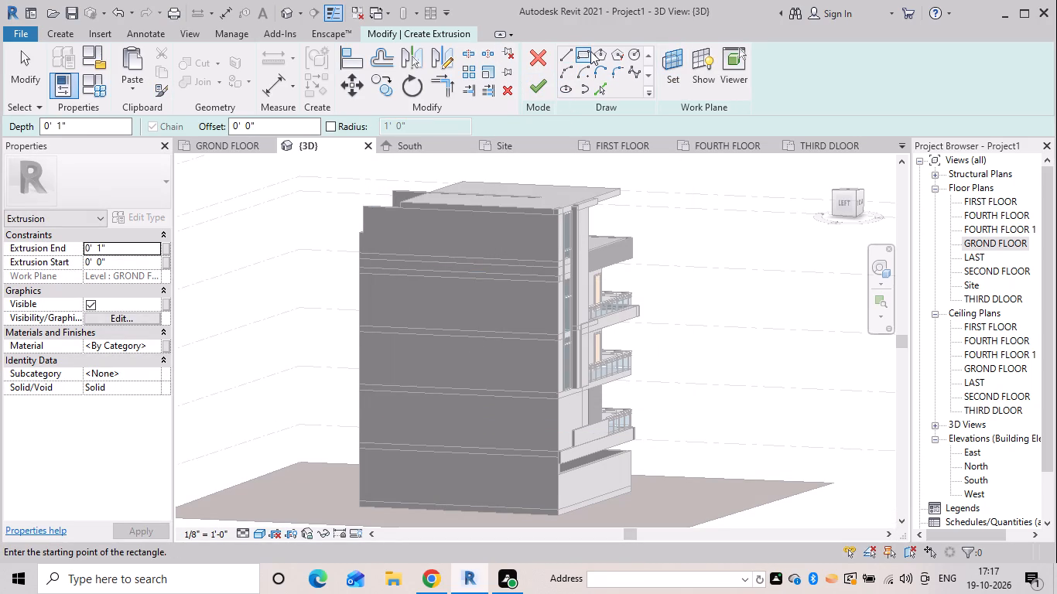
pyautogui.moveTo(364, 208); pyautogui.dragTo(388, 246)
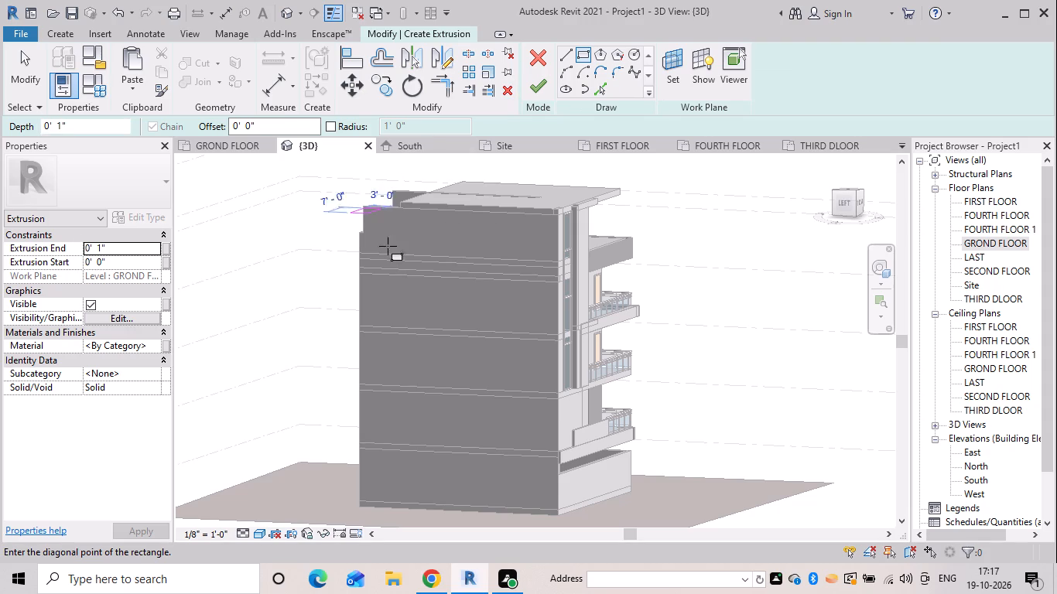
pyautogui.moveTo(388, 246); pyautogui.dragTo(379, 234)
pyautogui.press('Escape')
# Extrude a 1" deep rectangle, about 35'-7 1/2" by 52'-6", over the whole plain side wall, using that wall as the work plane.
pyautogui.click(672, 74)
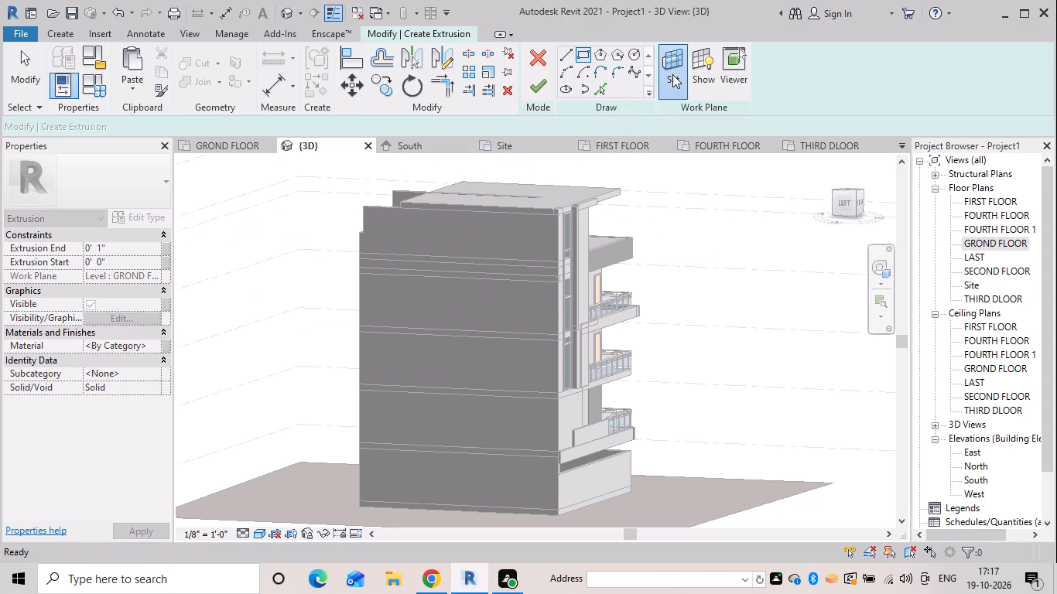
pyautogui.click(434, 305)
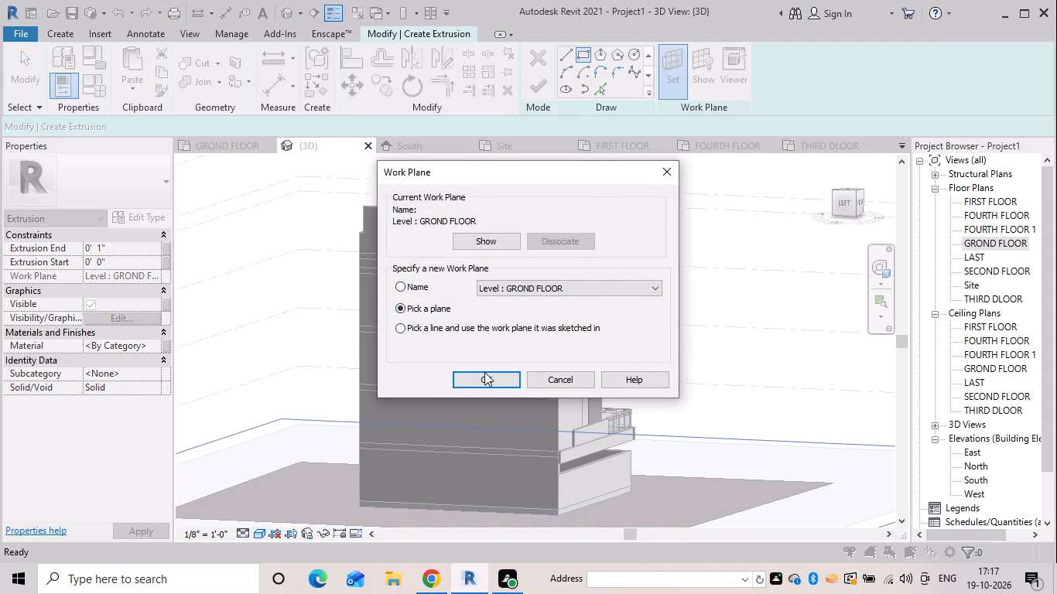
pyautogui.click(484, 372)
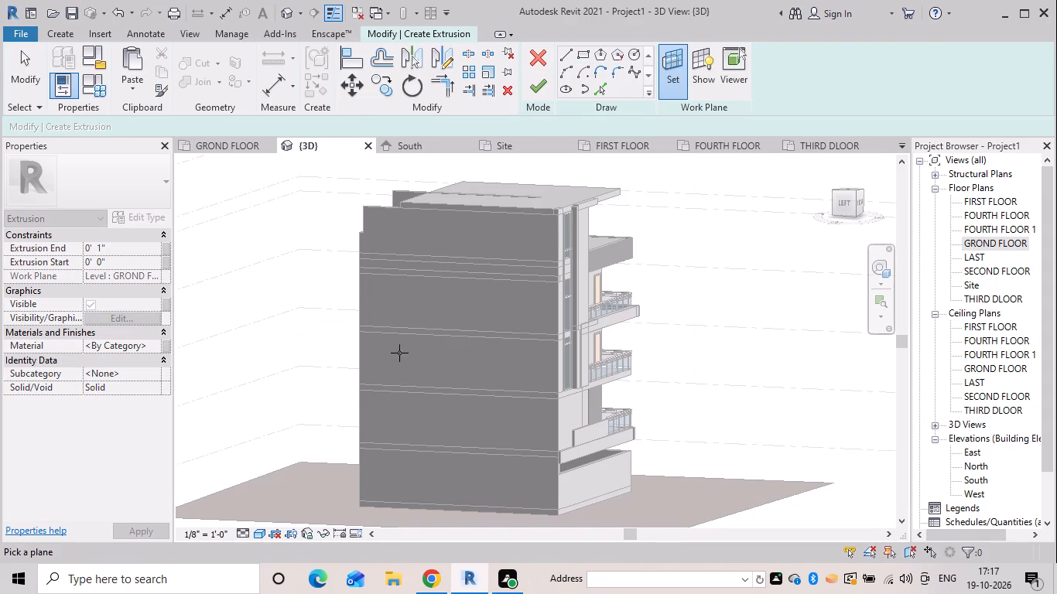
pyautogui.click(557, 501)
pyautogui.doubleClick(579, 60)
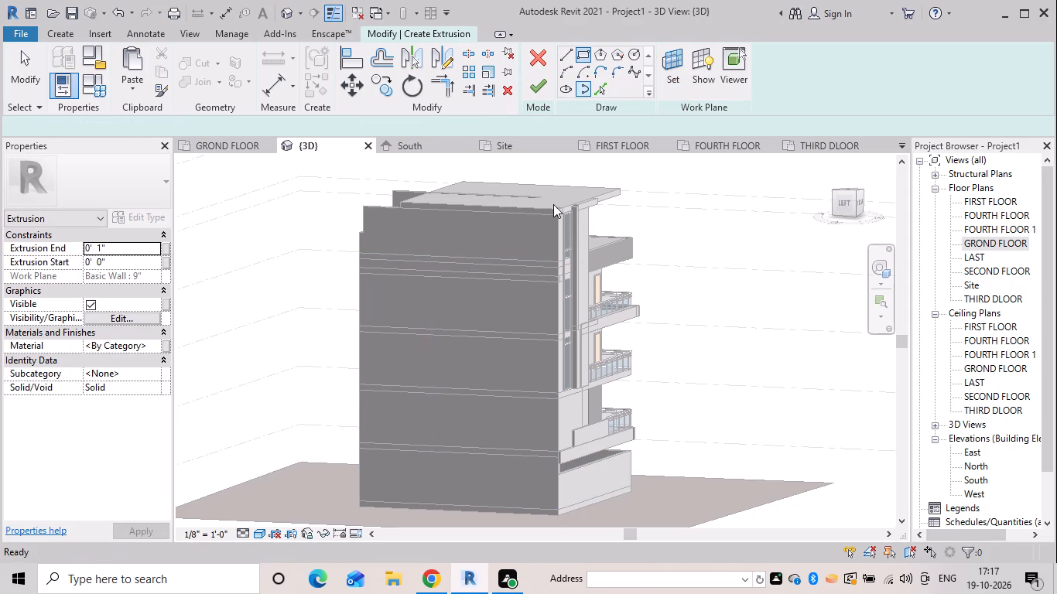
pyautogui.moveTo(554, 515); pyautogui.dragTo(535, 500)
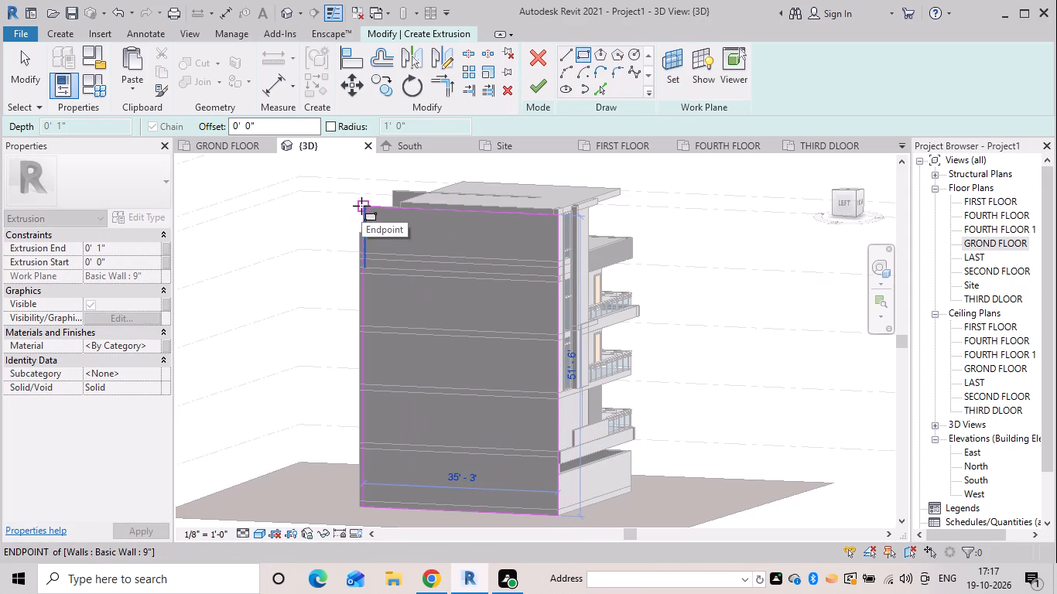
pyautogui.click(362, 203)
pyautogui.click(528, 90)
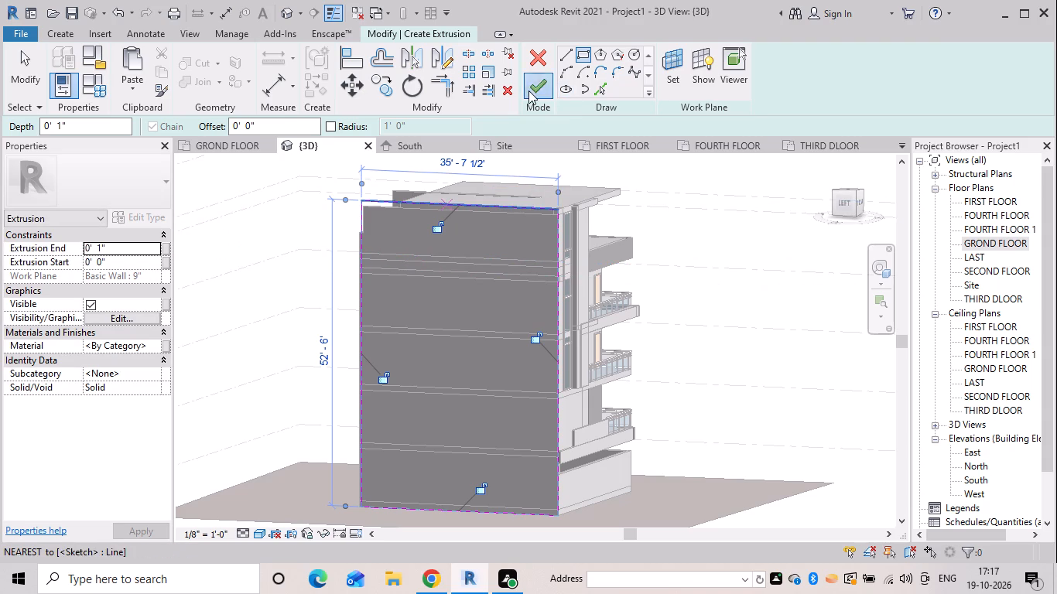
pyautogui.press('Escape')
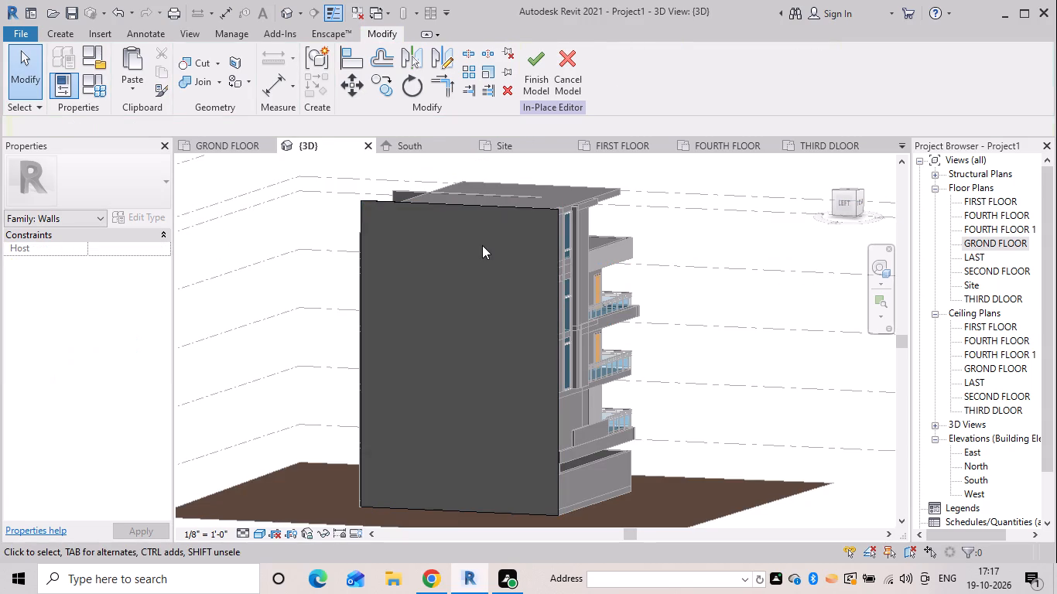
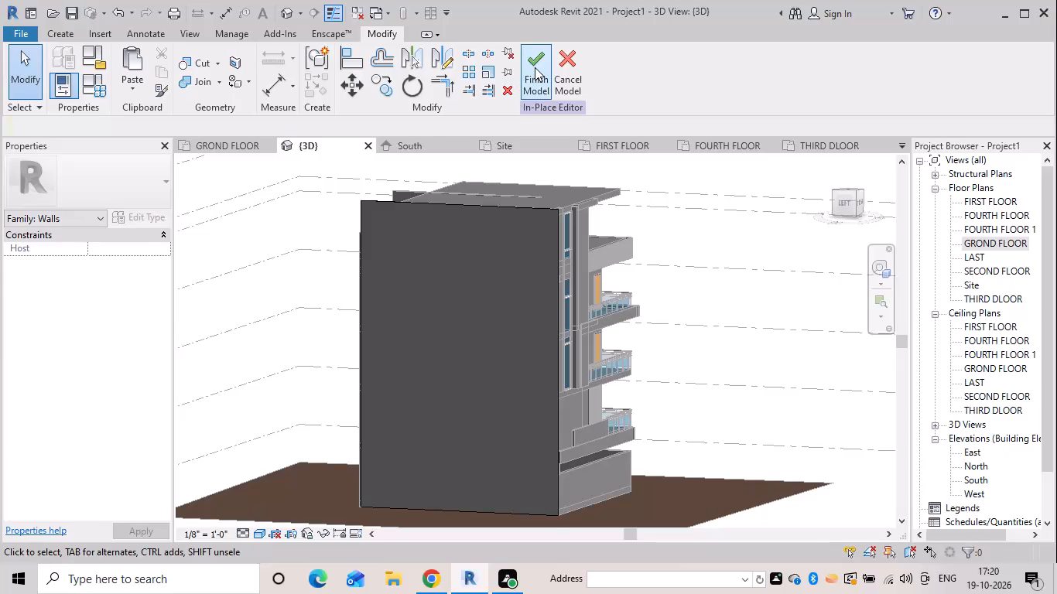
# Reopen the plain side wall panel's in-place model for editing and open its extrusion sketch.
pyautogui.scroll(-3, 417, 253)
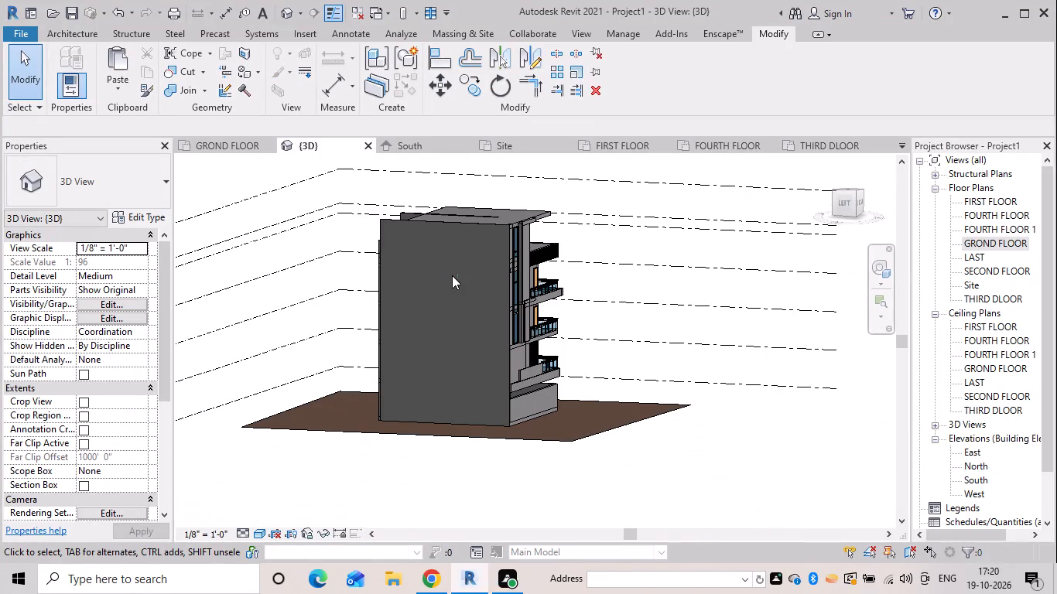
pyautogui.keyDown('shift'); pyautogui.moveTo(425, 278); pyautogui.dragTo(597, 275, button='middle'); pyautogui.keyUp('shift')
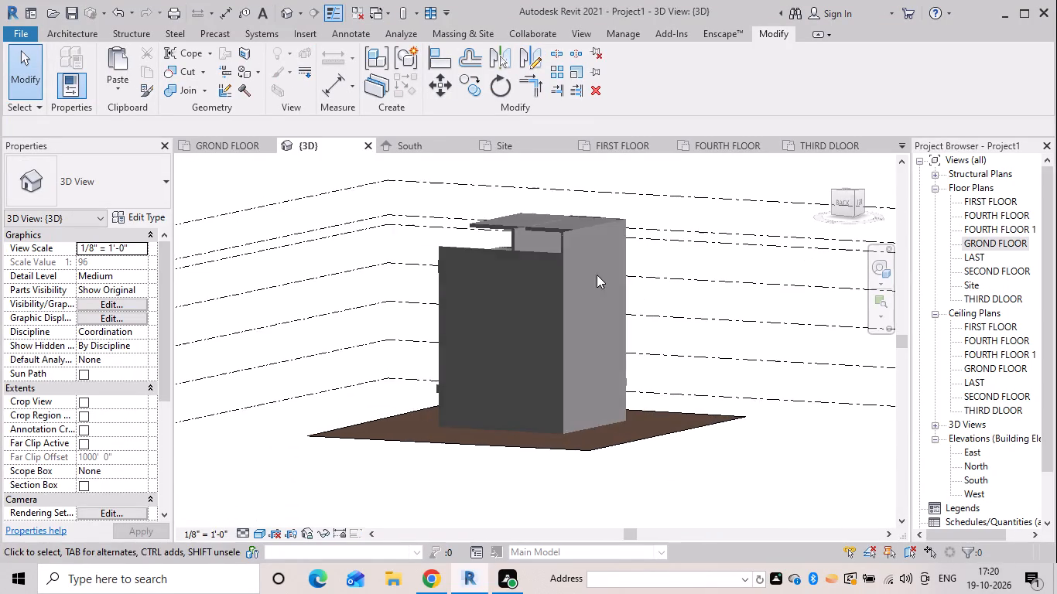
pyautogui.scroll(6, 552, 269)
pyautogui.scroll(5, 620, 255)
pyautogui.keyDown('shift'); pyautogui.moveTo(573, 264); pyautogui.dragTo(553, 261, button='middle'); pyautogui.keyUp('shift')
pyautogui.scroll(6, 433, 216)
pyautogui.keyDown('shift'); pyautogui.moveTo(436, 235); pyautogui.dragTo(392, 222, button='middle'); pyautogui.keyUp('shift')
pyautogui.scroll(-4, 357, 230)
pyautogui.moveTo(364, 233); pyautogui.dragTo(843, 259, button='middle')
pyautogui.click(469, 203)
pyautogui.scroll(-4, 563, 268)
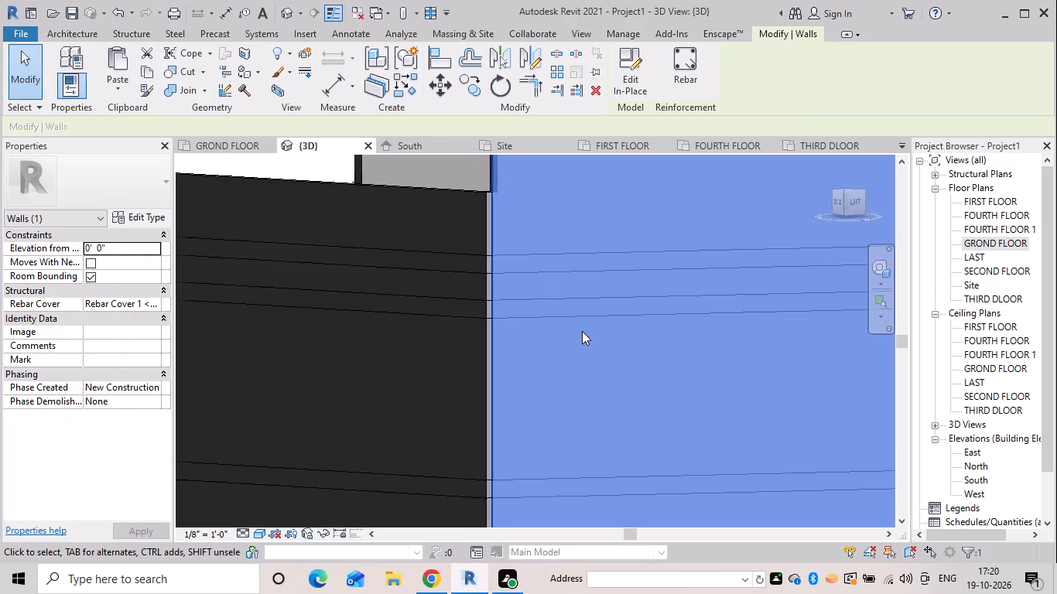
pyautogui.keyDown('shift'); pyautogui.moveTo(582, 331); pyautogui.dragTo(546, 305, button='middle'); pyautogui.keyUp('shift')
pyautogui.click(516, 277)
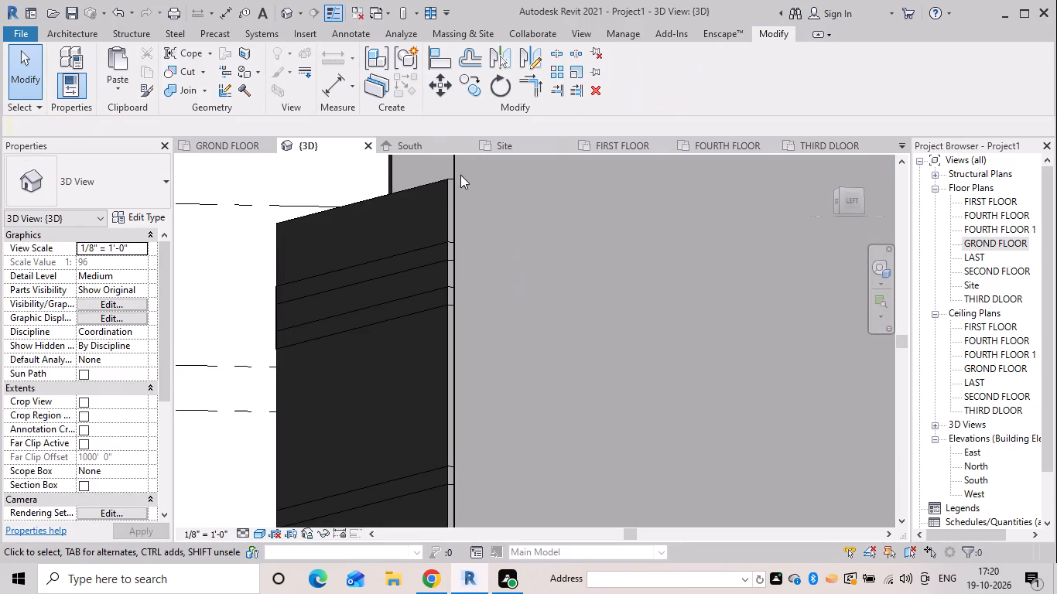
pyautogui.doubleClick(455, 166)
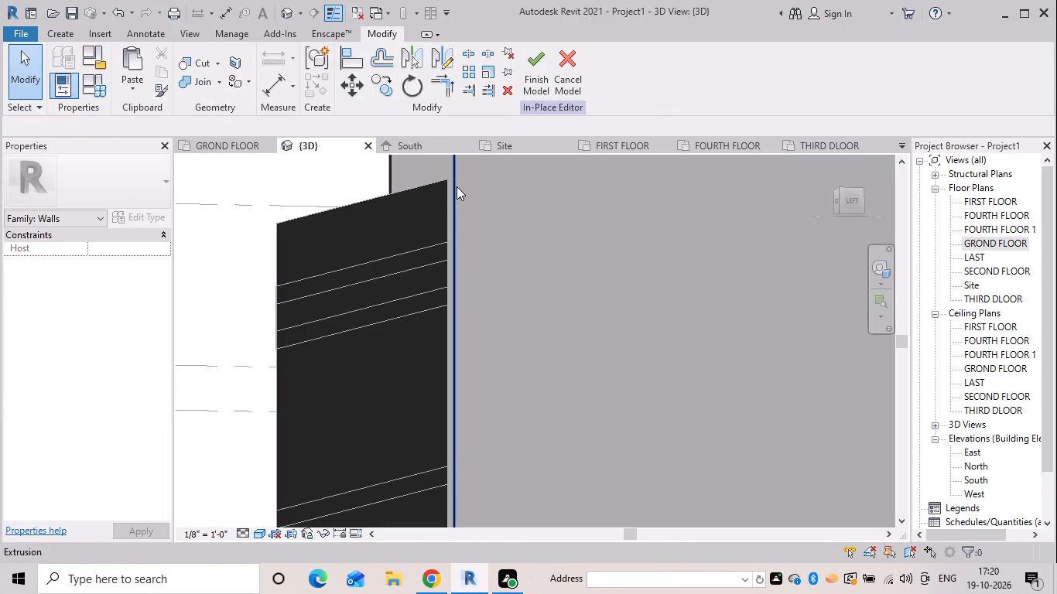
pyautogui.click(457, 181)
pyautogui.click(546, 93)
# Nudge the panel sketch's rear vertical line outward until it lines up with the building's rear corner, and finish the sketch.
pyautogui.scroll(4, 460, 253)
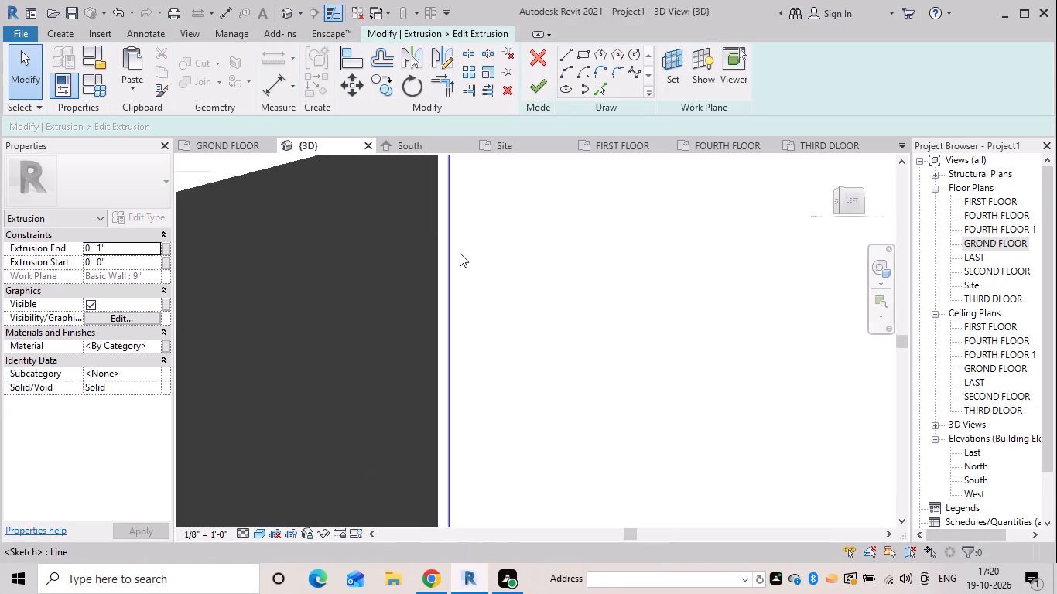
pyautogui.keyDown('shift'); pyautogui.moveTo(504, 261); pyautogui.dragTo(490, 257, button='middle'); pyautogui.keyUp('shift')
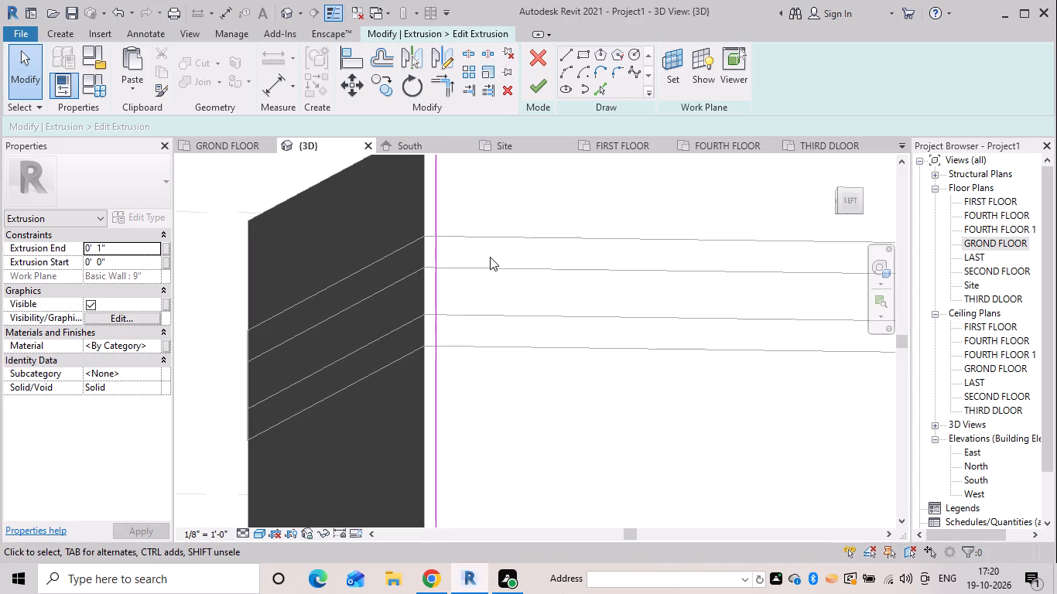
pyautogui.scroll(-3, 473, 222)
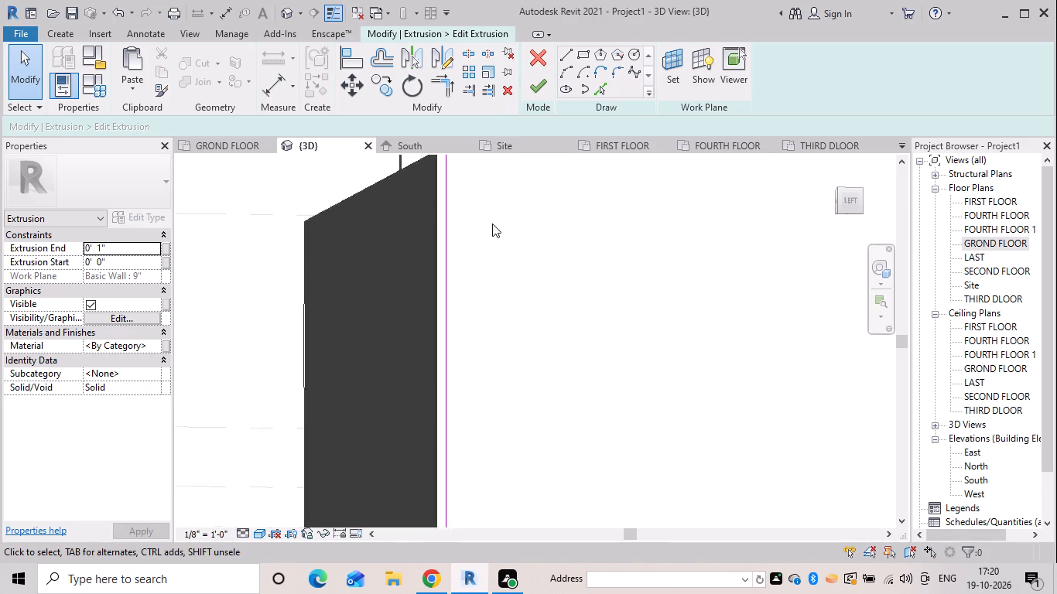
pyautogui.scroll(-7, 492, 224)
pyautogui.scroll(-4, 600, 368)
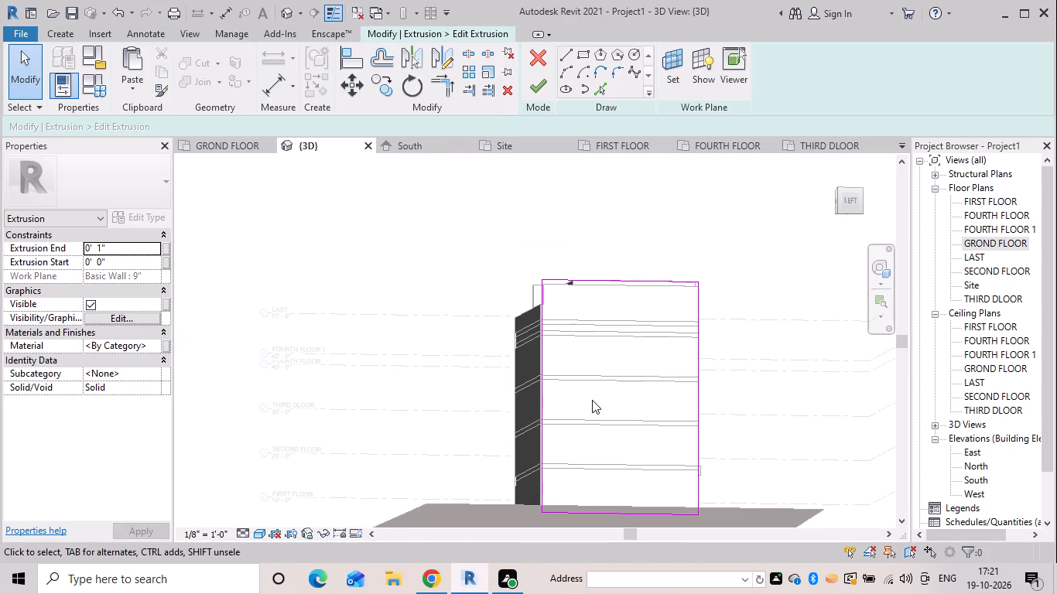
pyautogui.keyDown('shift'); pyautogui.moveTo(596, 400); pyautogui.dragTo(583, 398, button='middle'); pyautogui.keyUp('shift')
pyautogui.scroll(5, 522, 336)
pyautogui.keyDown('shift'); pyautogui.moveTo(585, 394); pyautogui.dragTo(583, 394, button='middle'); pyautogui.keyUp('shift')
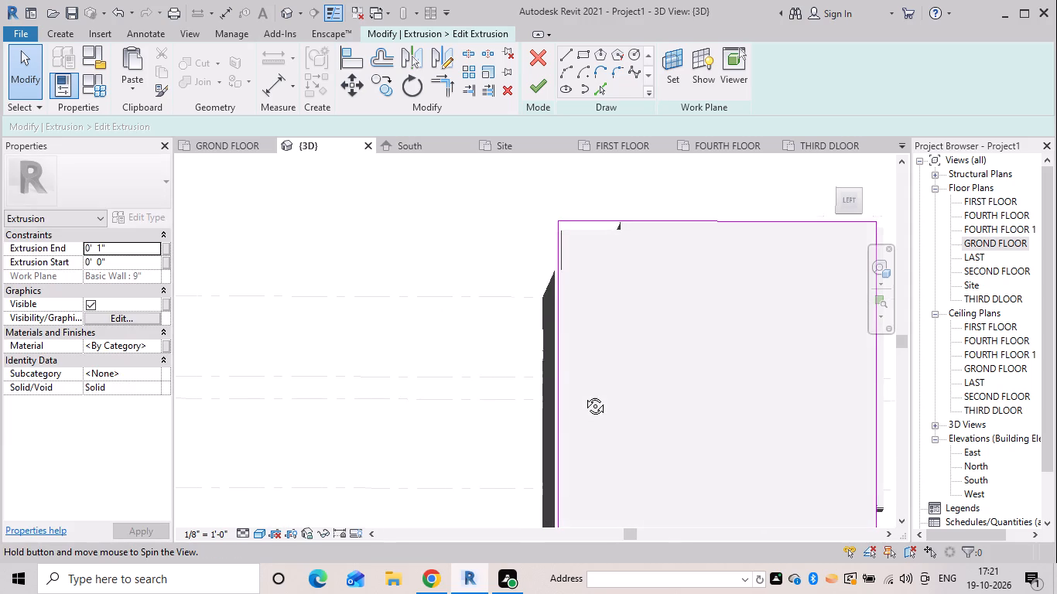
pyautogui.keyDown('shift'); pyautogui.moveTo(583, 394); pyautogui.dragTo(573, 392, button='middle'); pyautogui.keyUp('shift')
pyautogui.scroll(11, 553, 394)
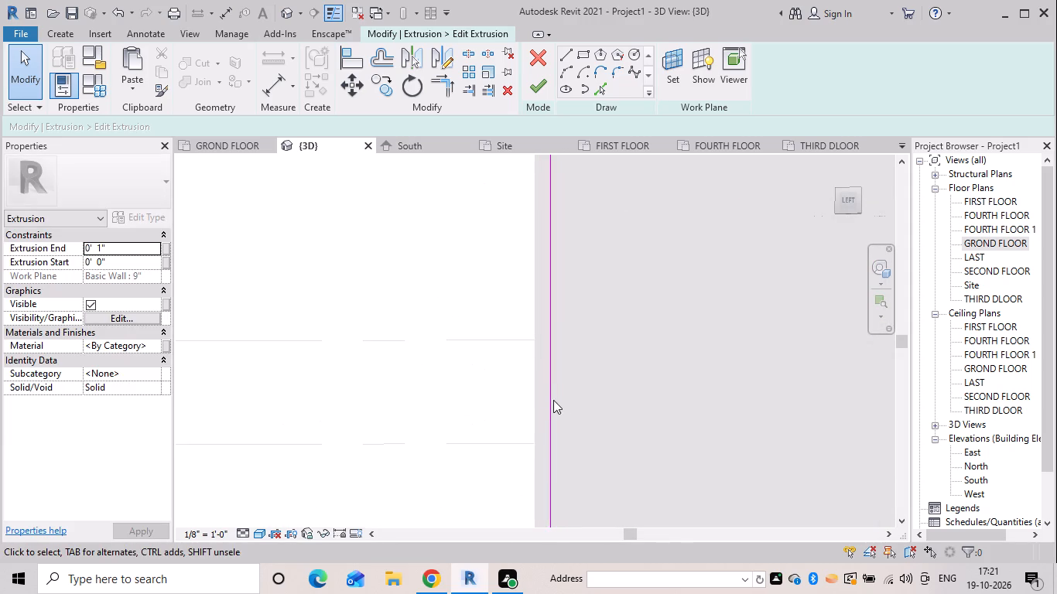
pyautogui.click(550, 400)
pyautogui.press('Left')
pyautogui.press('Left')
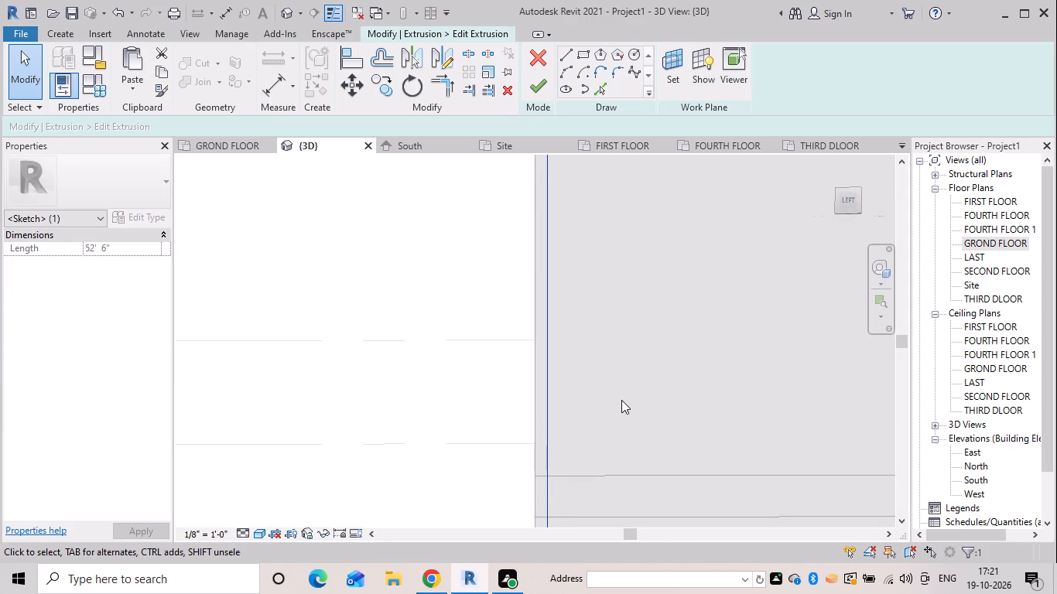
pyautogui.press('Left')
pyautogui.press('Left')
pyautogui.press('Left')
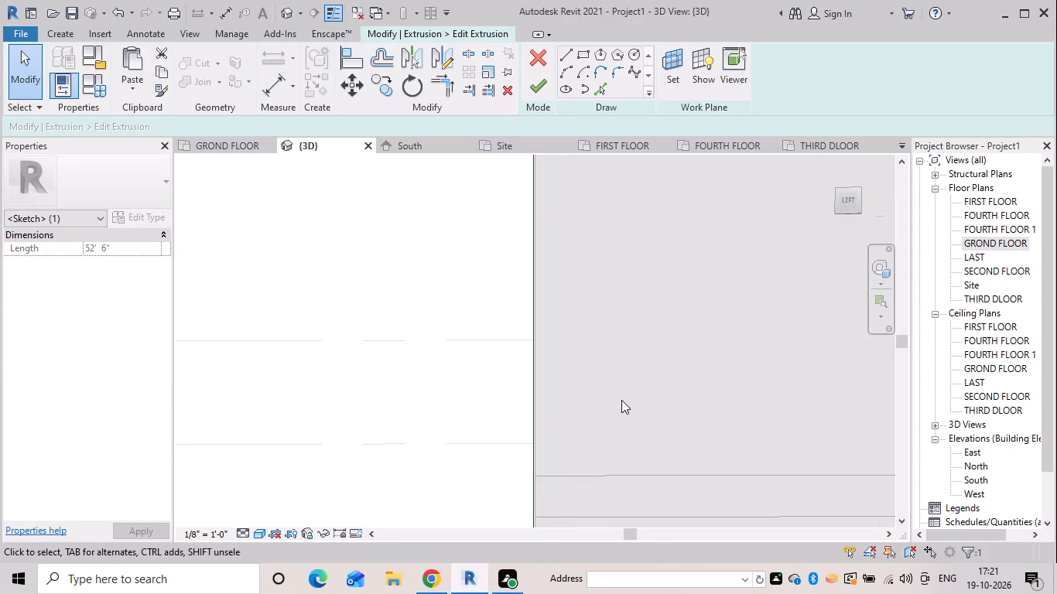
pyautogui.press('Right')
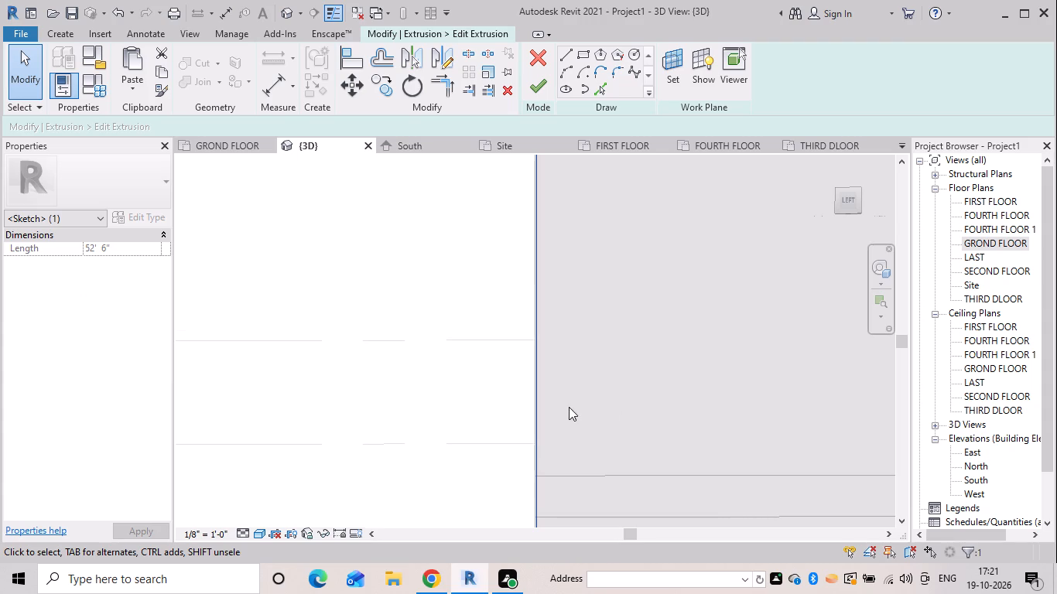
pyautogui.scroll(4, 566, 407)
pyautogui.scroll(14, 498, 392)
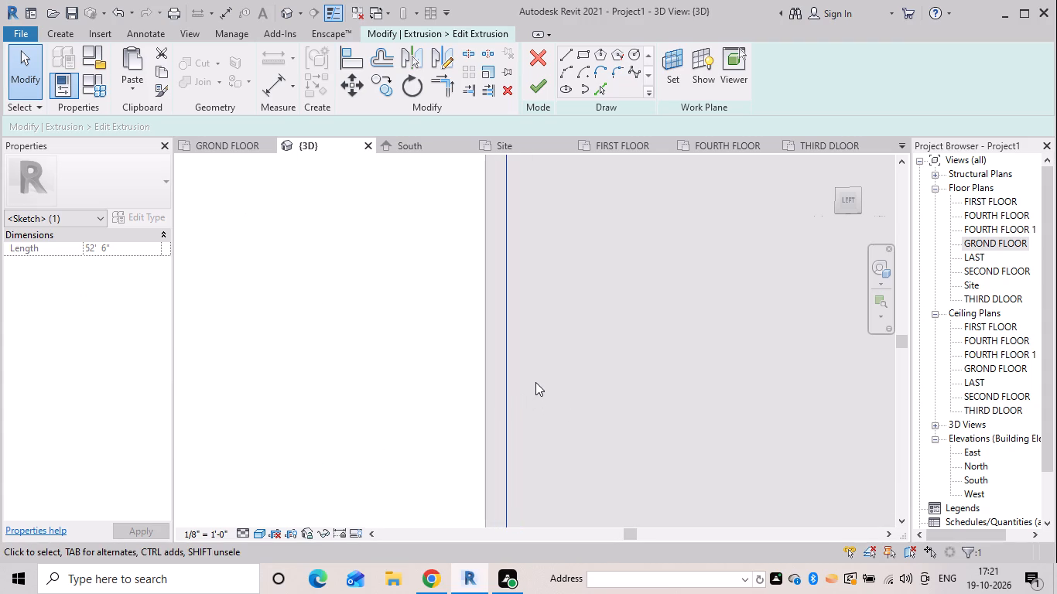
pyautogui.press('Left')
pyautogui.press('Left')
pyautogui.press('Left')
pyautogui.press('Left')
pyautogui.press('Left')
pyautogui.press('Left')
pyautogui.press('Left')
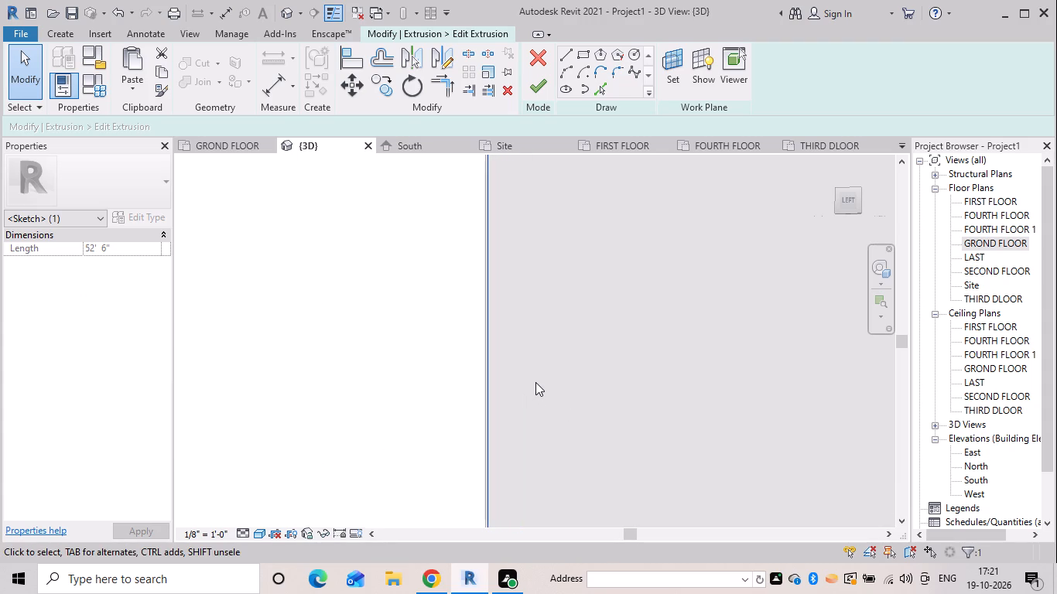
pyautogui.press('Left')
pyautogui.click(547, 94)
pyautogui.scroll(-20, 548, 329)
pyautogui.scroll(-12, 548, 329)
pyautogui.click(499, 328)
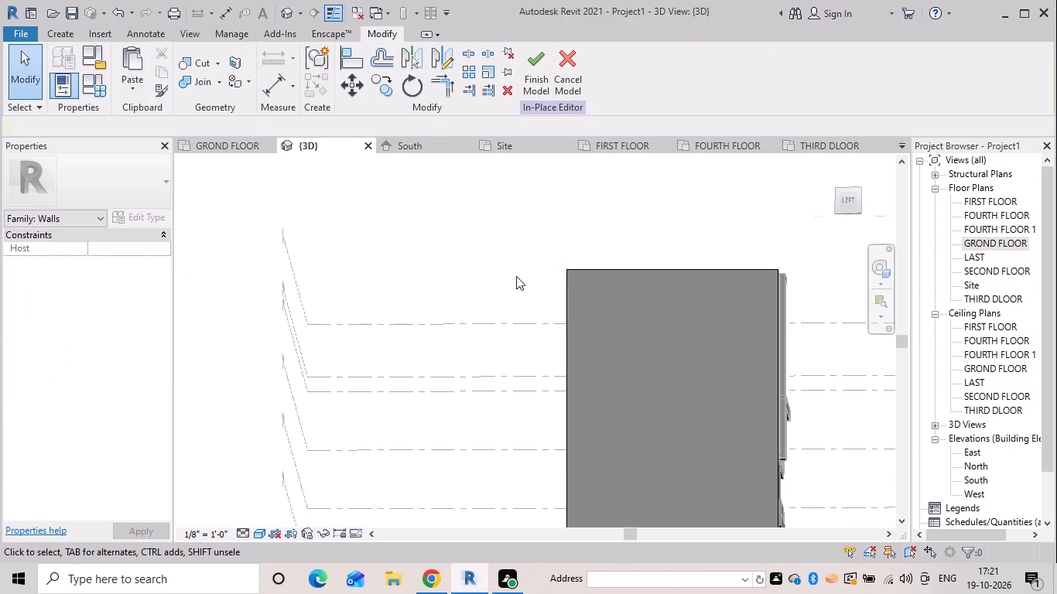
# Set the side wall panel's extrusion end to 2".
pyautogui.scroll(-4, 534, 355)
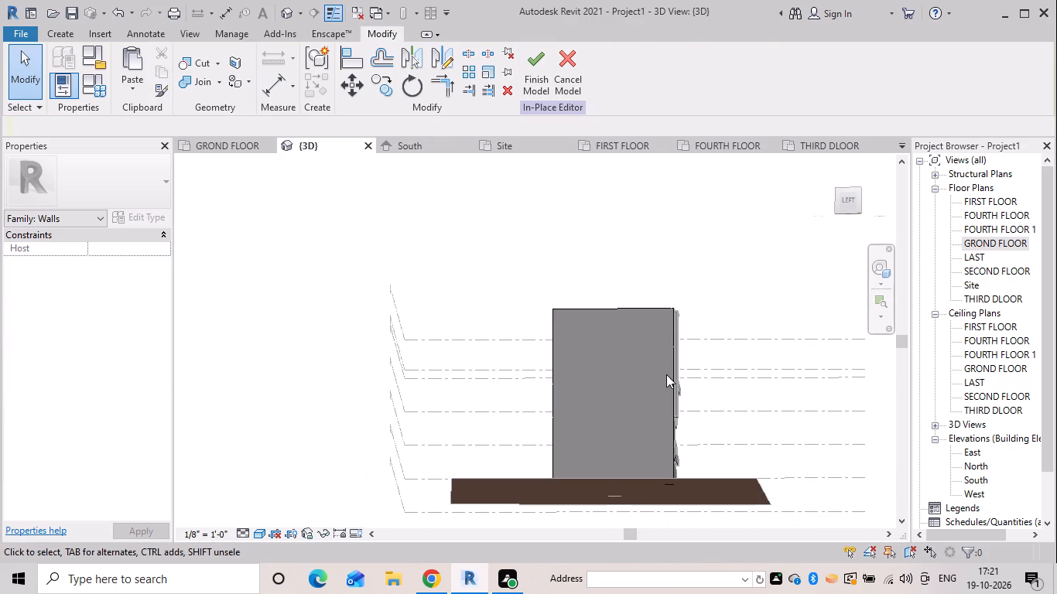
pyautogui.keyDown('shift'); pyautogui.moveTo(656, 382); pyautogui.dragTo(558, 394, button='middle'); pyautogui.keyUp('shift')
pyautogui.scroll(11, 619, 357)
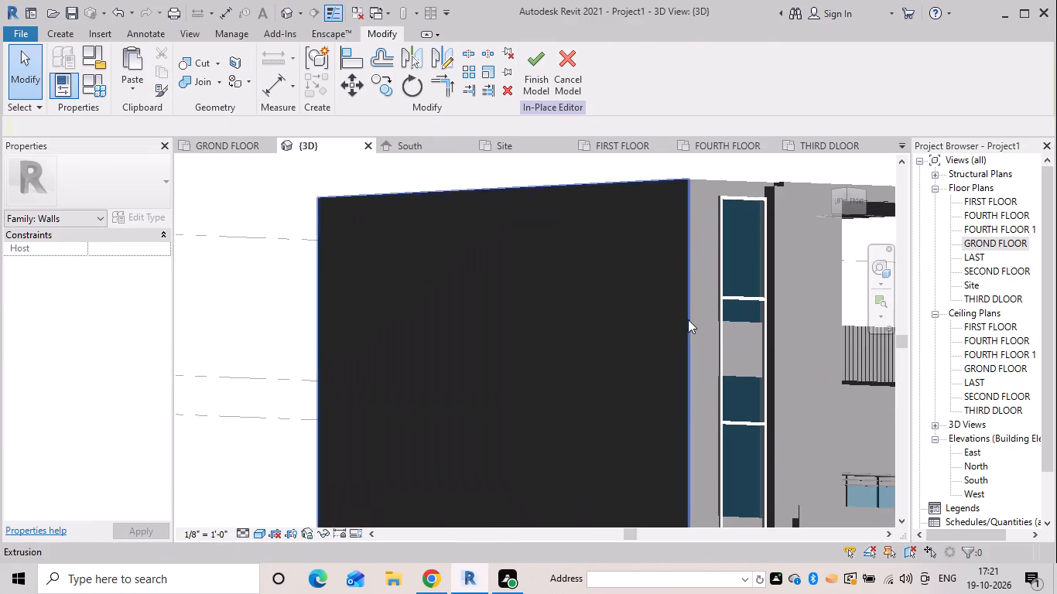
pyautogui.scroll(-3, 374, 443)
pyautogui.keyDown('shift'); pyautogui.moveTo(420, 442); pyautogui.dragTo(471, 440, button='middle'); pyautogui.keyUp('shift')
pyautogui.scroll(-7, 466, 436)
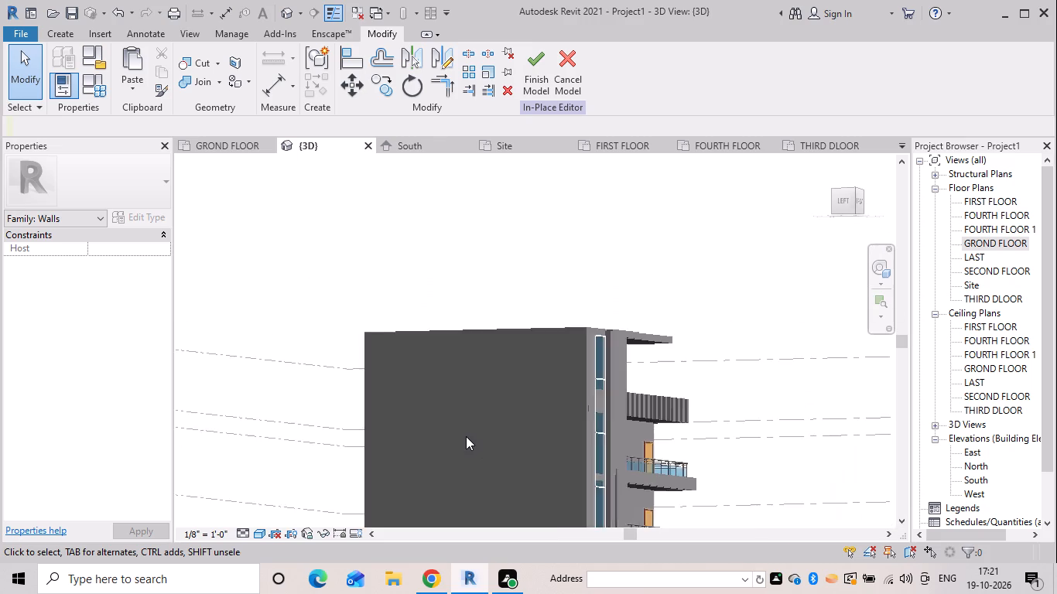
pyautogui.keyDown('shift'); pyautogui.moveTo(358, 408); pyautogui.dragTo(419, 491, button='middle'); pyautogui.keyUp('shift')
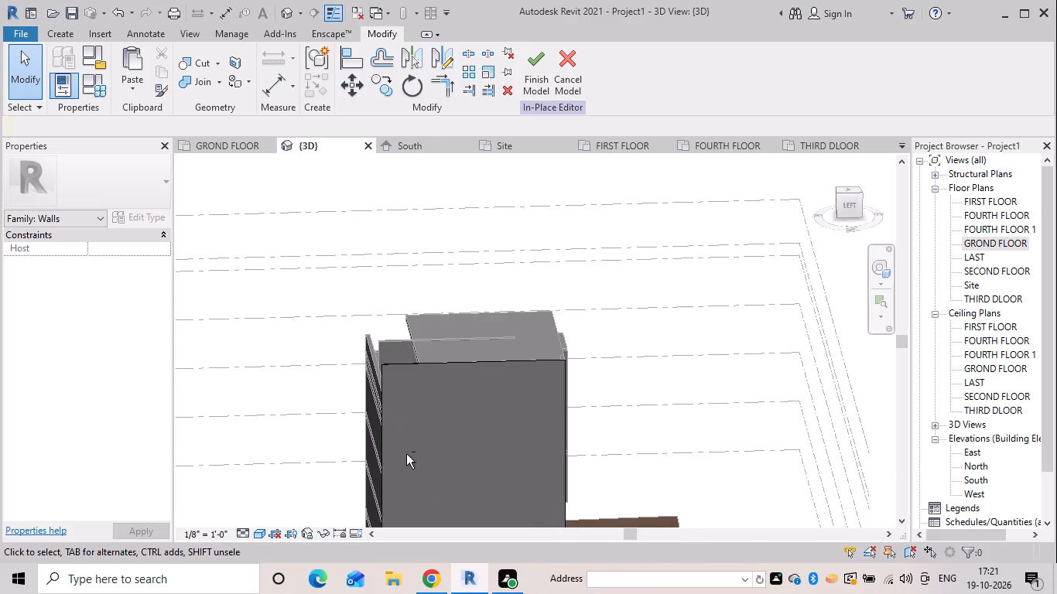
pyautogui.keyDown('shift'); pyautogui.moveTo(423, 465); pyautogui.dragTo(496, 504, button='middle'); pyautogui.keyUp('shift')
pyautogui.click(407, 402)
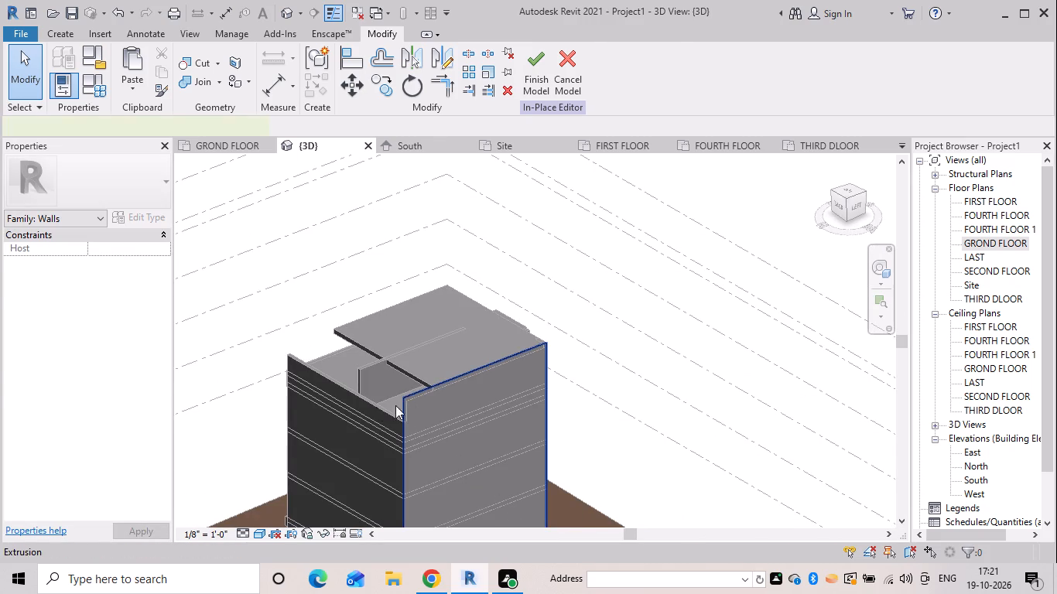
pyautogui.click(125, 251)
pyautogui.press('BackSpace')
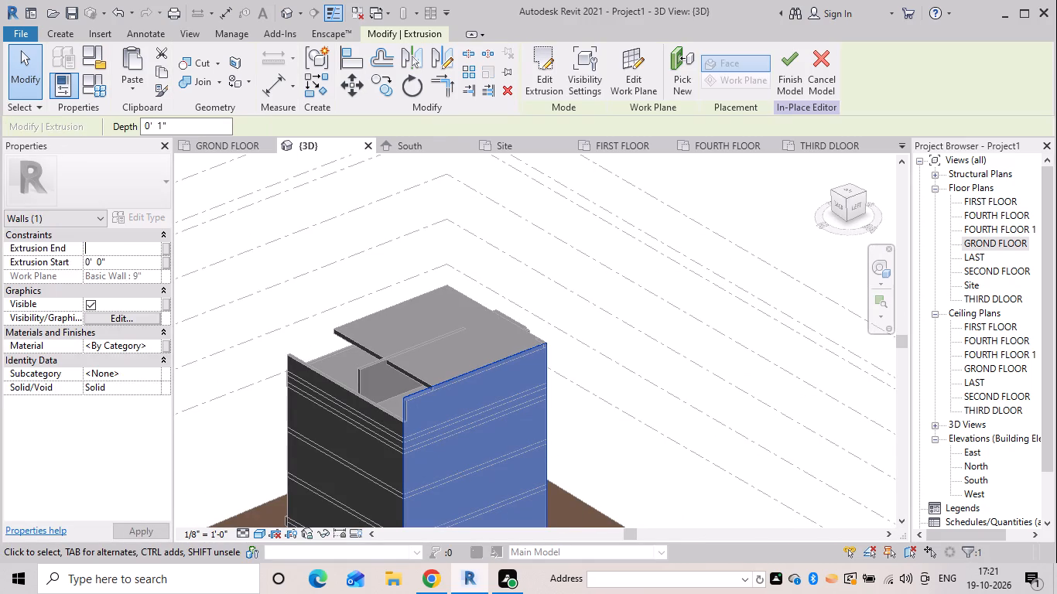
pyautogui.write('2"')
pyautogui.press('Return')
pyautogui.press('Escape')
# Set the side wall panel's extrusion end to 3".
pyautogui.scroll(-3, 426, 372)
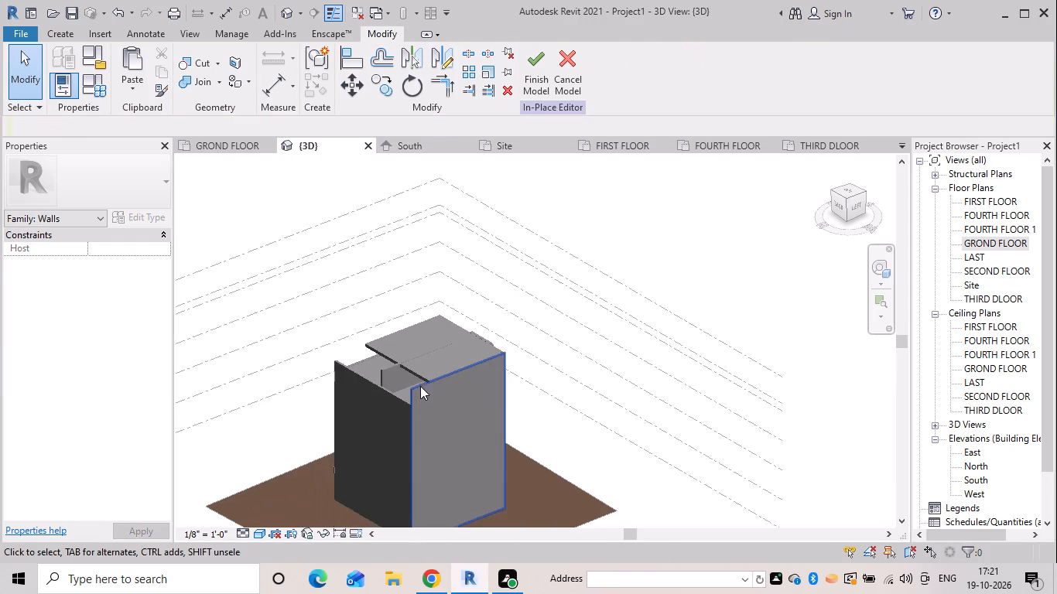
pyautogui.keyDown('shift'); pyautogui.moveTo(467, 357); pyautogui.dragTo(584, 287, button='middle'); pyautogui.keyUp('shift')
pyautogui.keyDown('shift'); pyautogui.moveTo(510, 399); pyautogui.dragTo(375, 379, button='middle'); pyautogui.keyUp('shift')
pyautogui.keyDown('shift'); pyautogui.moveTo(450, 332); pyautogui.dragTo(474, 351, button='middle'); pyautogui.keyUp('shift')
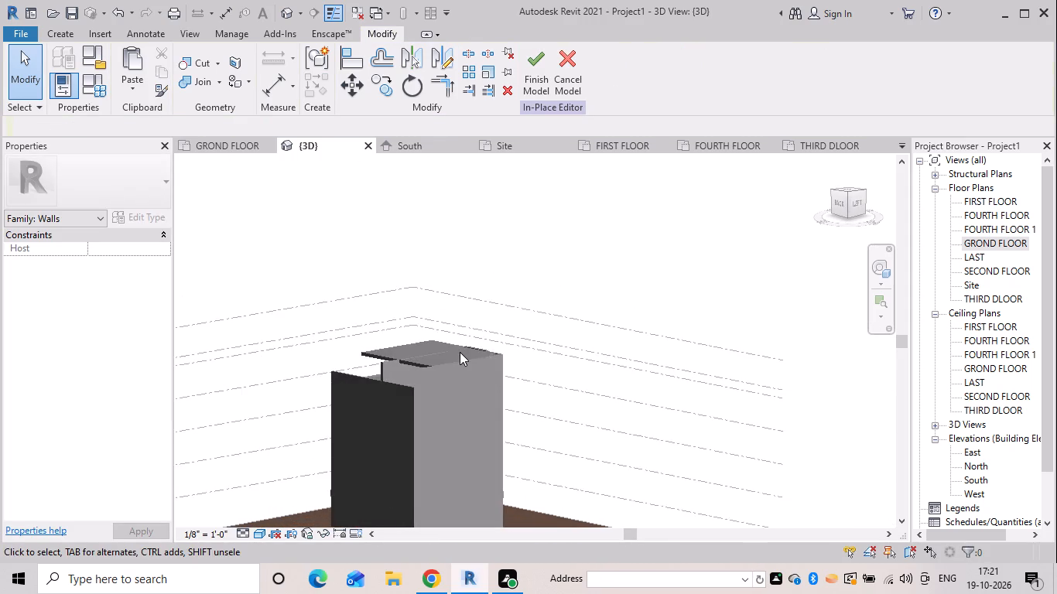
pyautogui.keyDown('shift'); pyautogui.moveTo(429, 343); pyautogui.dragTo(454, 349, button='middle'); pyautogui.keyUp('shift')
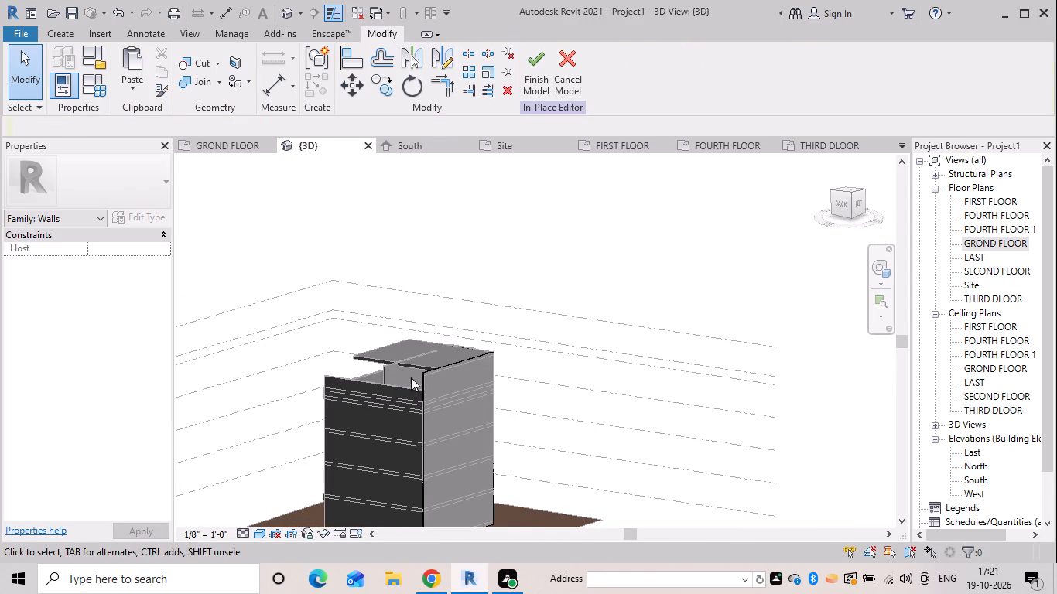
pyautogui.click(419, 379)
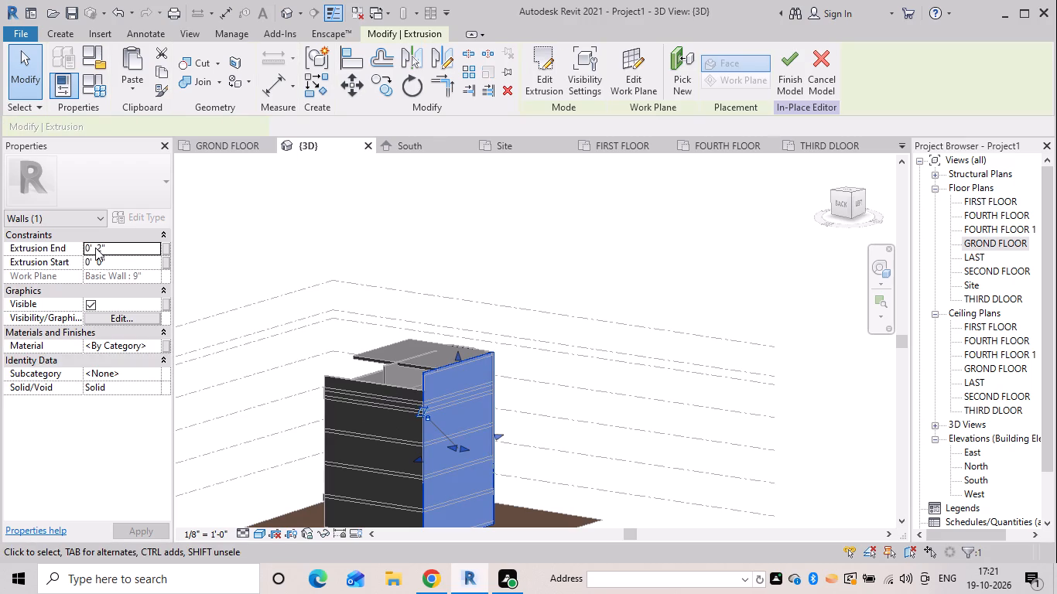
pyautogui.click(124, 251)
pyautogui.press('BackSpace')
pyautogui.write('3"')
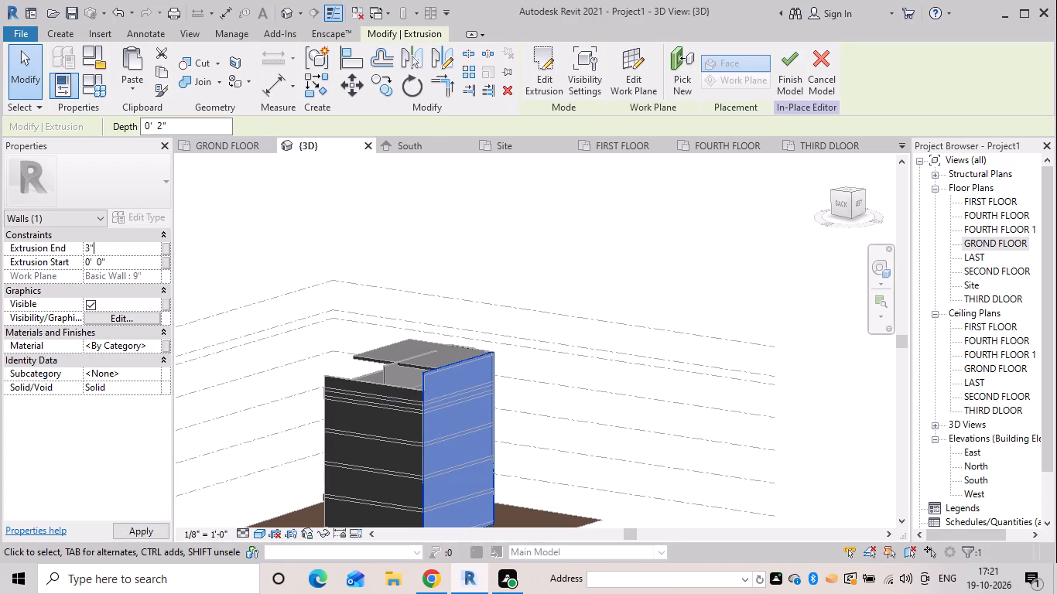
pyautogui.press('Return')
pyautogui.click(481, 230)
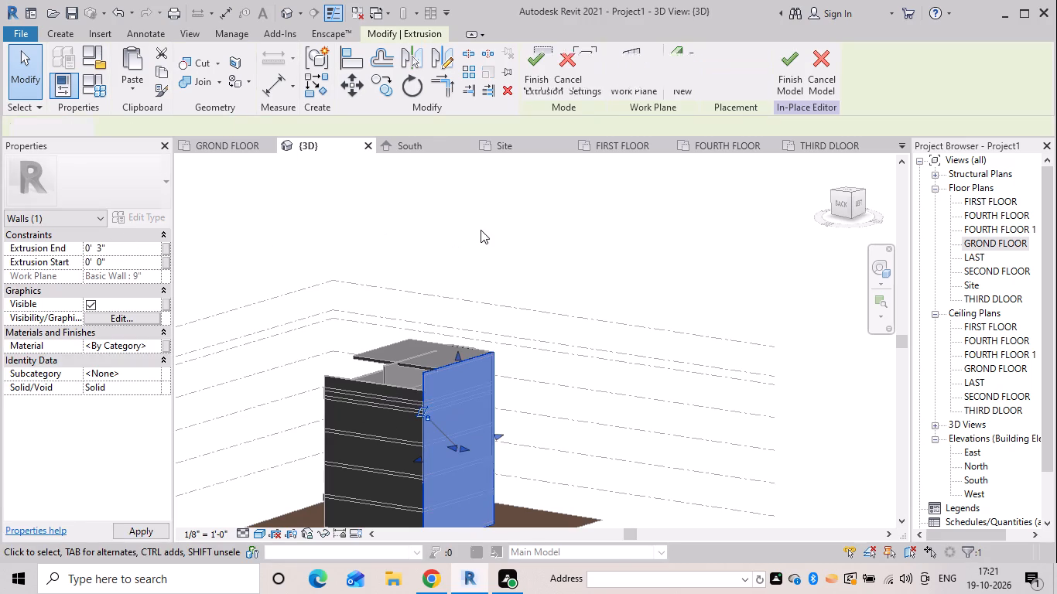
# Examine the thickened side panel and how it meets the roof and rear wall from several angles.
pyautogui.keyDown('shift'); pyautogui.moveTo(339, 279); pyautogui.dragTo(400, 313, button='middle'); pyautogui.keyUp('shift')
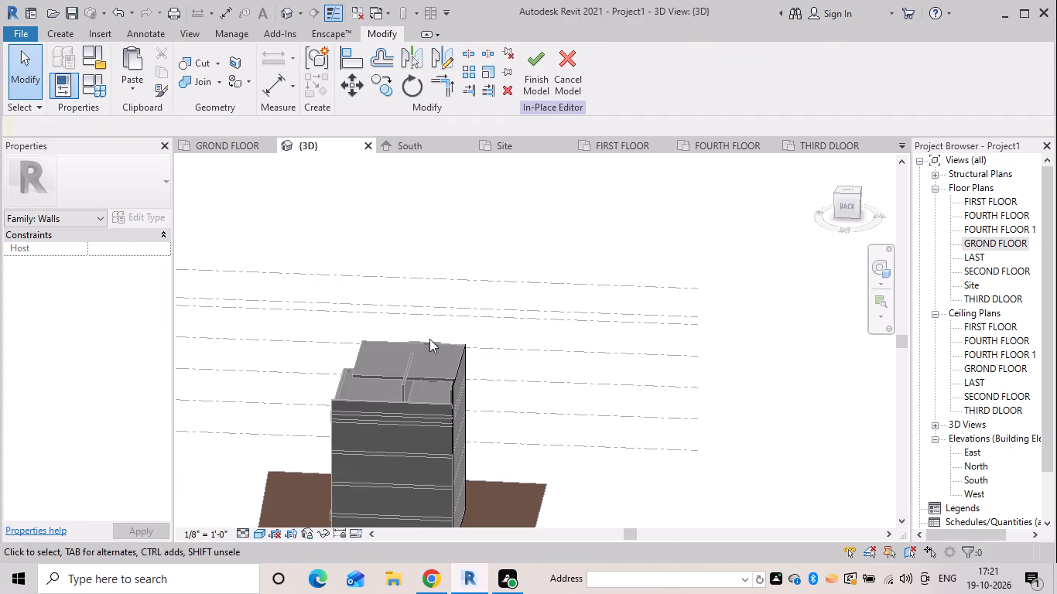
pyautogui.keyDown('shift'); pyautogui.moveTo(469, 321); pyautogui.dragTo(460, 278, button='middle'); pyautogui.keyUp('shift')
pyautogui.scroll(3, 457, 364)
pyautogui.keyDown('shift'); pyautogui.moveTo(460, 360); pyautogui.dragTo(429, 340, button='middle'); pyautogui.keyUp('shift')
pyautogui.scroll(-2, 487, 337)
pyautogui.keyDown('shift'); pyautogui.moveTo(484, 338); pyautogui.dragTo(352, 333, button='middle'); pyautogui.keyUp('shift')
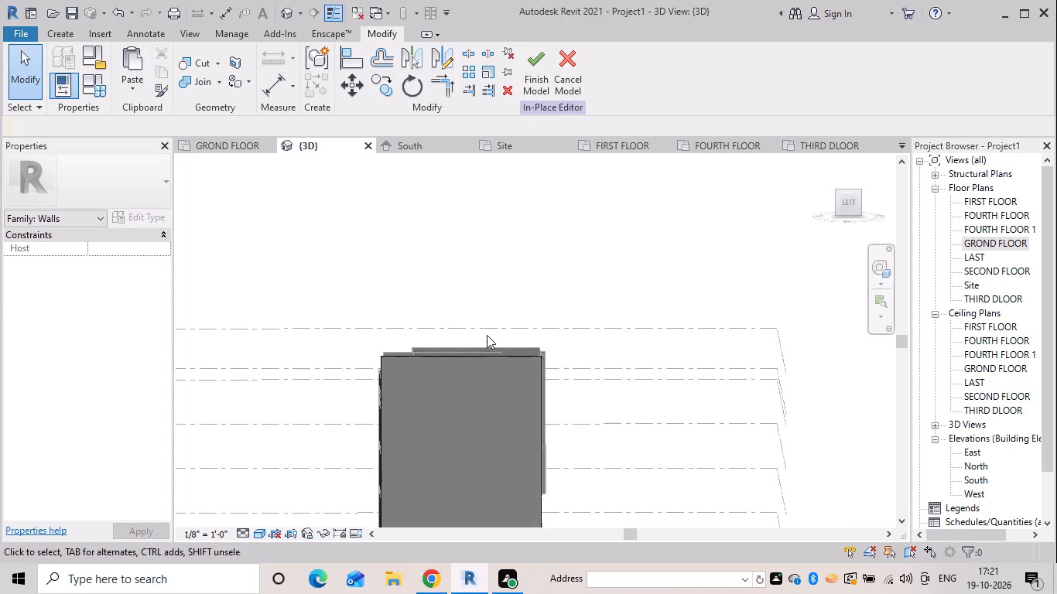
pyautogui.keyDown('shift'); pyautogui.moveTo(486, 335); pyautogui.dragTo(368, 339, button='middle'); pyautogui.keyUp('shift')
pyautogui.keyDown('shift'); pyautogui.moveTo(363, 338); pyautogui.dragTo(658, 349, button='middle'); pyautogui.keyUp('shift')
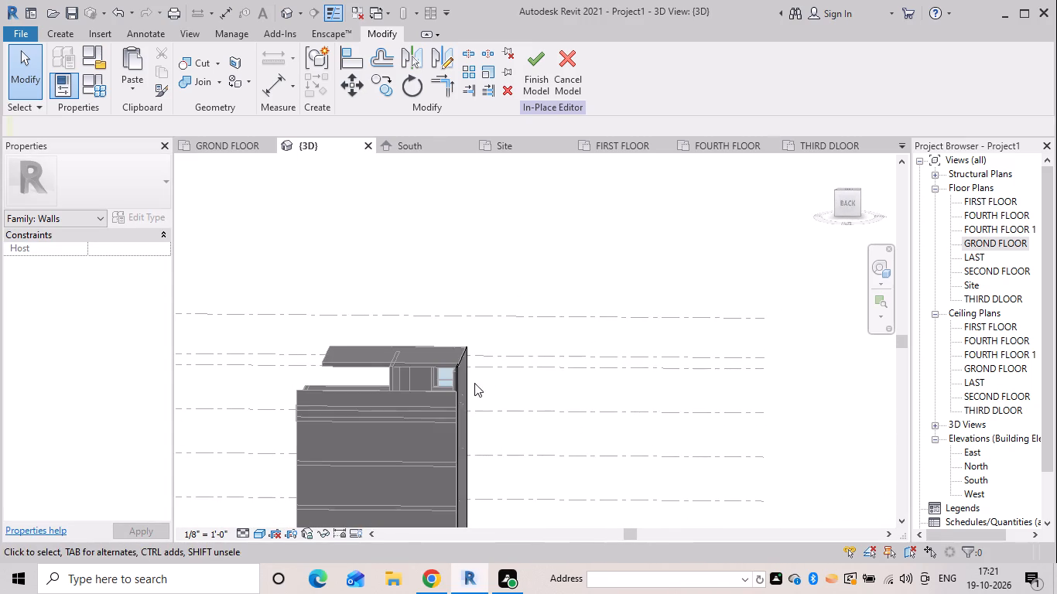
pyautogui.moveTo(474, 383); pyautogui.dragTo(591, 339, button='middle')
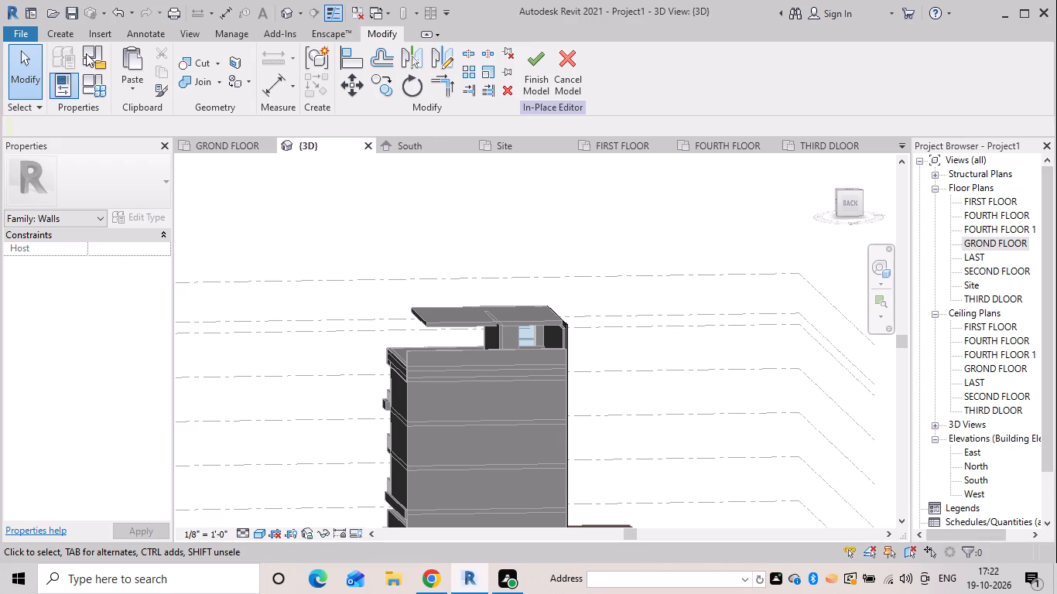
# Start another solid extrusion in the in-place model and pick the building's plain back wall face as its work plane.
pyautogui.click(73, 33)
pyautogui.click(139, 77)
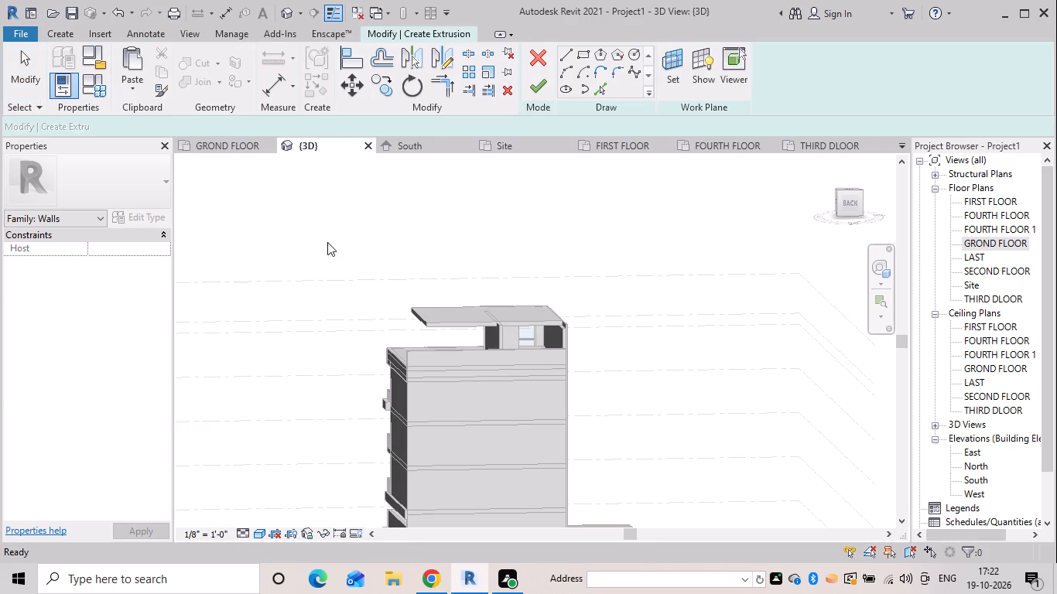
pyautogui.click(674, 78)
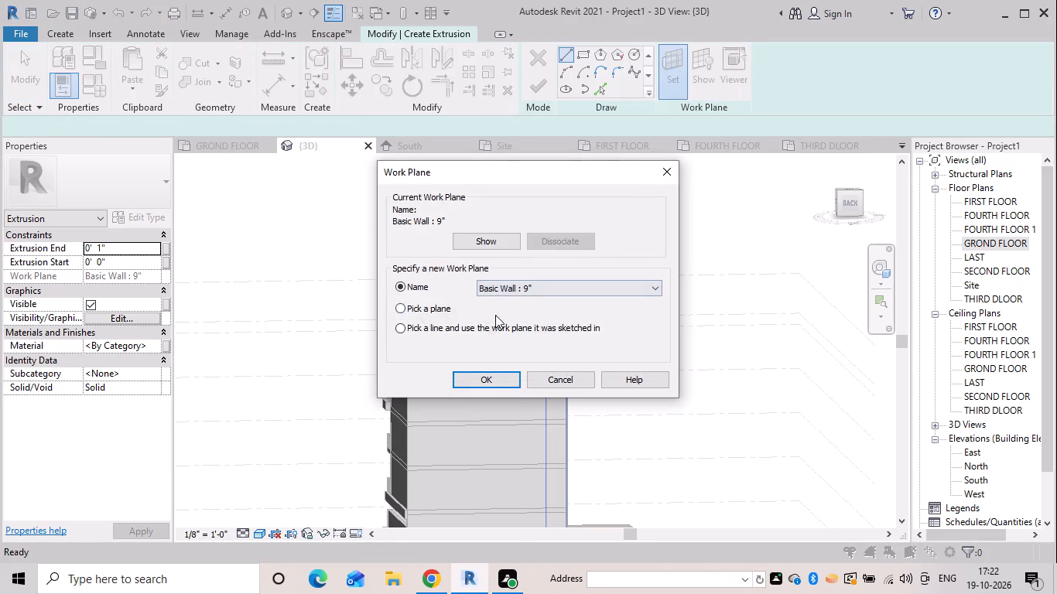
pyautogui.click(436, 306)
pyautogui.click(460, 377)
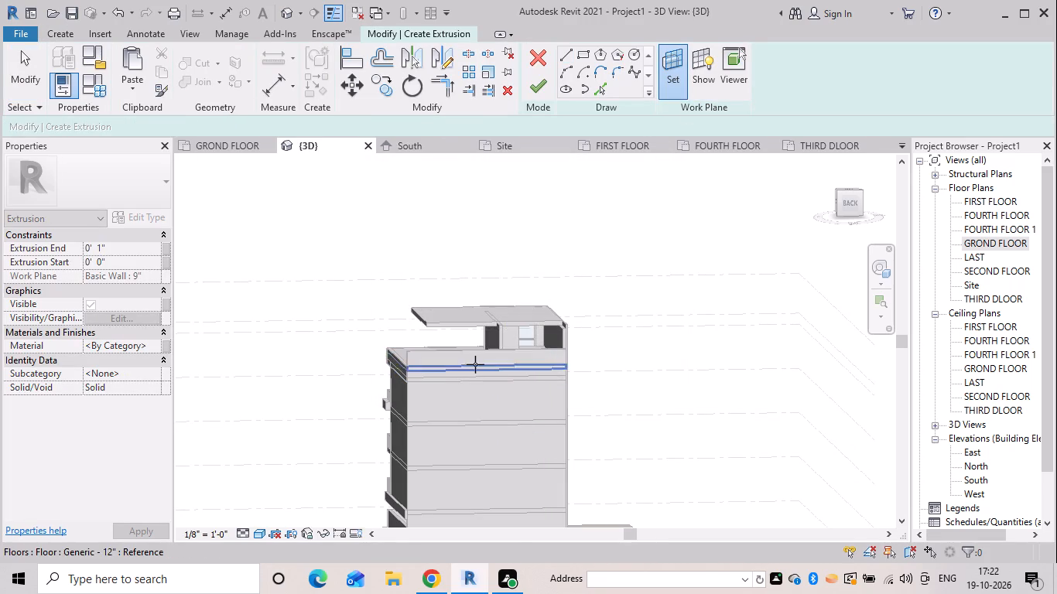
pyautogui.scroll(-1, 478, 381)
pyautogui.moveTo(478, 381); pyautogui.dragTo(446, 264, button='middle')
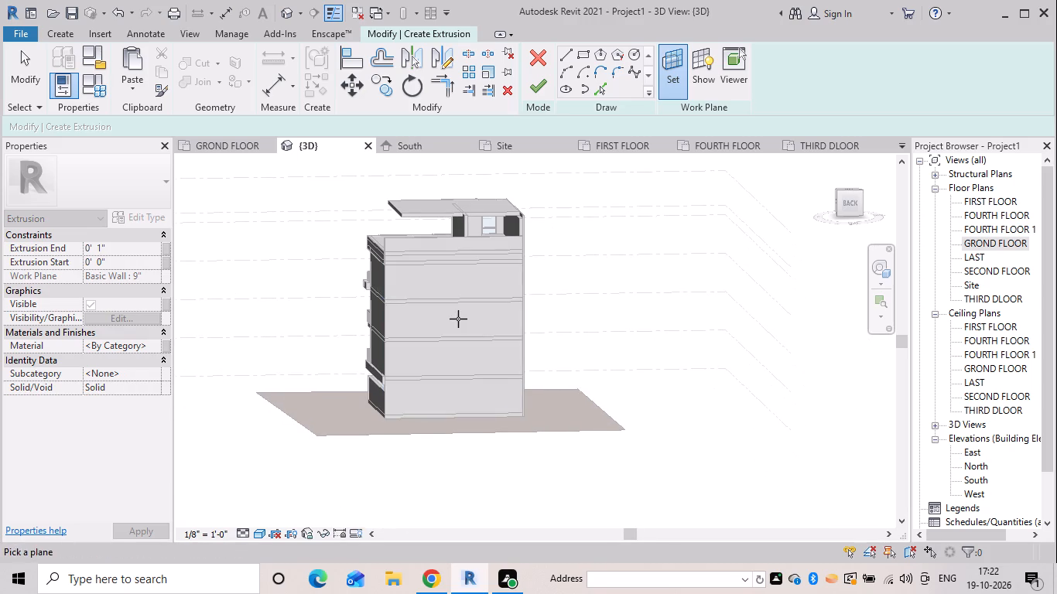
pyautogui.click(475, 262)
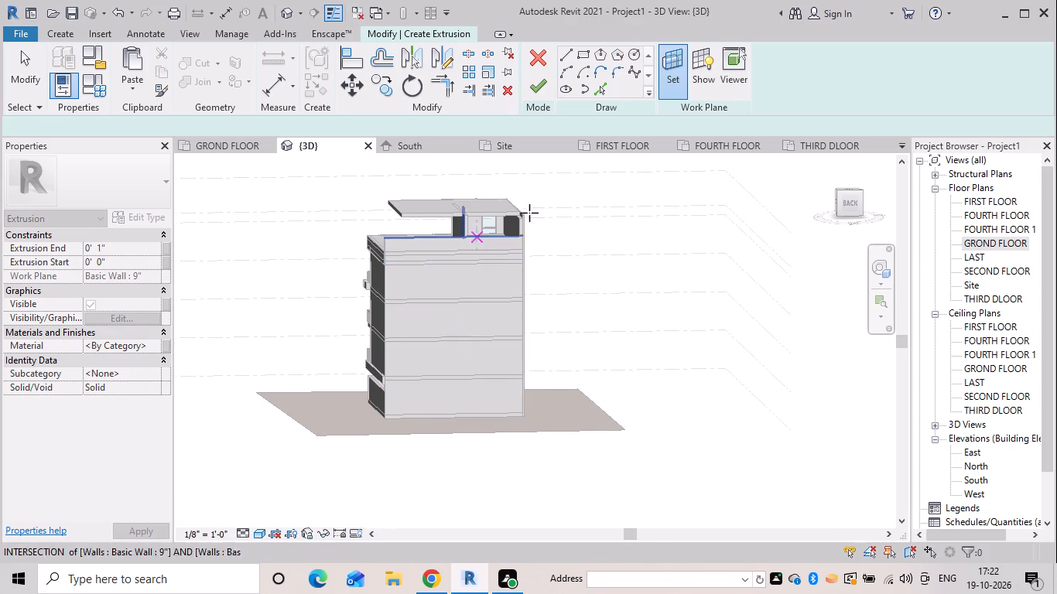
# Sketch a rectangle about 47' high over the whole back wall, from its ground corner to the opposite parapet corner, and finish the extrusion.
pyautogui.doubleClick(578, 51)
pyautogui.scroll(5, 525, 377)
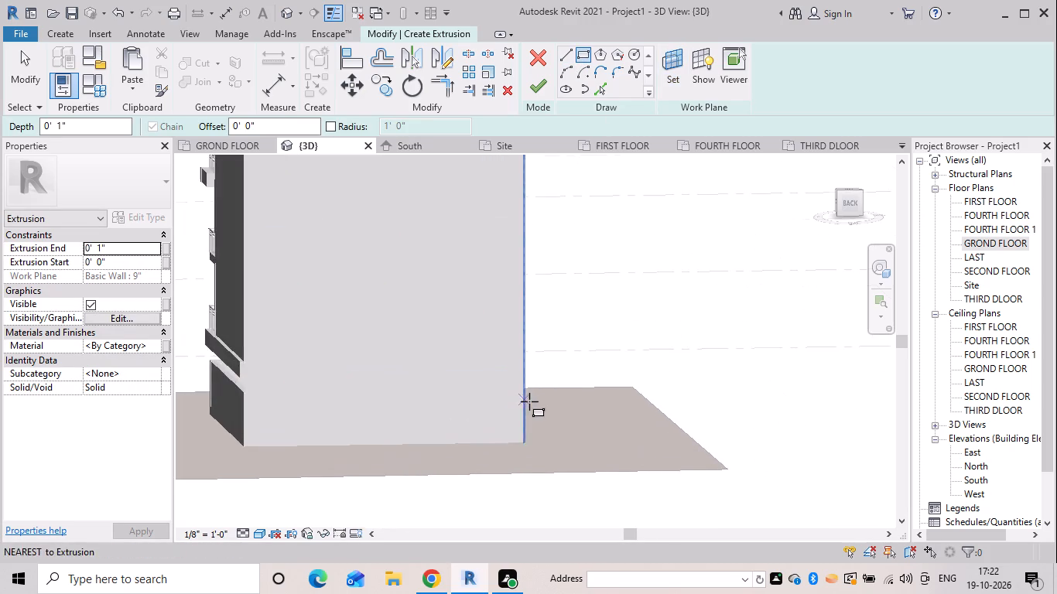
pyautogui.scroll(4, 546, 440)
pyautogui.click(508, 445)
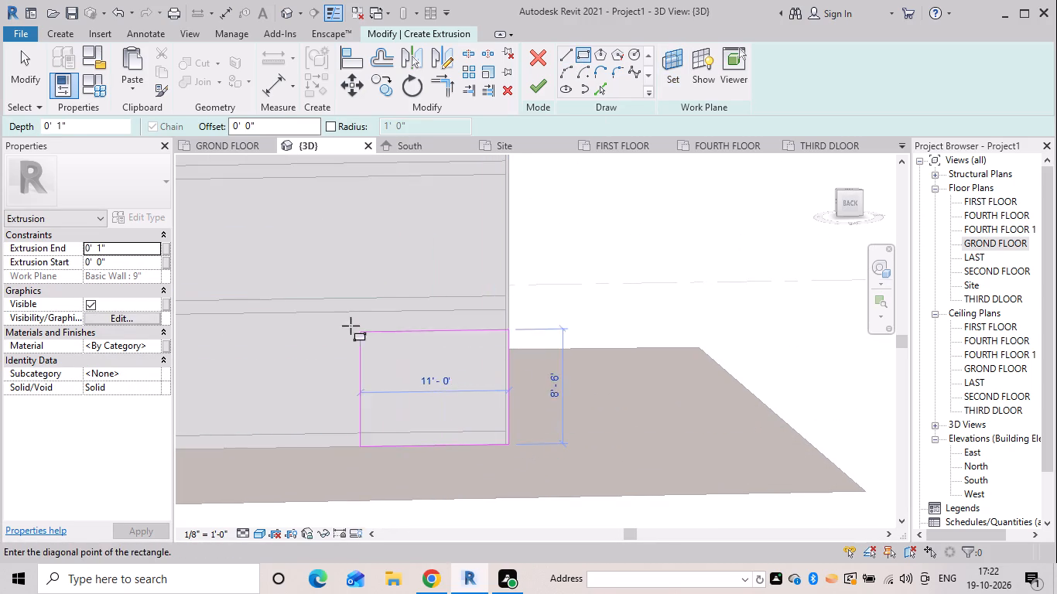
pyautogui.scroll(-6, 295, 233)
pyautogui.moveTo(321, 282); pyautogui.dragTo(447, 436, button='middle')
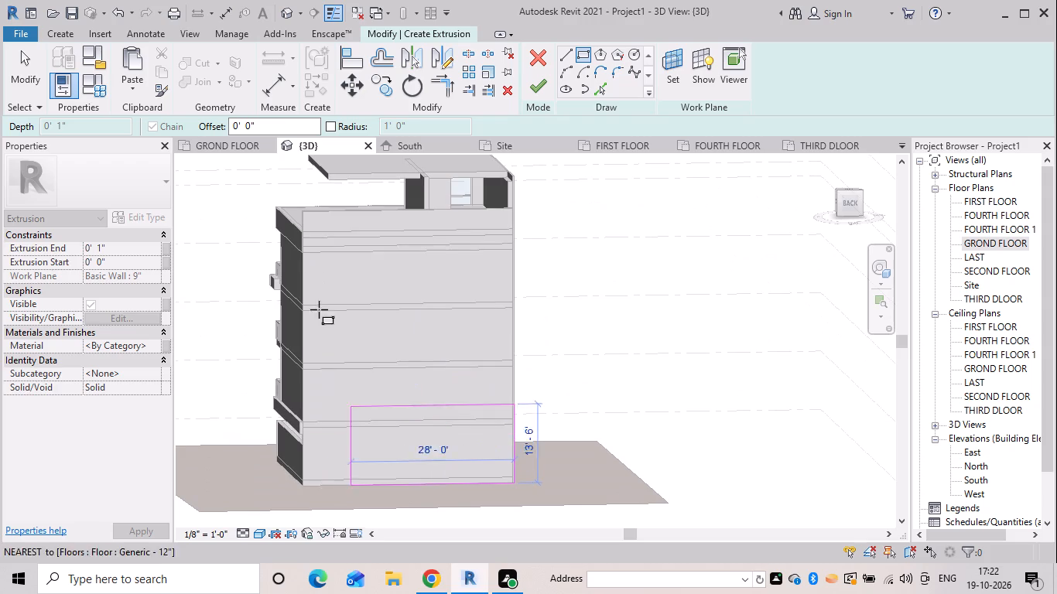
pyautogui.scroll(4, 291, 230)
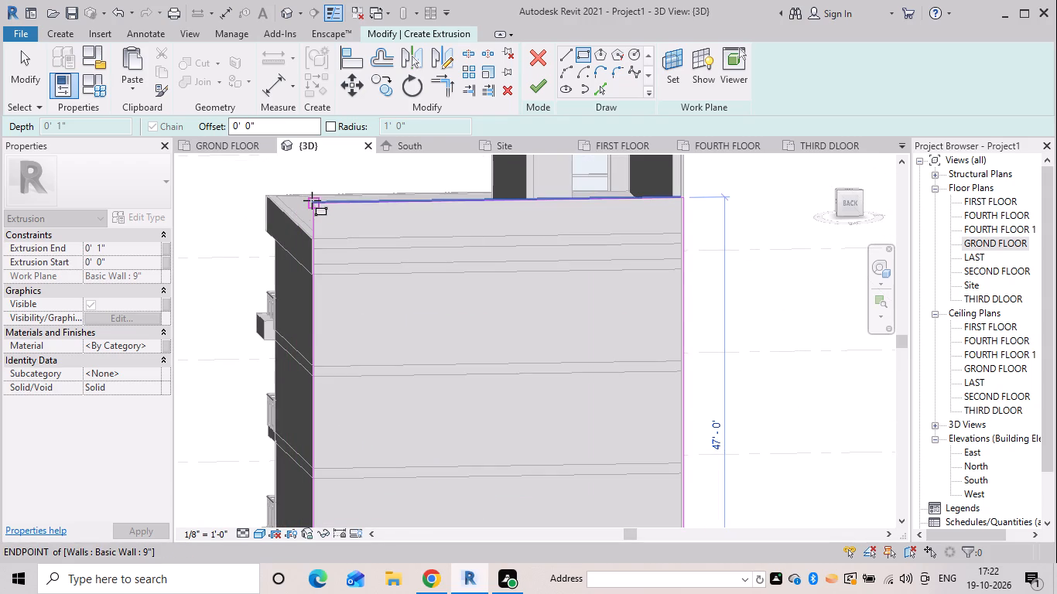
pyautogui.click(312, 200)
pyautogui.scroll(12, 314, 193)
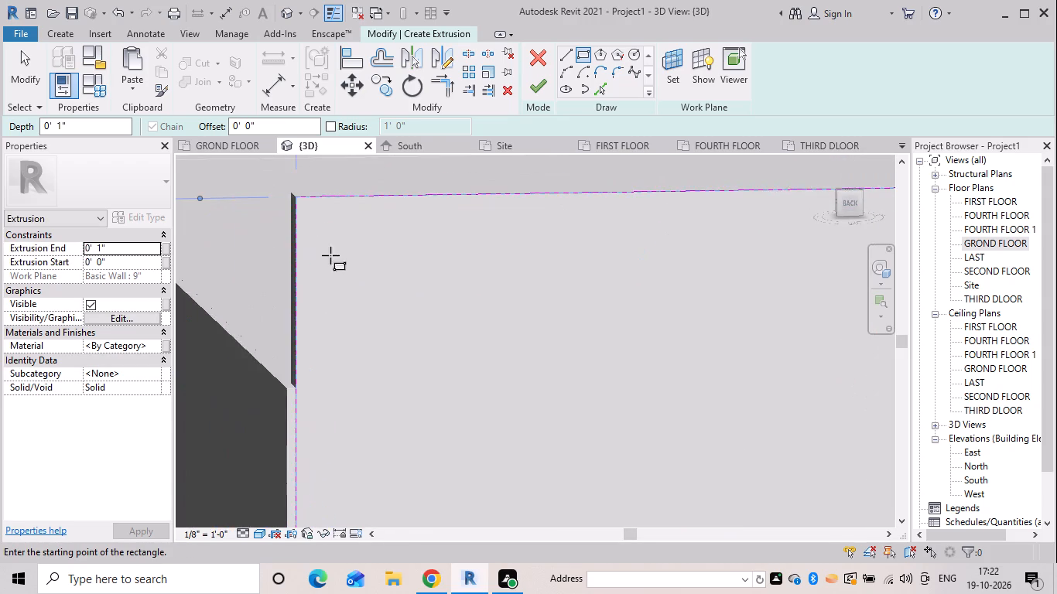
pyautogui.scroll(4, 330, 261)
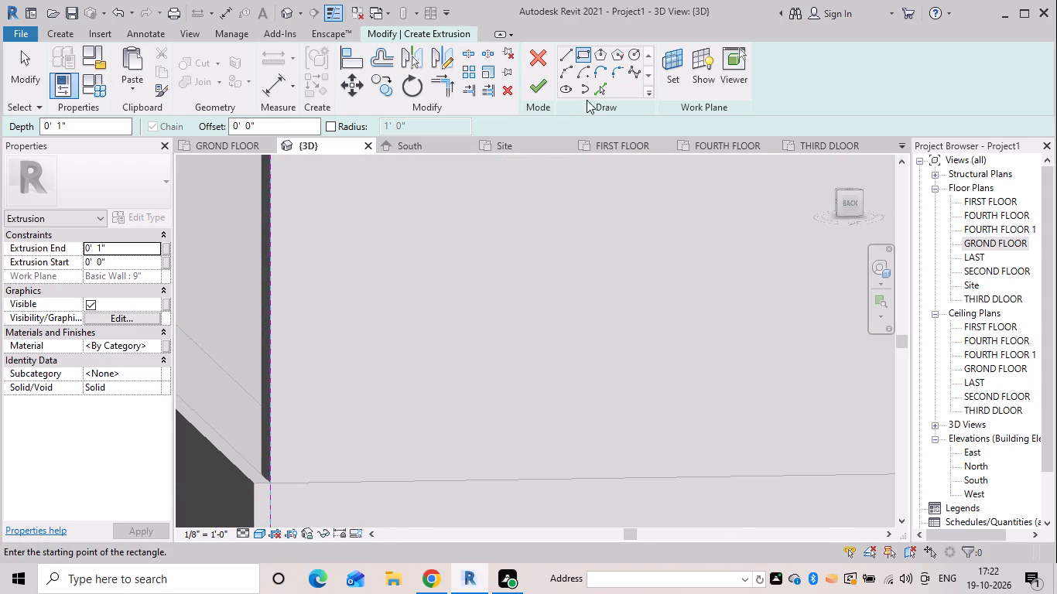
pyautogui.click(540, 87)
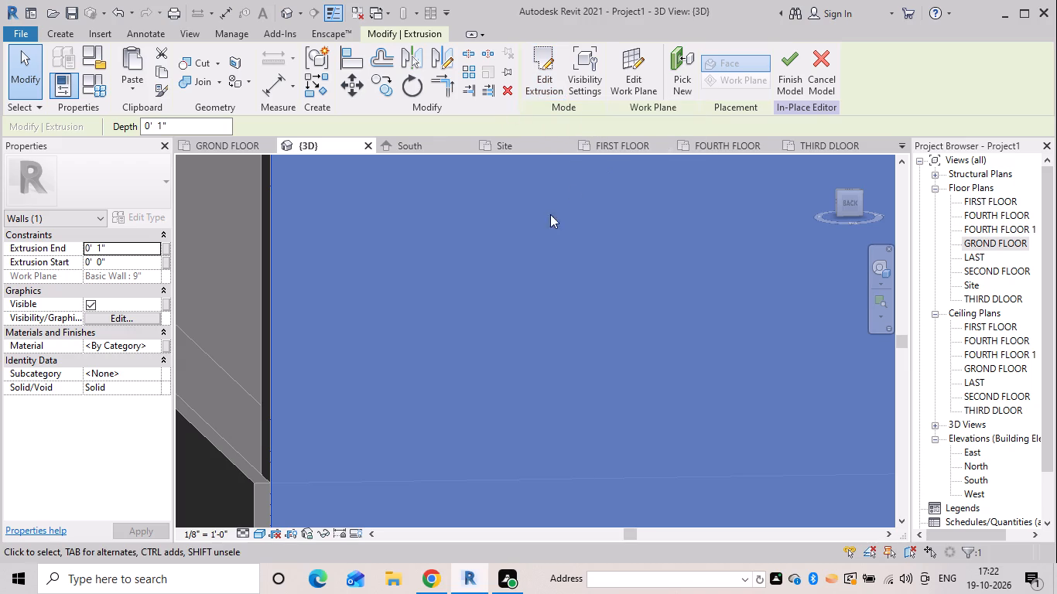
# Deselect the new back wall panel and finish the in-place model.
pyautogui.scroll(-11, 530, 262)
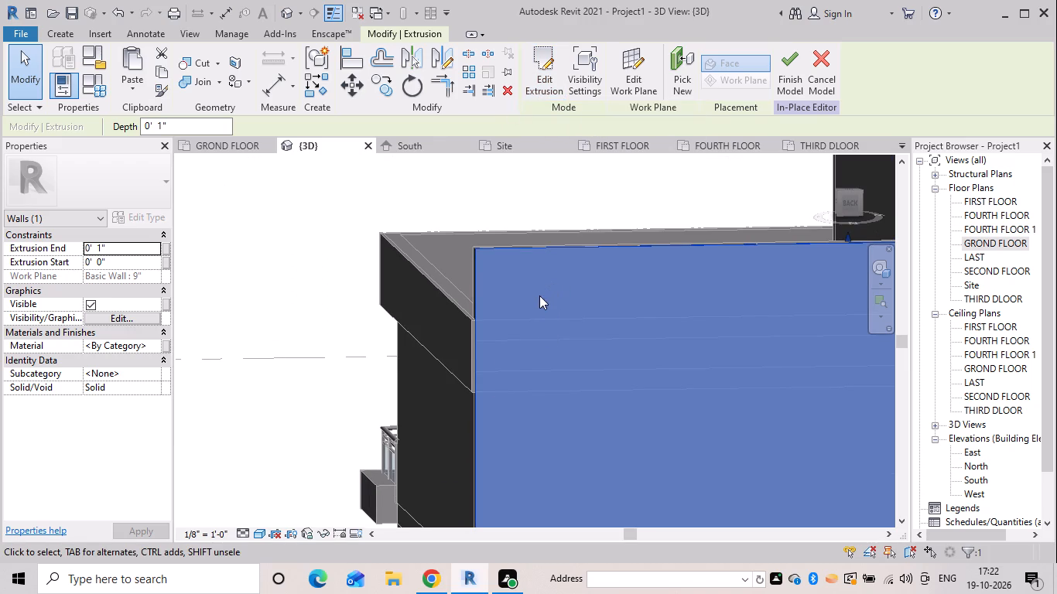
pyautogui.scroll(-4, 559, 340)
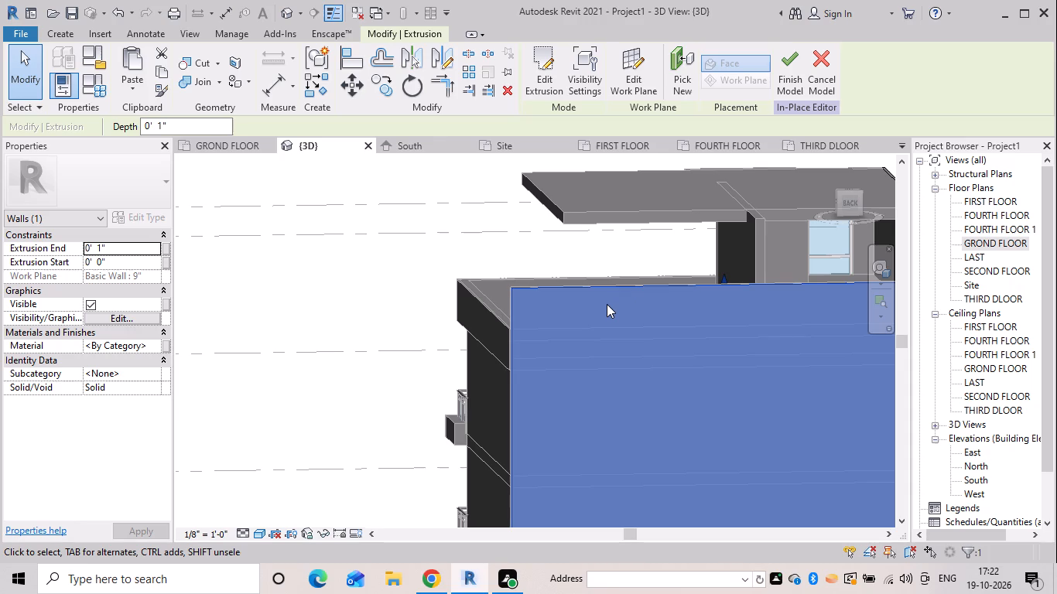
pyautogui.scroll(-4, 529, 363)
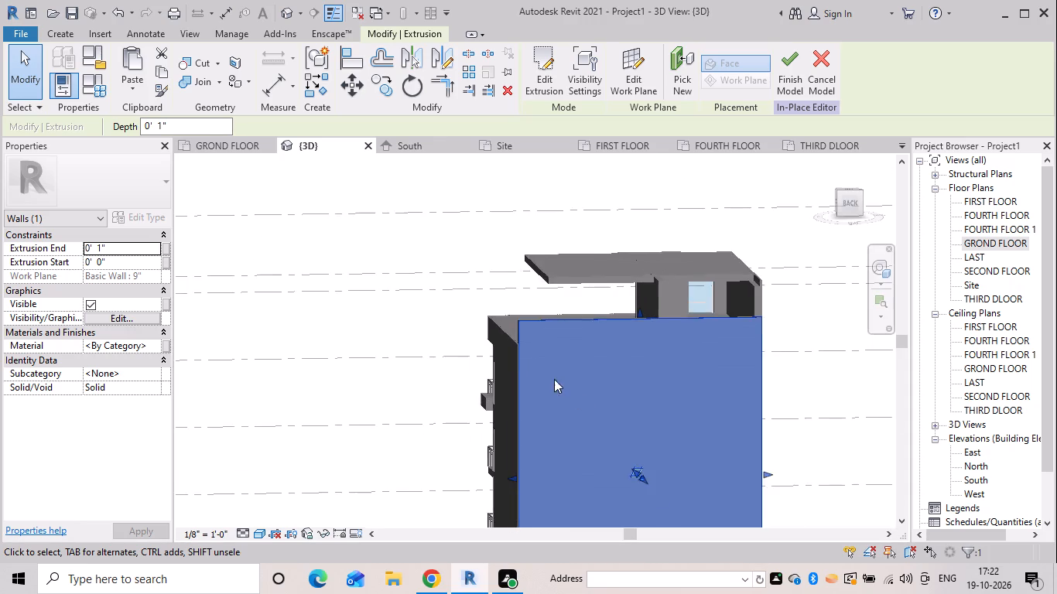
pyautogui.scroll(-1, 585, 413)
pyautogui.press('Escape')
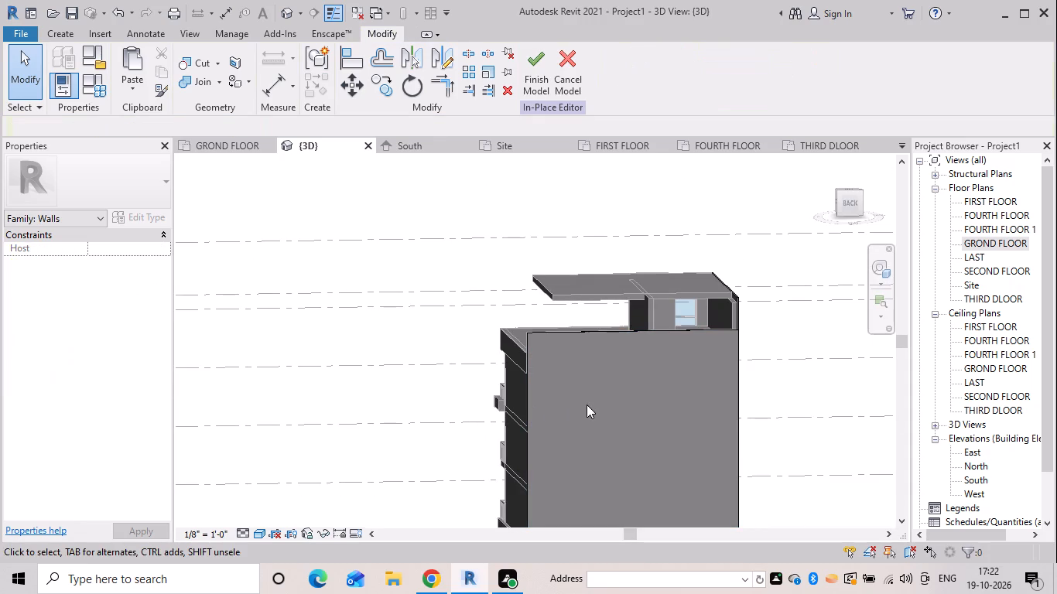
pyautogui.keyDown('shift'); pyautogui.moveTo(587, 401); pyautogui.dragTo(567, 367, button='middle'); pyautogui.keyUp('shift')
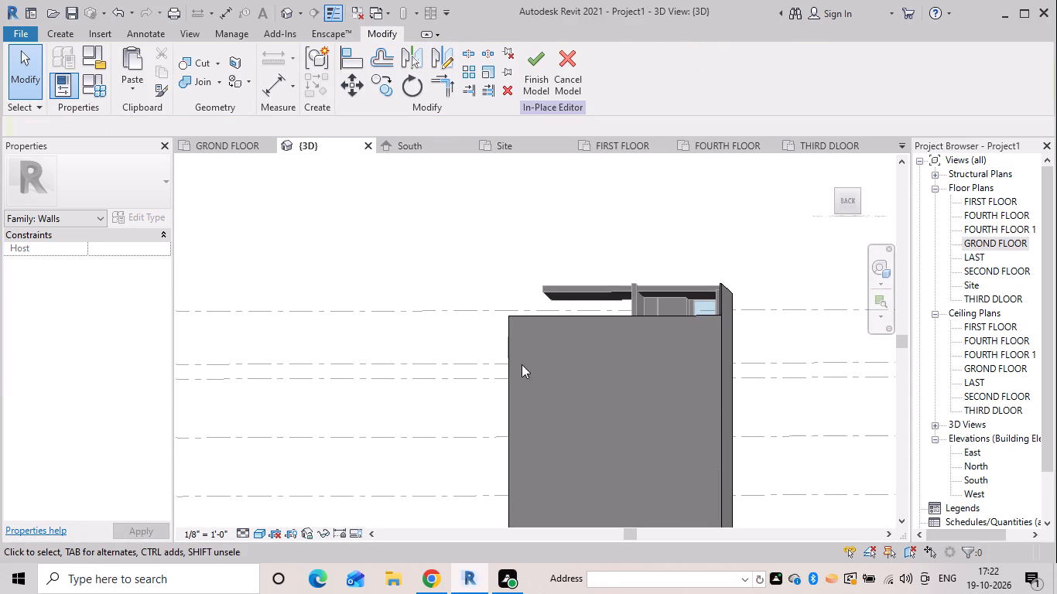
pyautogui.scroll(15, 514, 357)
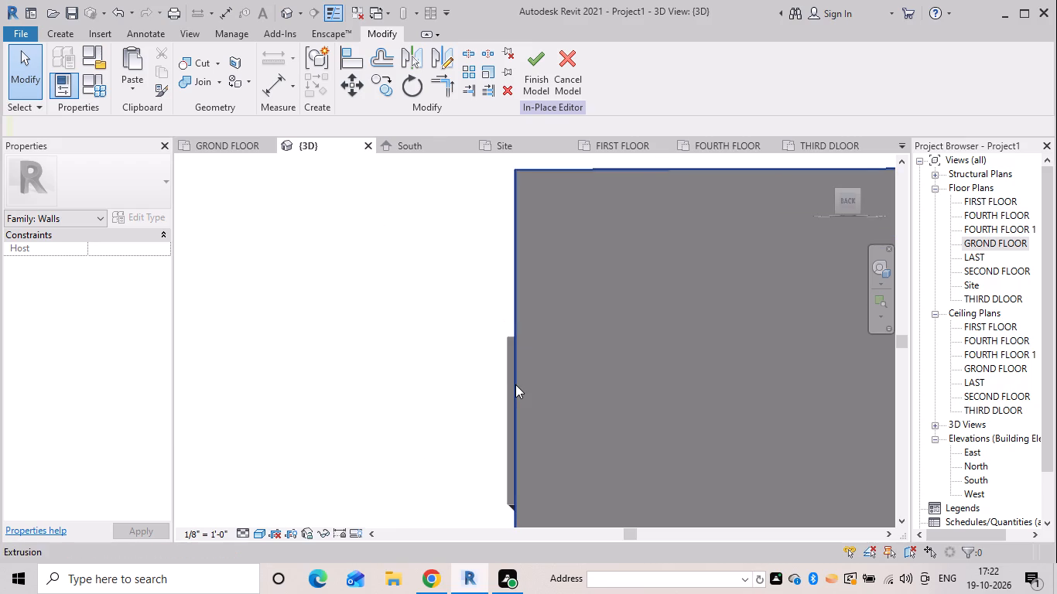
pyautogui.click(503, 387)
pyautogui.click(539, 86)
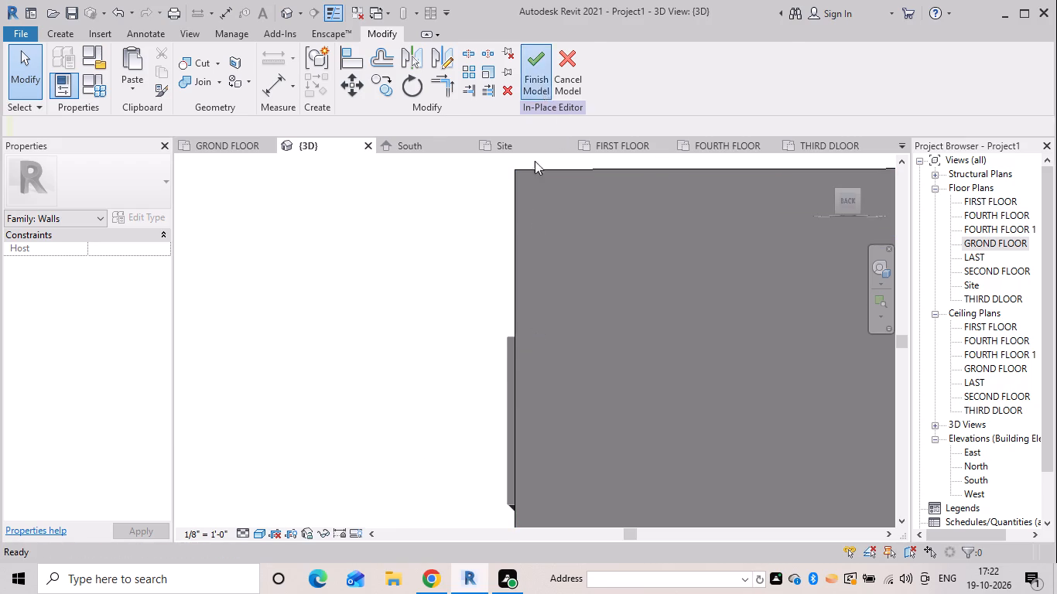
# Select the existing in-place wall band that projects past the back panel's vertical edge near the roof.
pyautogui.click(505, 357)
pyautogui.scroll(-5, 544, 349)
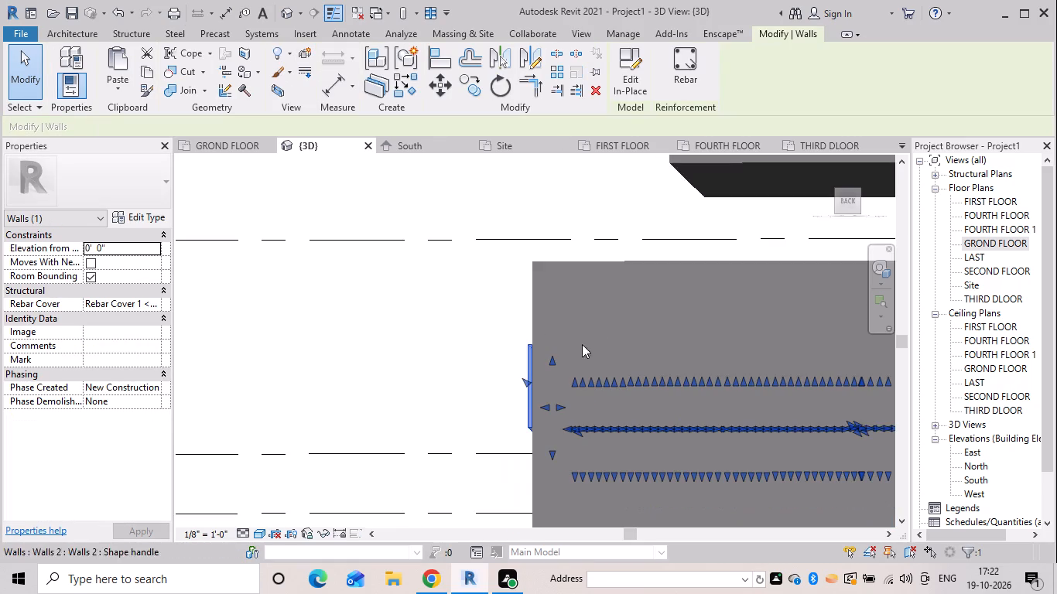
pyautogui.keyDown('shift'); pyautogui.moveTo(614, 326); pyautogui.dragTo(617, 360, button='middle'); pyautogui.keyUp('shift')
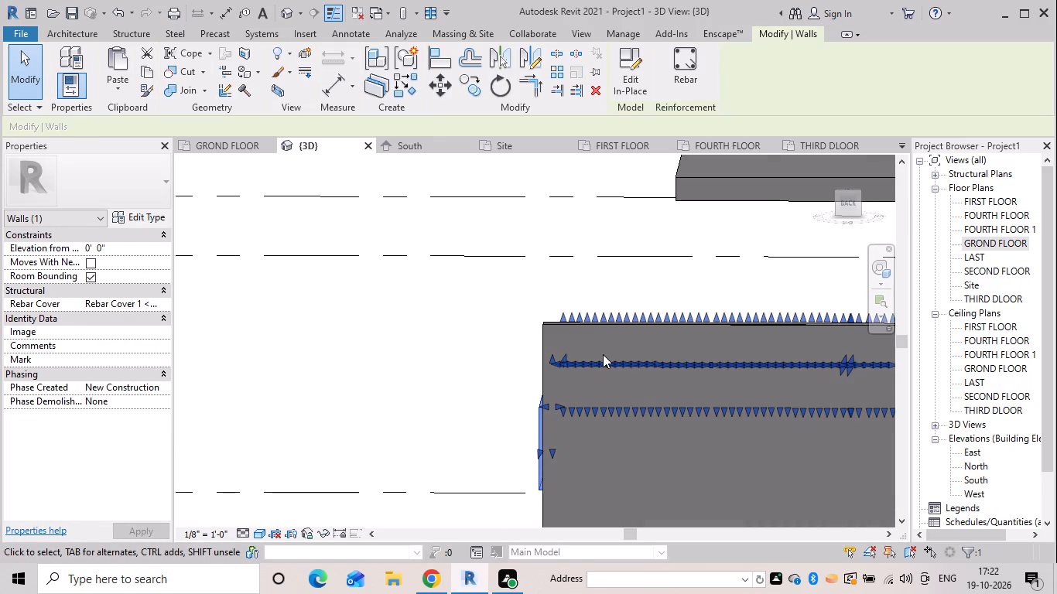
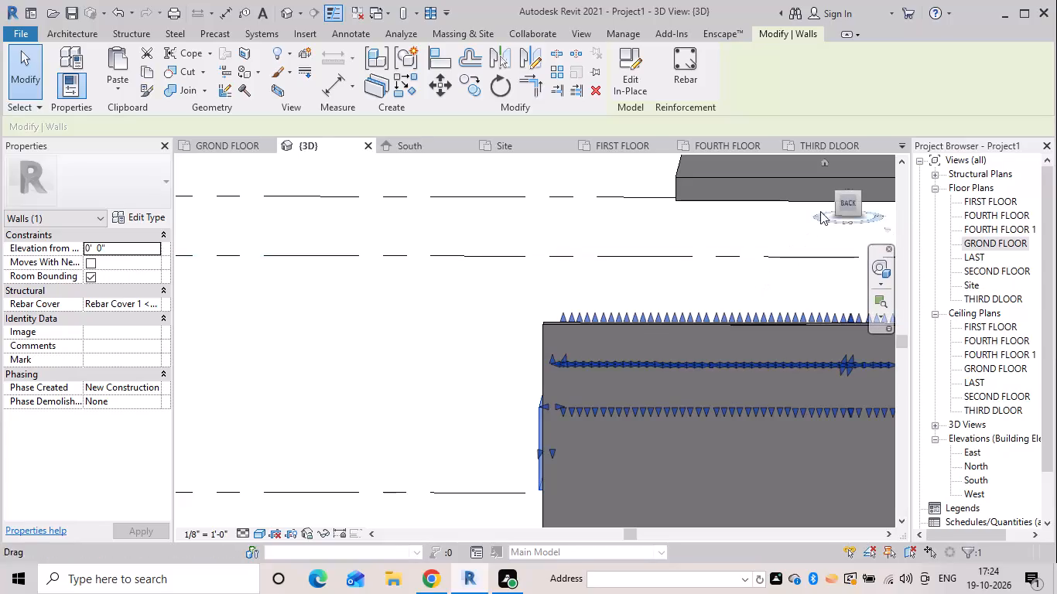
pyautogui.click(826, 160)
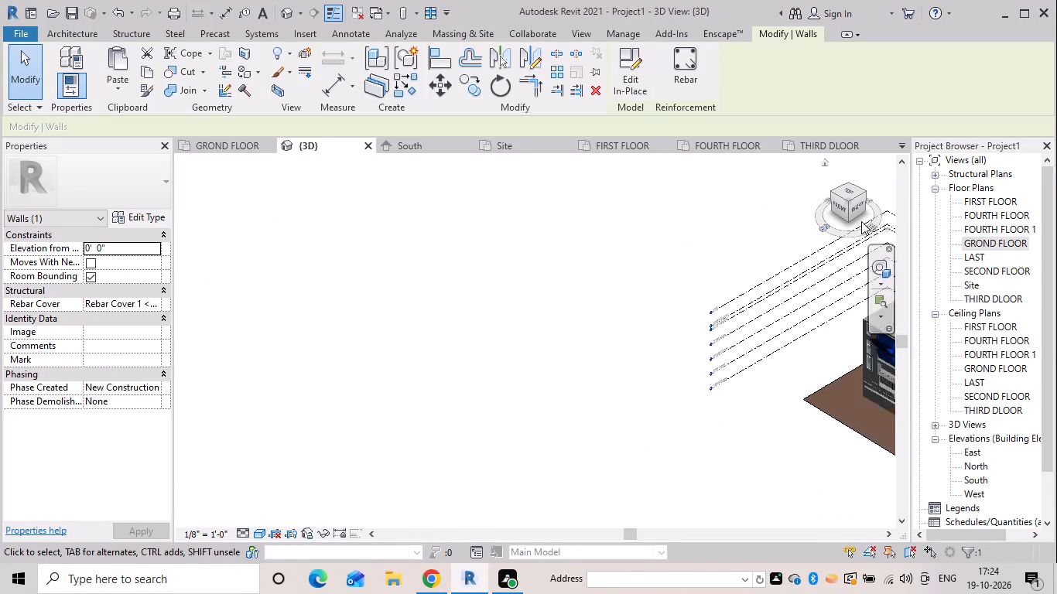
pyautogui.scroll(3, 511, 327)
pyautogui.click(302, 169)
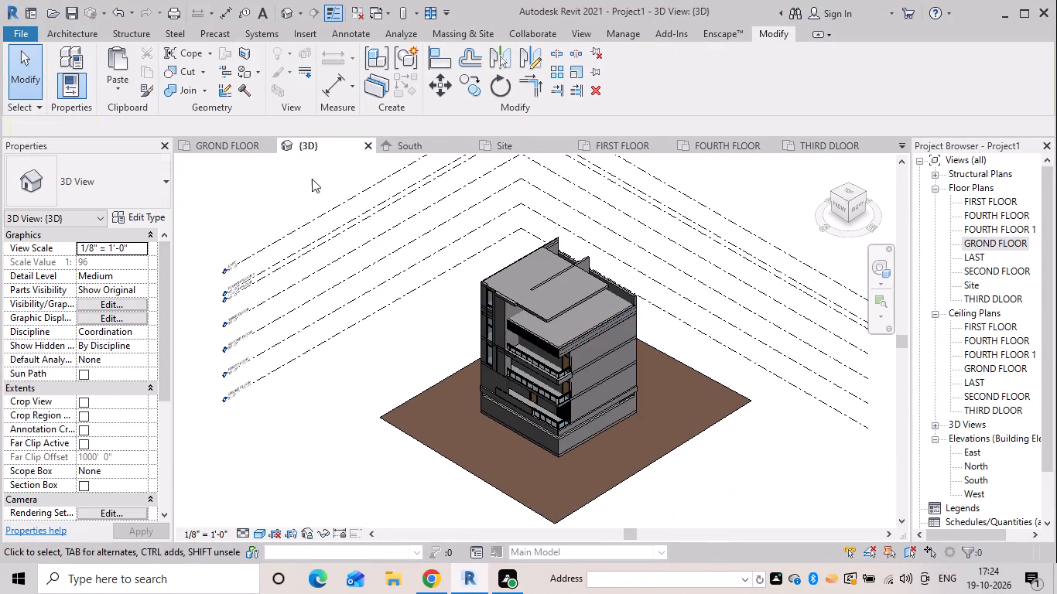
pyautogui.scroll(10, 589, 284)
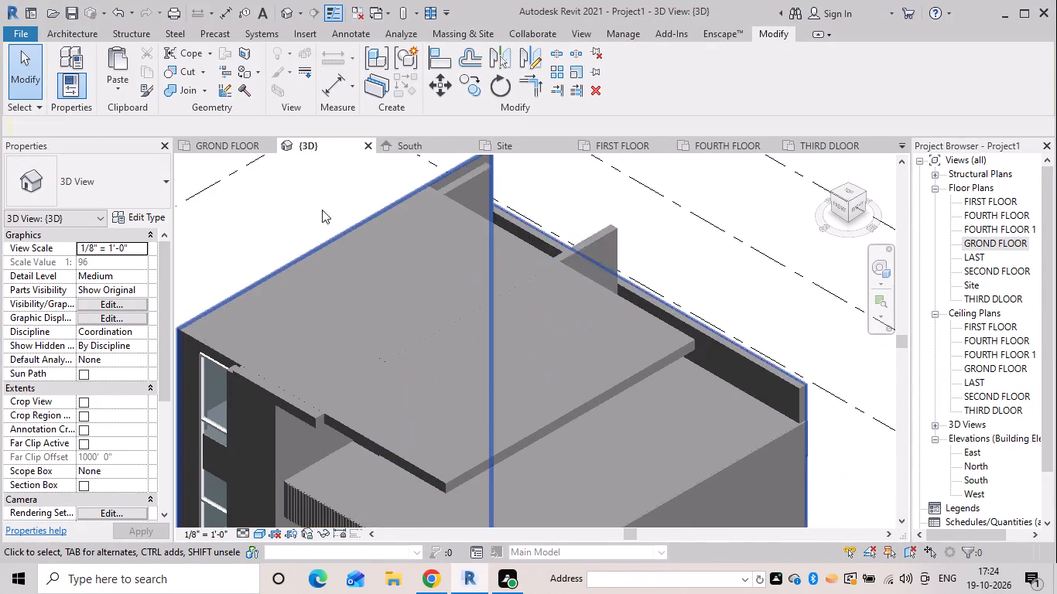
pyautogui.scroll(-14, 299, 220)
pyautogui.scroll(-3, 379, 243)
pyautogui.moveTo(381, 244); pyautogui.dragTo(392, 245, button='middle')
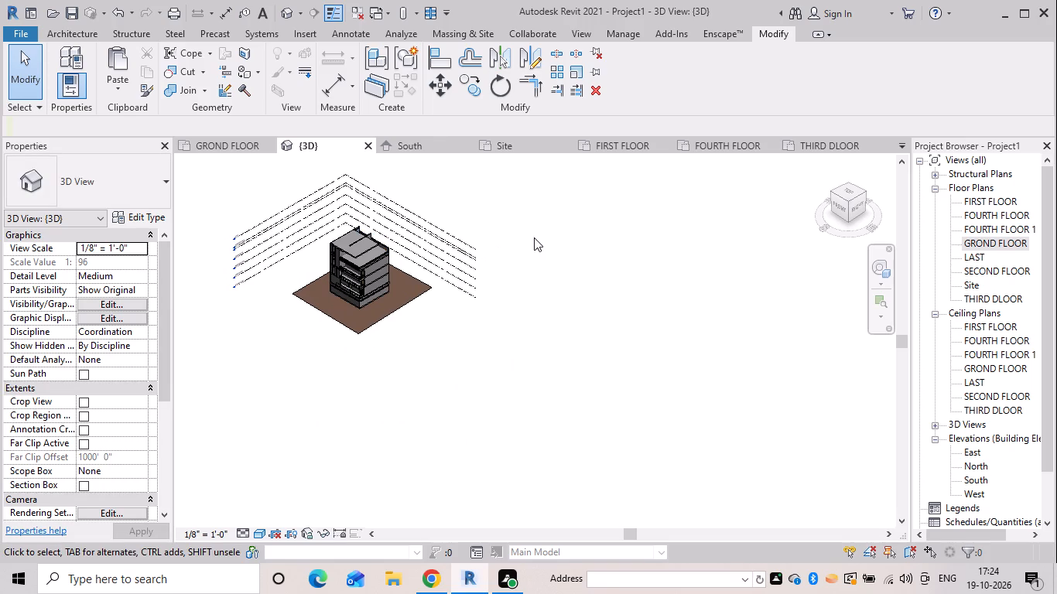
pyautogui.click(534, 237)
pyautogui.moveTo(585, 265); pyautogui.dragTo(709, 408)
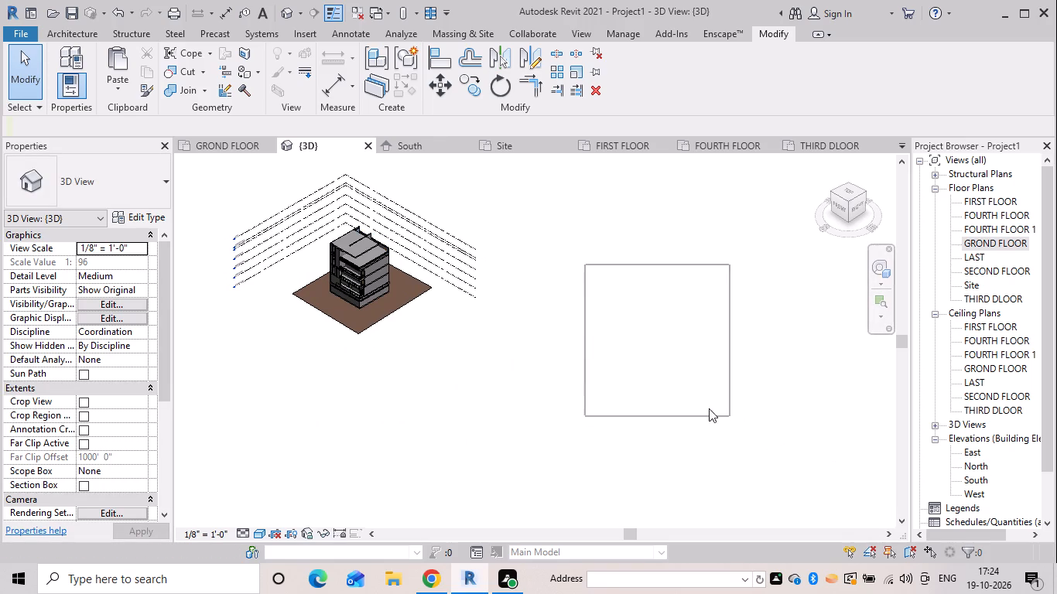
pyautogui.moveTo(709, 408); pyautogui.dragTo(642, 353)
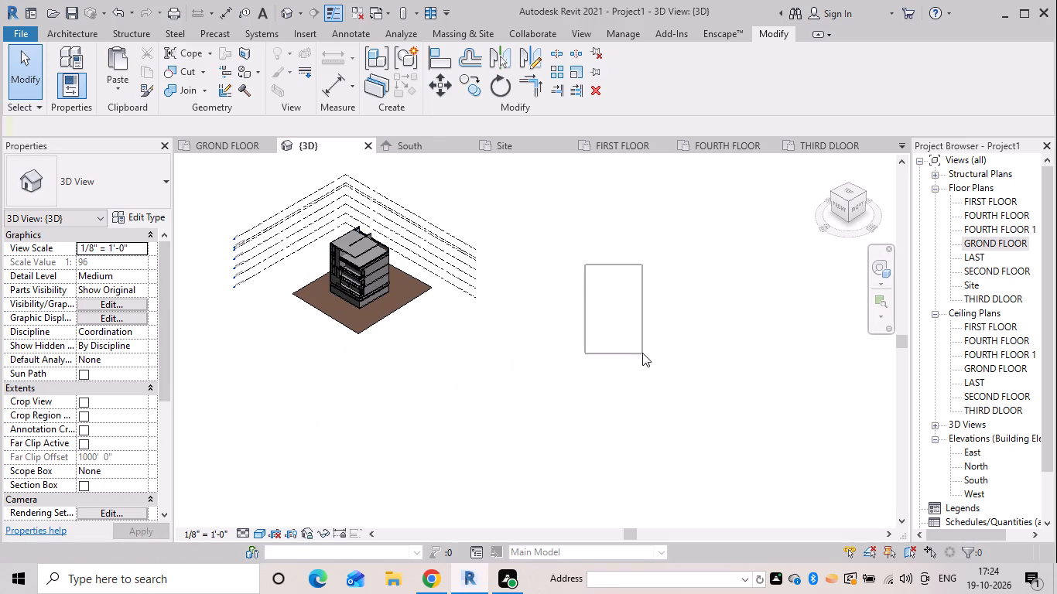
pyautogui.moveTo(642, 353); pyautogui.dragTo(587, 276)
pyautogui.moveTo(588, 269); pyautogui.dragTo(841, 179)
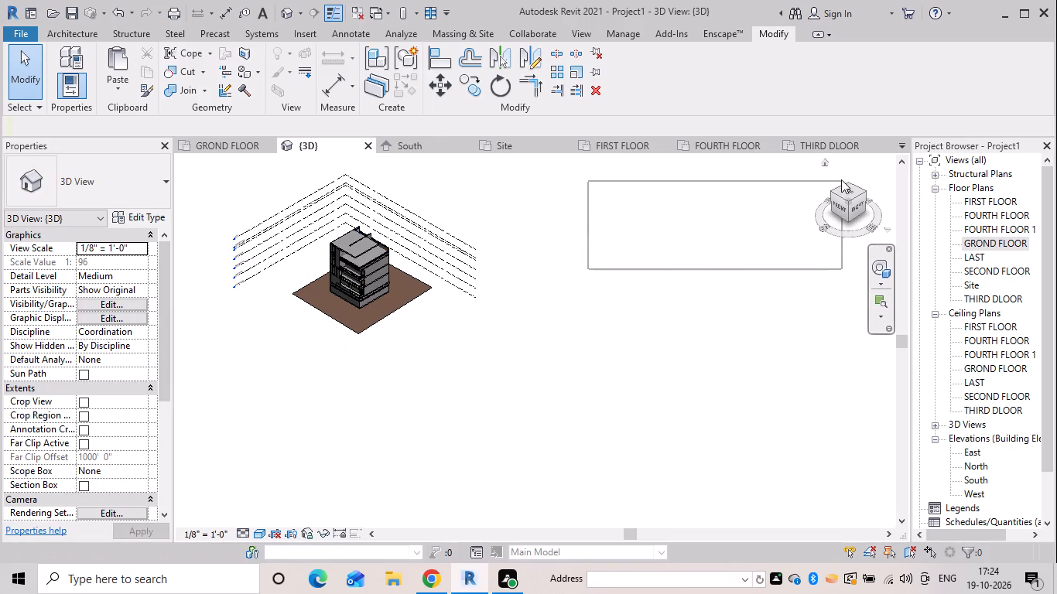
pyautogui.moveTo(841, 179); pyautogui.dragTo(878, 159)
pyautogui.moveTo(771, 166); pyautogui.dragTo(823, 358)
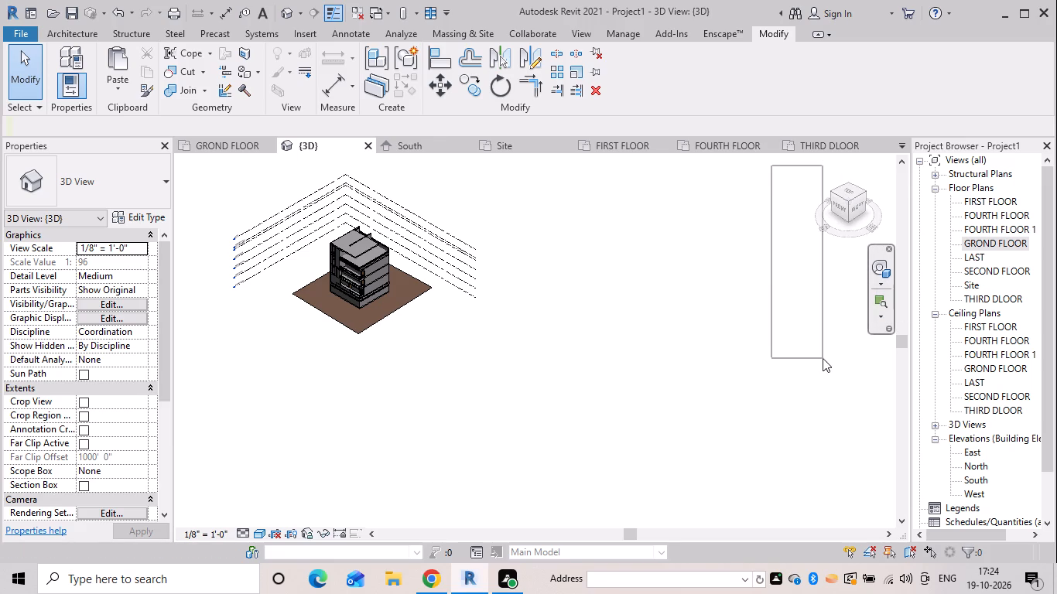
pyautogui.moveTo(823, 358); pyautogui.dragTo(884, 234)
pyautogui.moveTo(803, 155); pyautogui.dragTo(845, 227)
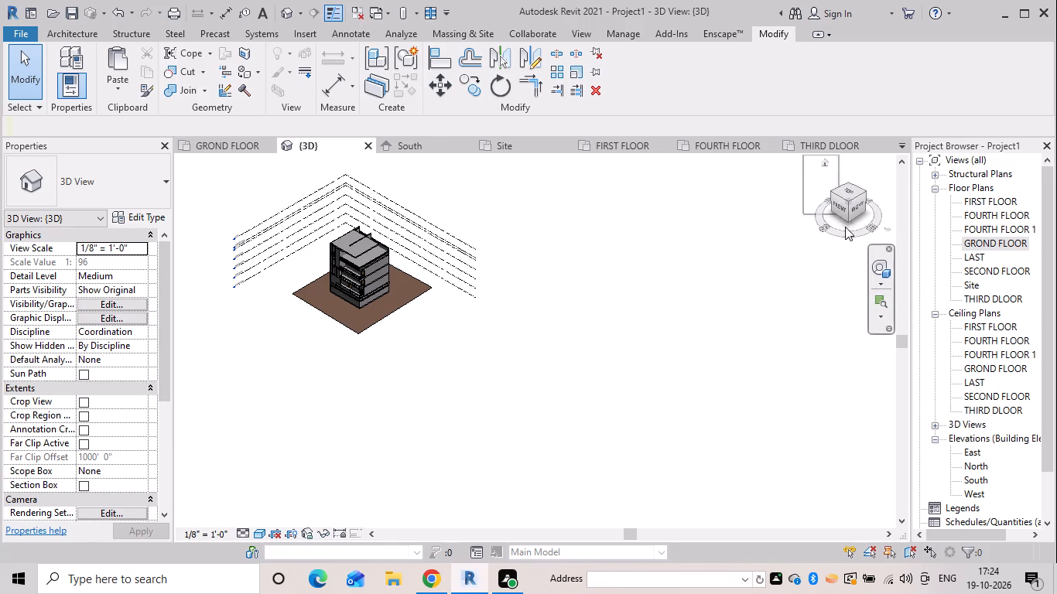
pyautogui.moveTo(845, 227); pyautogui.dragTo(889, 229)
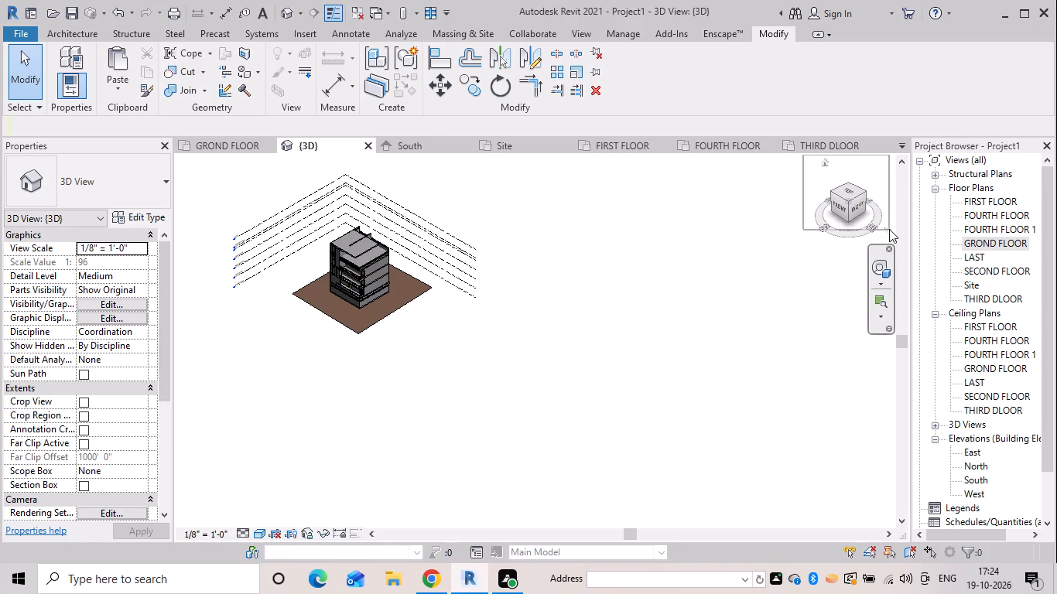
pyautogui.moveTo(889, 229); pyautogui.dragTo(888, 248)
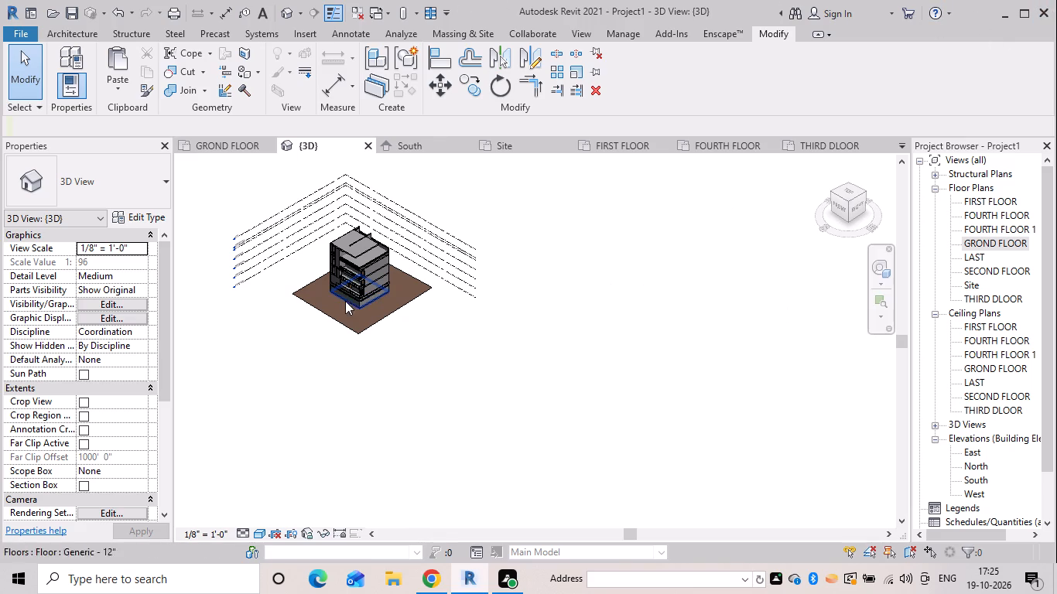
# Open the front facade's vertical-slat band below the roof terrace for in-place editing and open its extrusion sketch.
pyautogui.scroll(3, 324, 292)
pyautogui.moveTo(329, 293); pyautogui.dragTo(534, 374, button='middle')
pyautogui.scroll(1, 493, 360)
pyautogui.keyDown('shift'); pyautogui.scroll(4, 487, 325); pyautogui.keyUp('shift')
pyautogui.scroll(2, 608, 348)
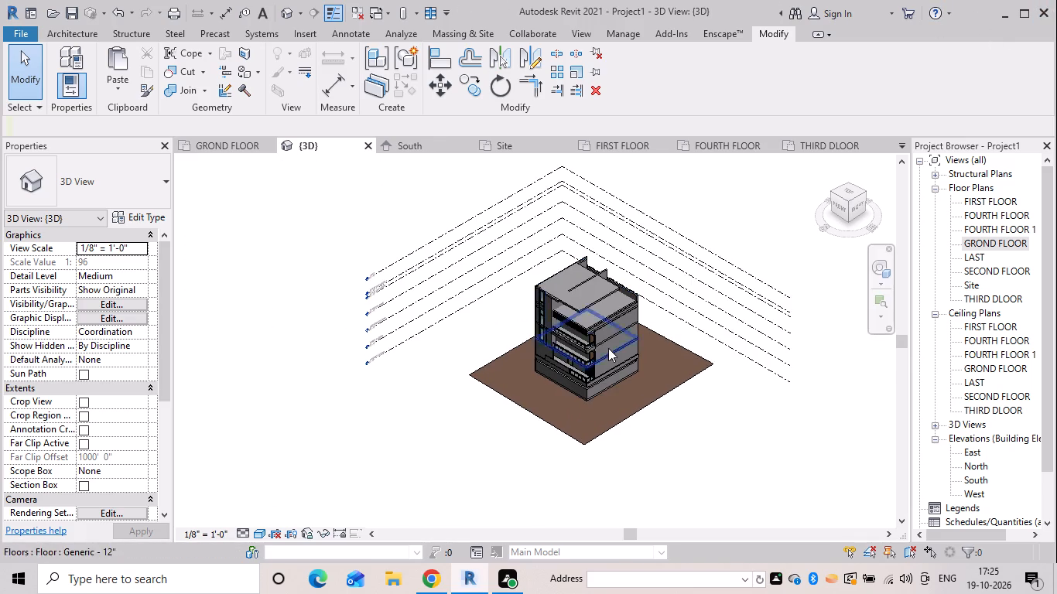
pyautogui.scroll(3, 608, 348)
pyautogui.scroll(6, 518, 303)
pyautogui.keyDown('shift'); pyautogui.moveTo(545, 360); pyautogui.dragTo(564, 242, button='middle'); pyautogui.keyUp('shift')
pyautogui.scroll(-5, 577, 311)
pyautogui.keyDown('shift'); pyautogui.scroll(6, 575, 253); pyautogui.keyUp('shift')
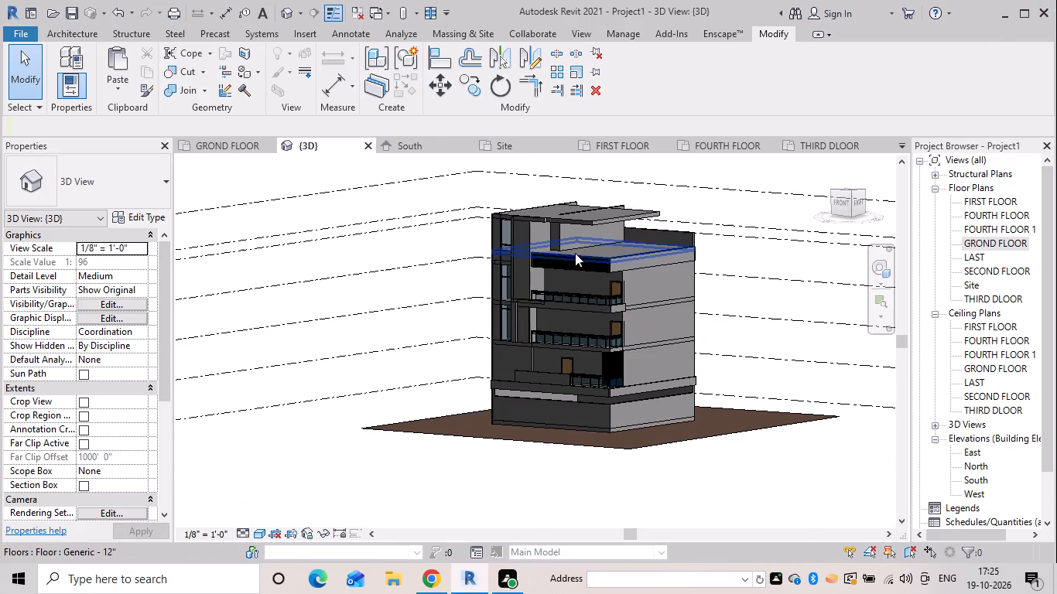
pyautogui.scroll(6, 599, 306)
pyautogui.scroll(5, 583, 182)
pyautogui.keyDown('shift'); pyautogui.moveTo(578, 290); pyautogui.dragTo(626, 274, button='middle'); pyautogui.keyUp('shift')
pyautogui.keyDown('shift'); pyautogui.scroll(1, 626, 274); pyautogui.keyUp('shift')
pyautogui.scroll(3, 629, 217)
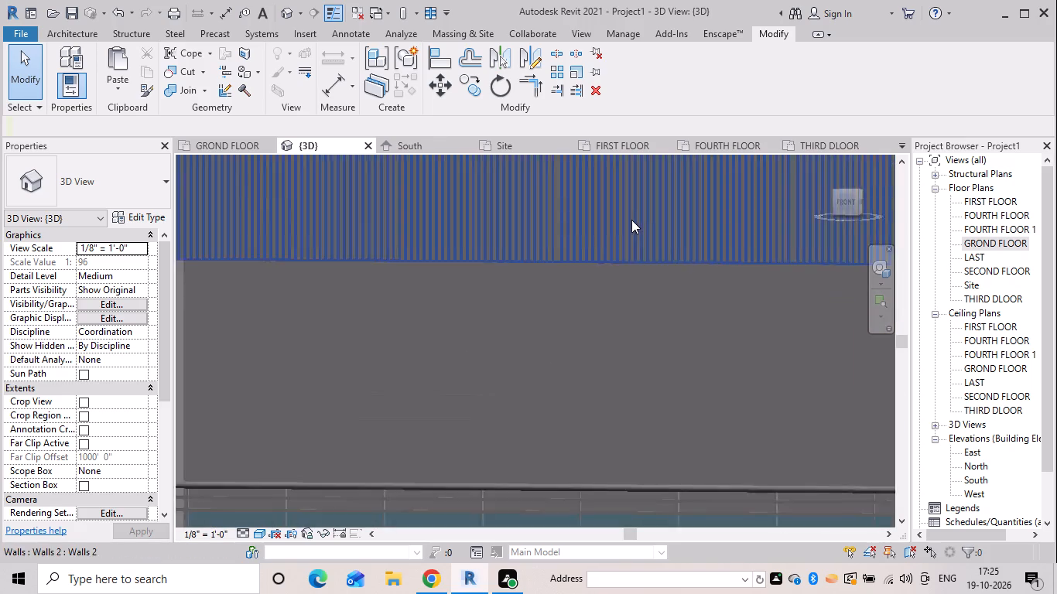
pyautogui.scroll(4, 631, 220)
pyautogui.moveTo(633, 221); pyautogui.dragTo(597, 417, button='middle')
pyautogui.scroll(6, 517, 392)
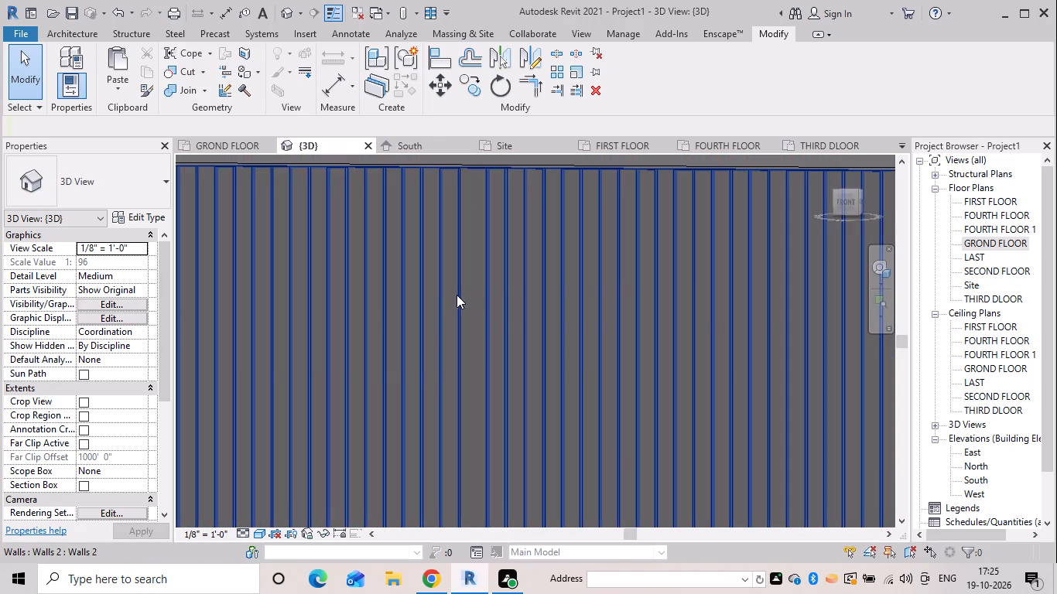
pyautogui.click(457, 295)
pyautogui.click(472, 308)
pyautogui.doubleClick(461, 306)
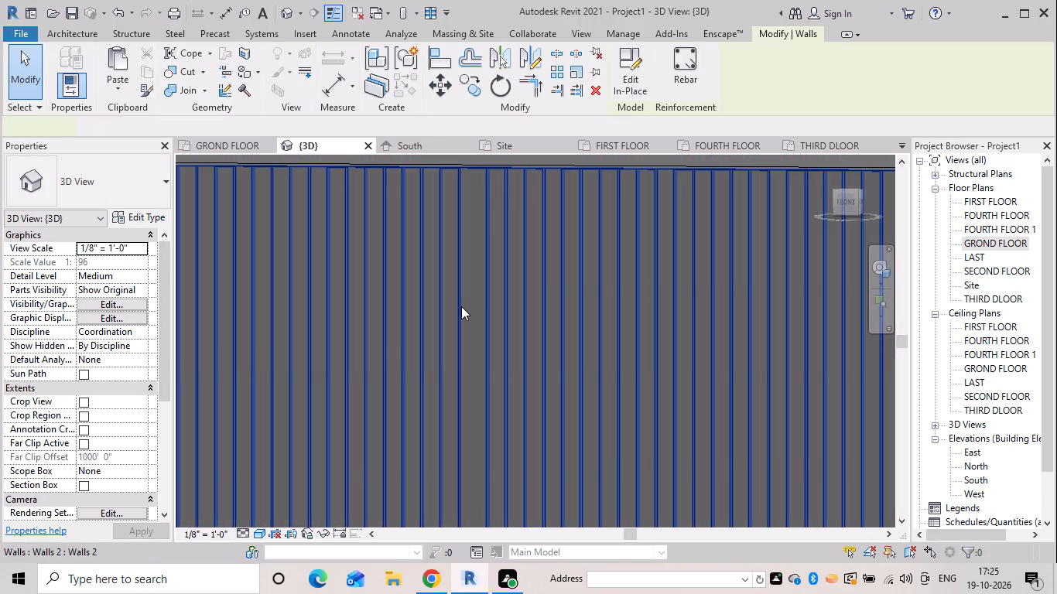
pyautogui.click(459, 306)
pyautogui.doubleClick(459, 306)
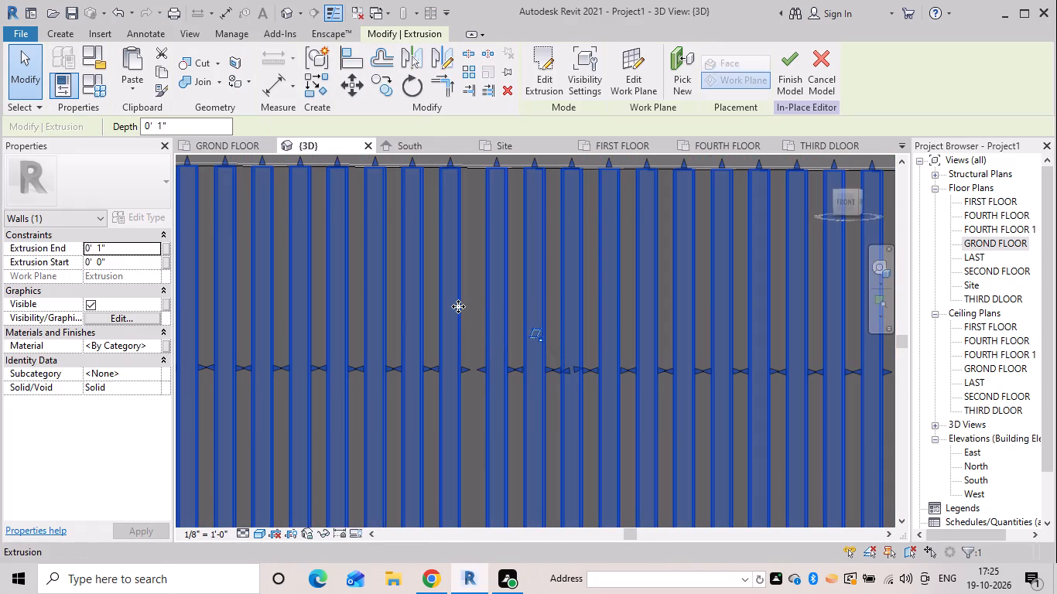
# Select the slat outlines between the glazed tower and the wider mid-band gap, nudge them one increment toward the gap, and finish the sketch.
pyautogui.scroll(-11, 467, 319)
pyautogui.moveTo(466, 335); pyautogui.dragTo(560, 307, button='middle')
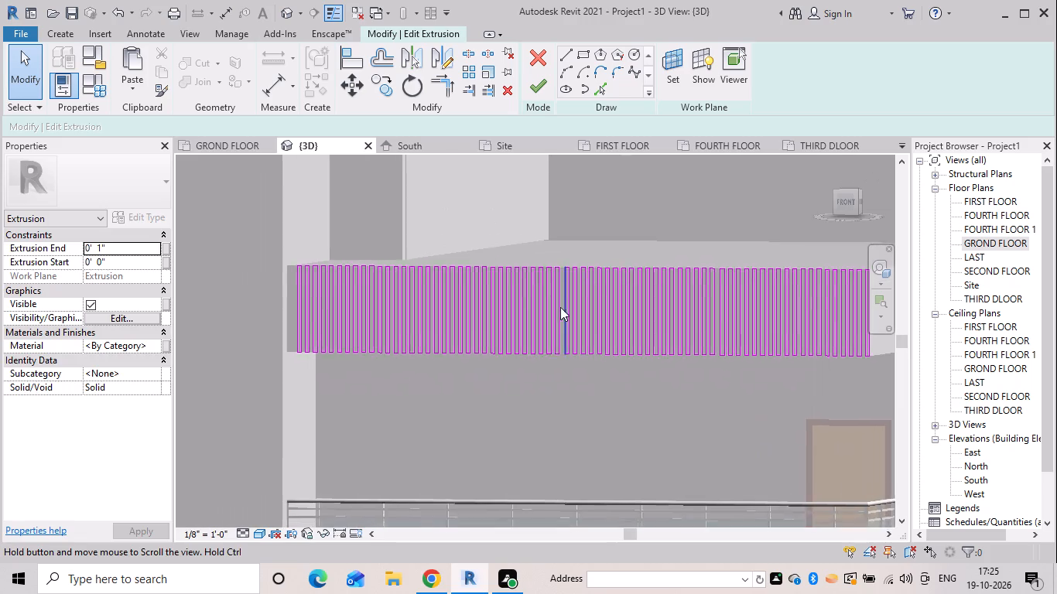
pyautogui.scroll(4, 546, 327)
pyautogui.moveTo(569, 438); pyautogui.dragTo(545, 367)
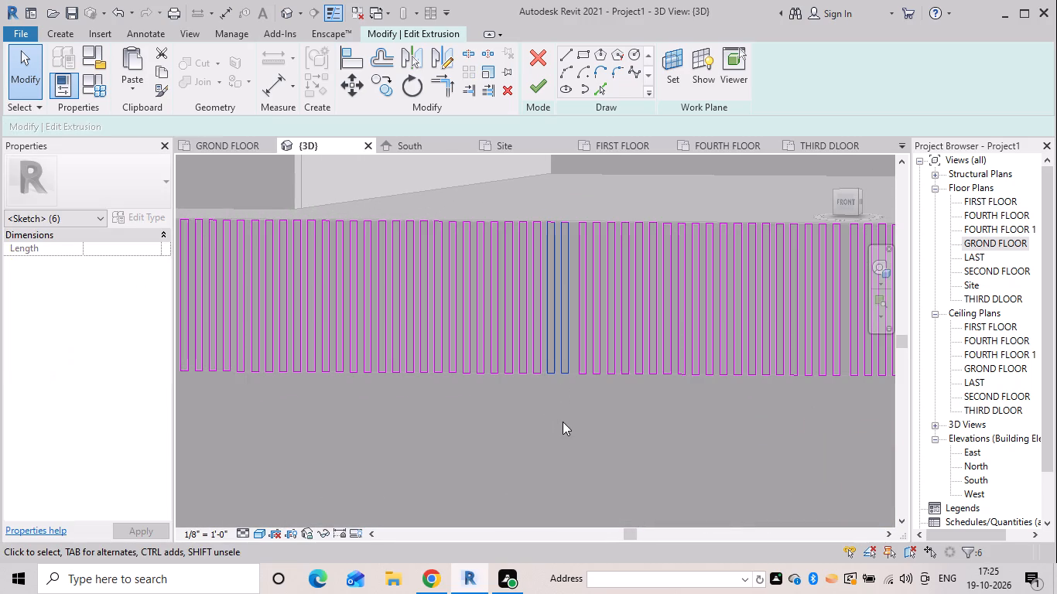
pyautogui.moveTo(565, 408); pyautogui.dragTo(558, 336)
pyautogui.moveTo(570, 404); pyautogui.dragTo(567, 387)
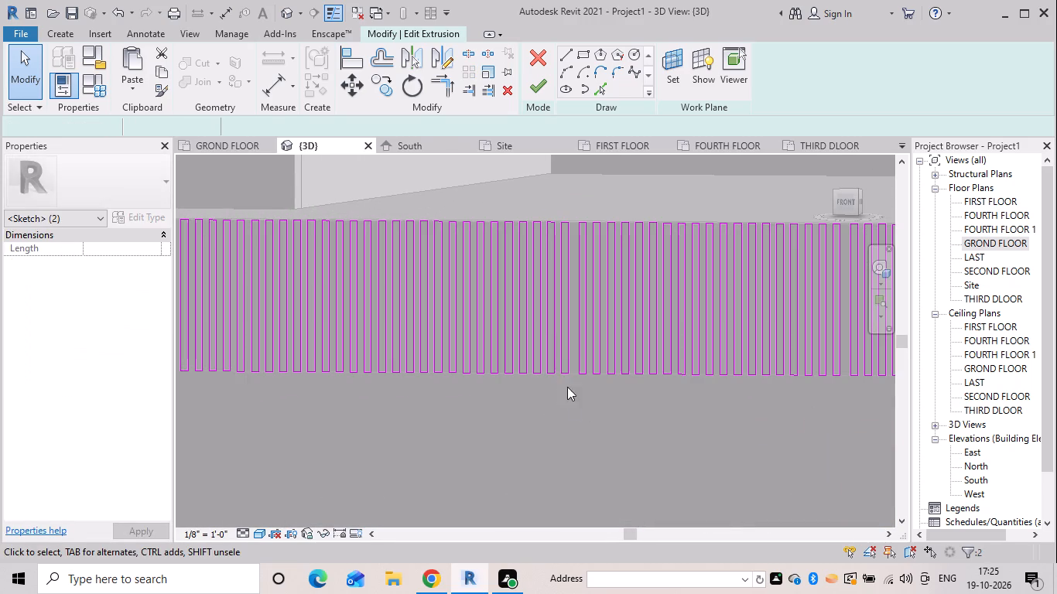
pyautogui.moveTo(567, 387); pyautogui.dragTo(228, 286)
pyautogui.scroll(-4, 231, 266)
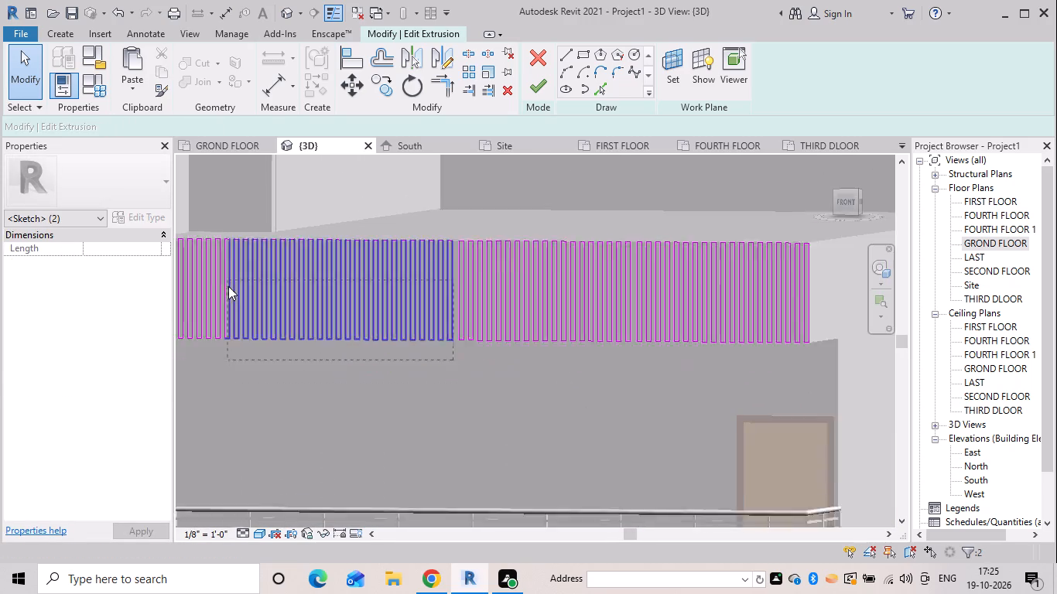
pyautogui.moveTo(228, 286); pyautogui.dragTo(278, 256)
pyautogui.moveTo(231, 283); pyautogui.dragTo(388, 372, button='middle')
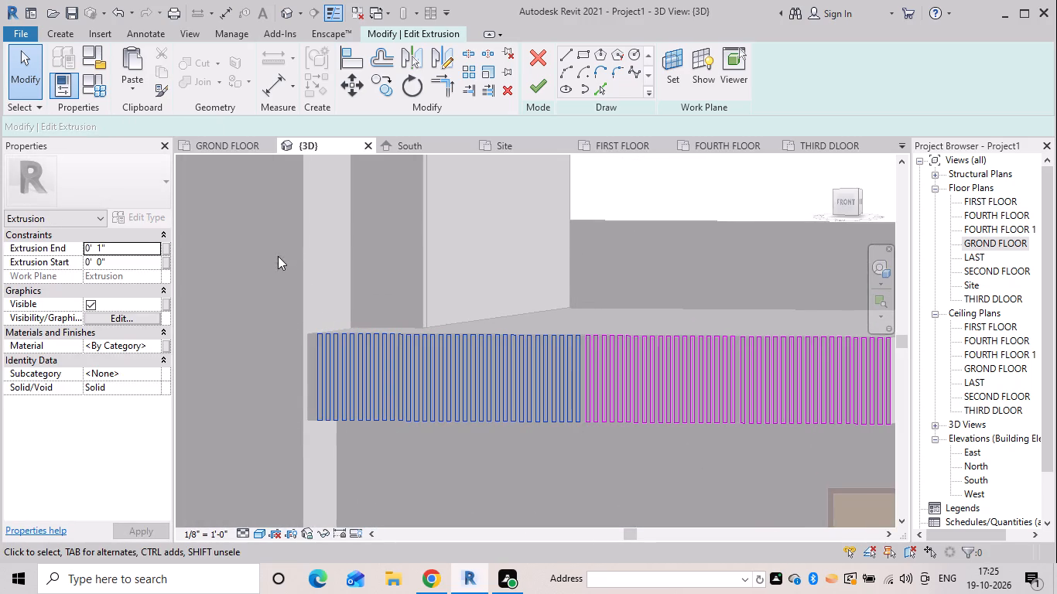
pyautogui.scroll(4, 576, 320)
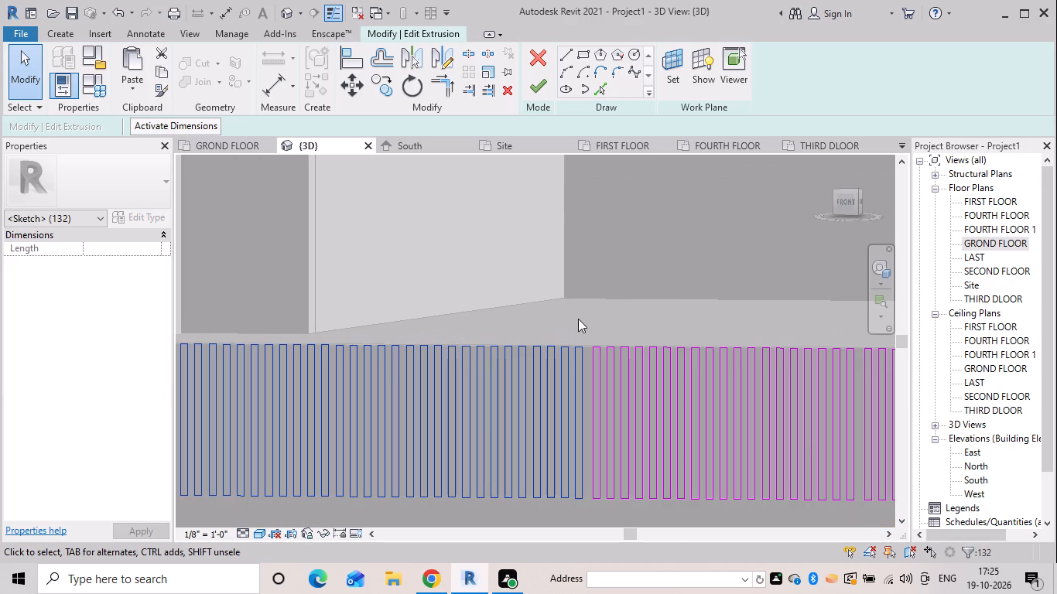
pyautogui.press('Right')
pyautogui.scroll(-5, 764, 352)
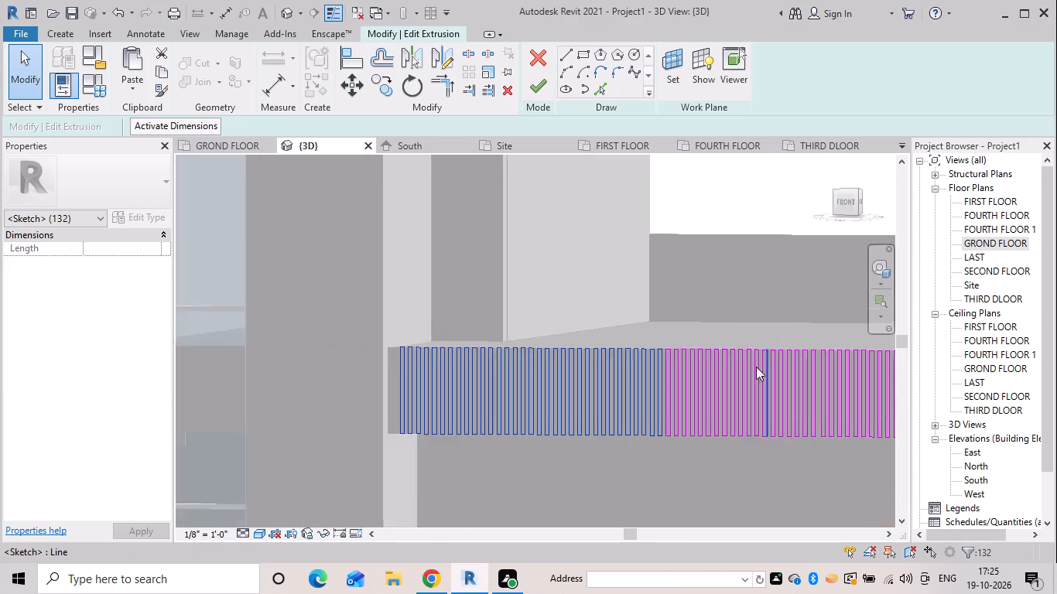
pyautogui.click(532, 79)
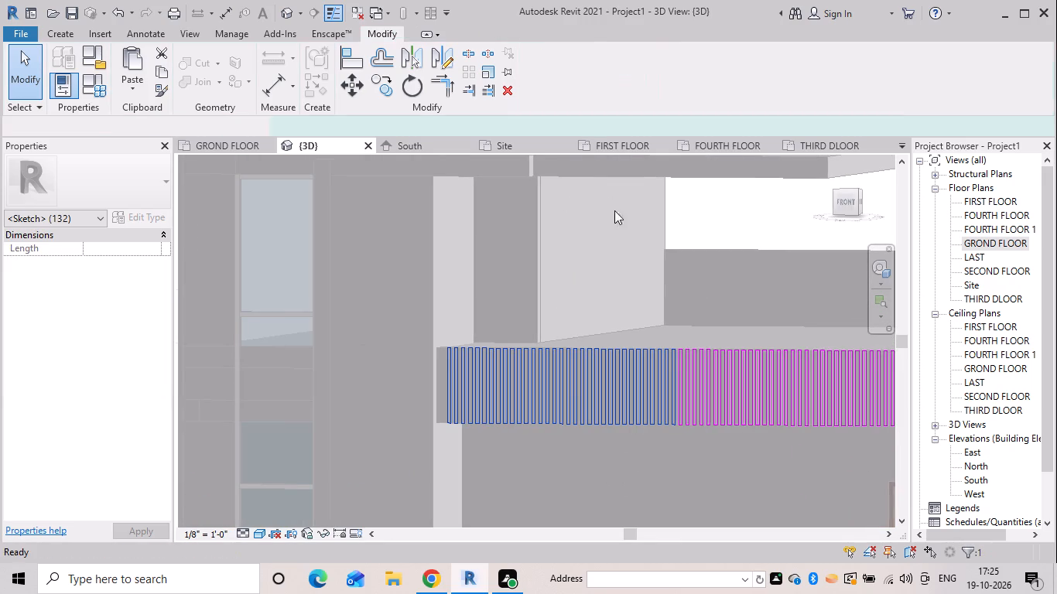
pyautogui.press('Escape')
# Reopen the slat sketch, nudge all outlines from the tower end to the next wider gap two increments toward it, and finish the sketch.
pyautogui.moveTo(811, 475); pyautogui.dragTo(723, 288)
pyautogui.tripleClick(809, 465)
pyautogui.click(799, 460)
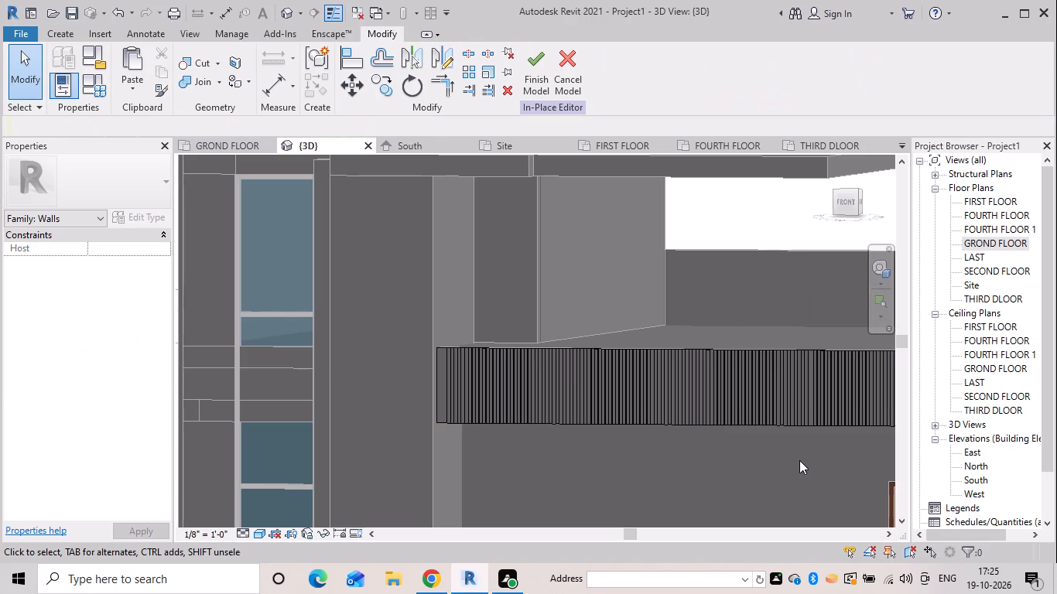
pyautogui.tripleClick(771, 414)
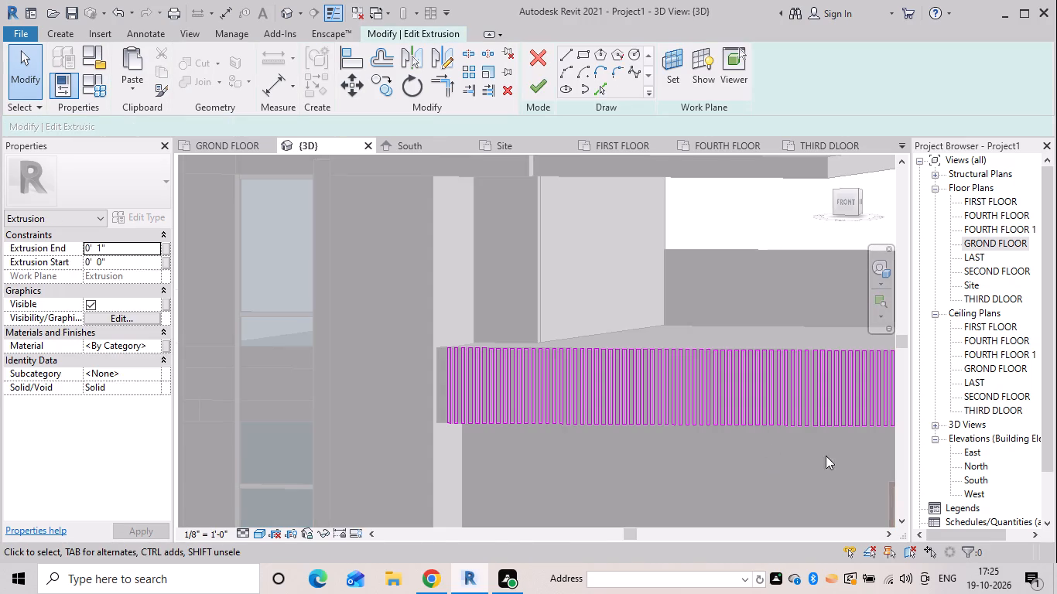
pyautogui.moveTo(807, 487); pyautogui.dragTo(761, 329)
pyautogui.moveTo(816, 480); pyautogui.dragTo(791, 416)
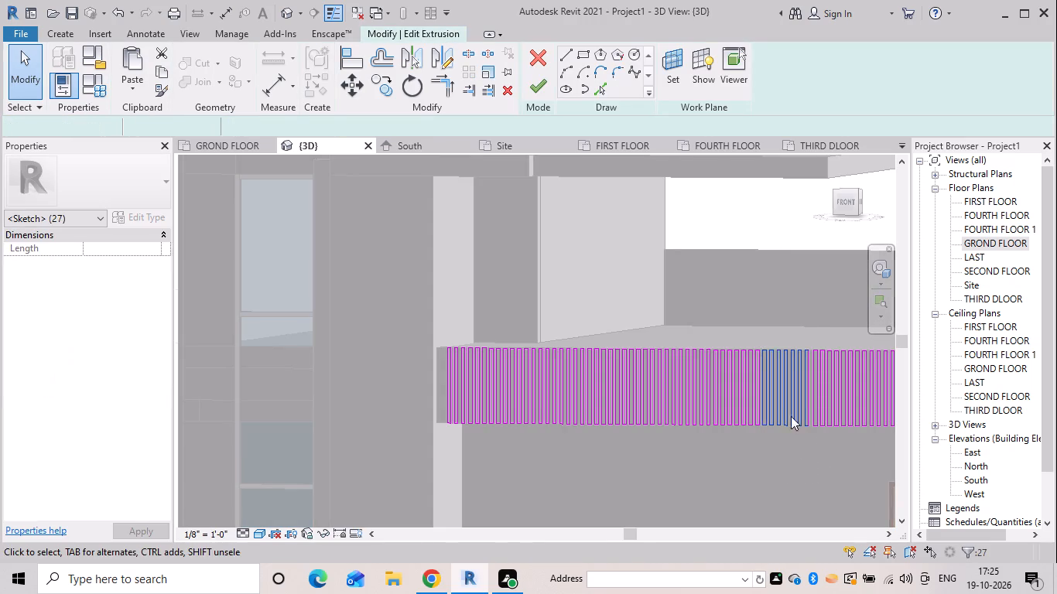
pyautogui.moveTo(791, 416); pyautogui.dragTo(747, 307)
pyautogui.scroll(2, 799, 459)
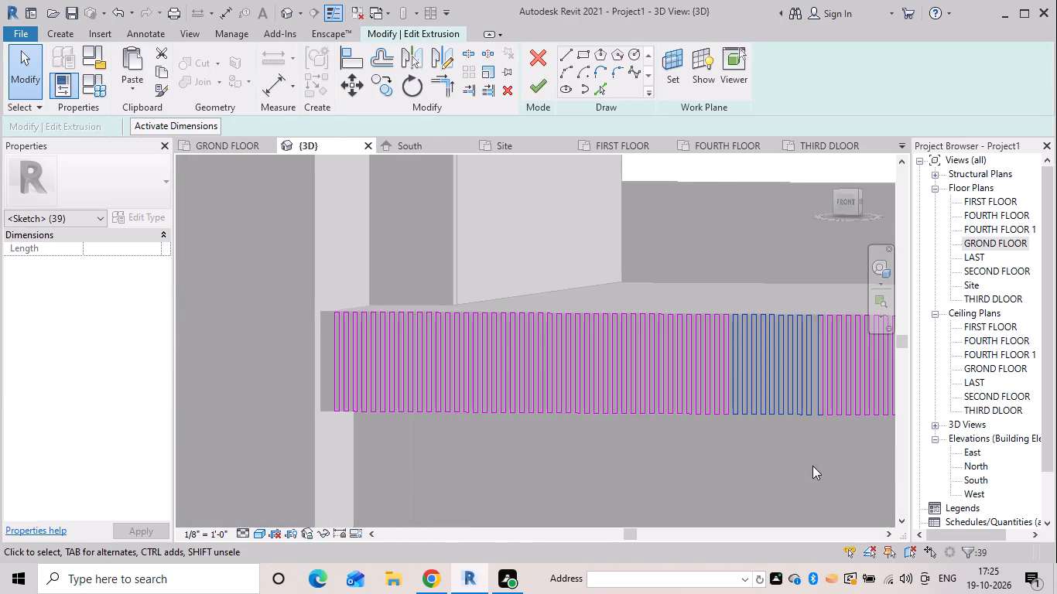
pyautogui.moveTo(812, 465); pyautogui.dragTo(240, 254)
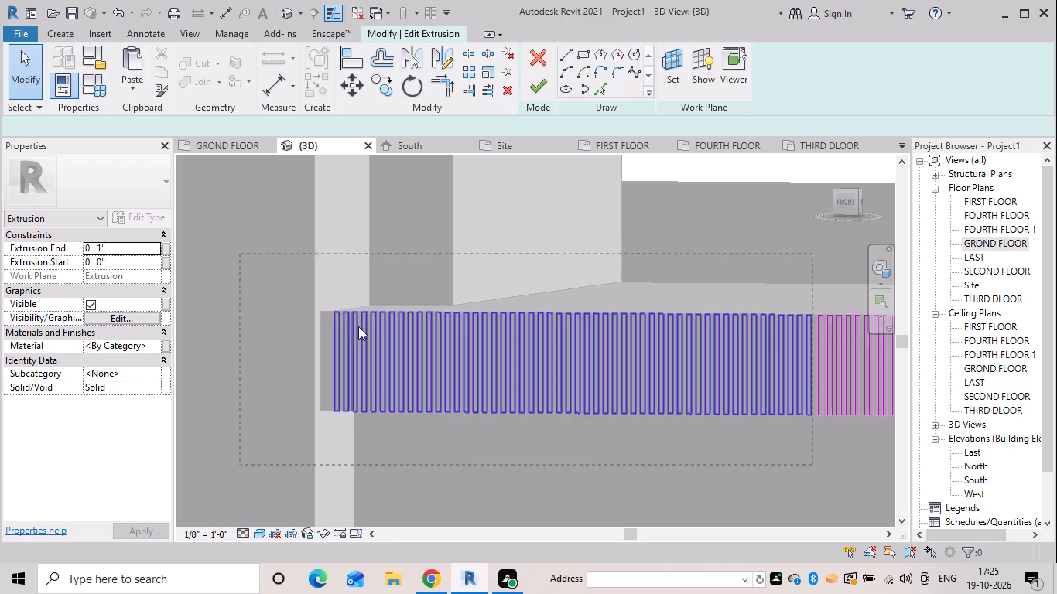
pyautogui.scroll(5, 771, 398)
pyautogui.press('Right')
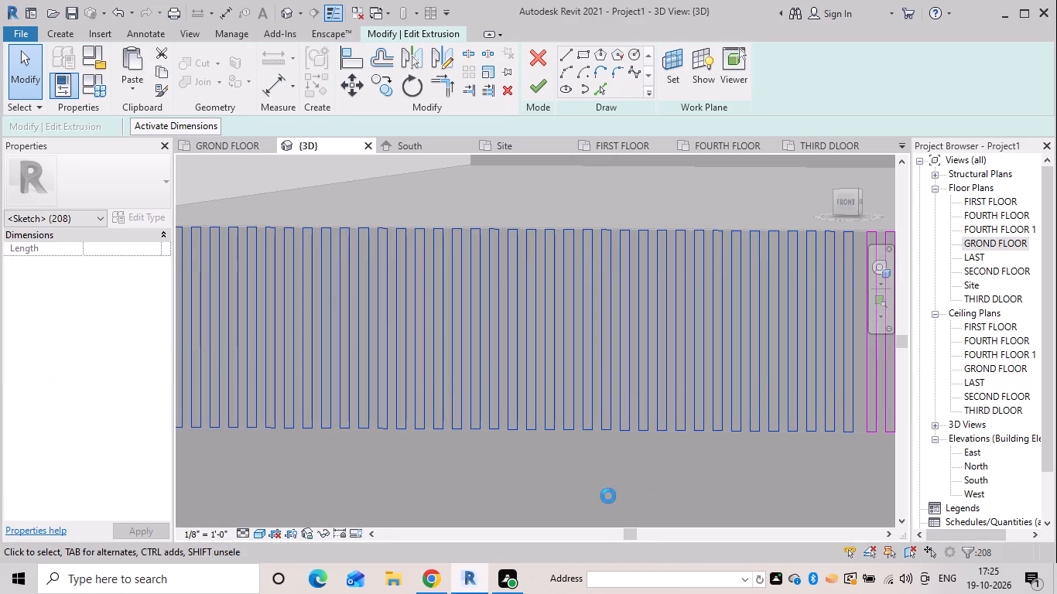
pyautogui.press('Right')
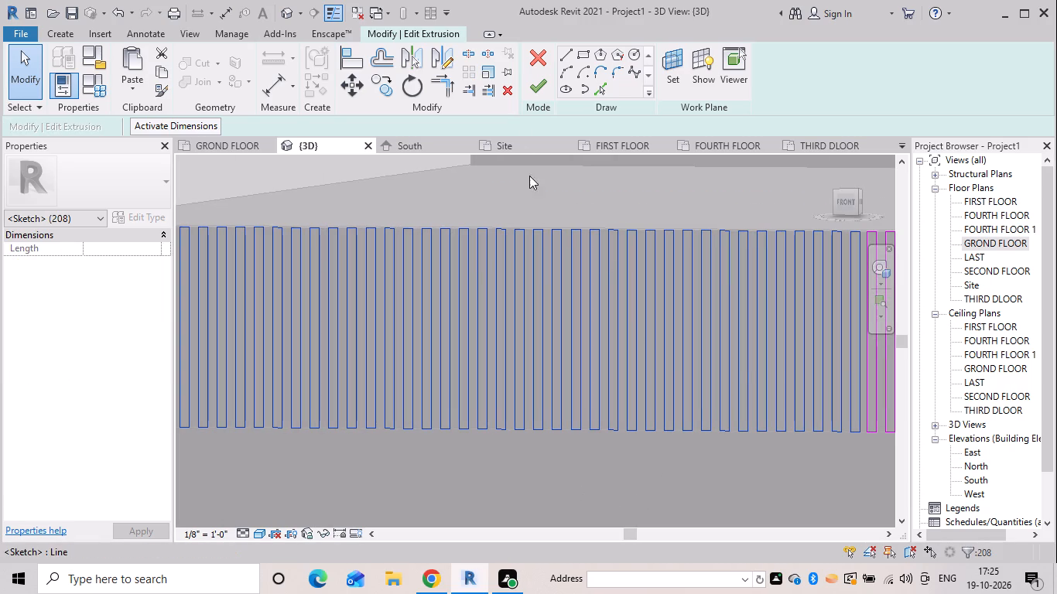
pyautogui.click(546, 82)
pyautogui.scroll(-4, 549, 528)
pyautogui.press('Escape')
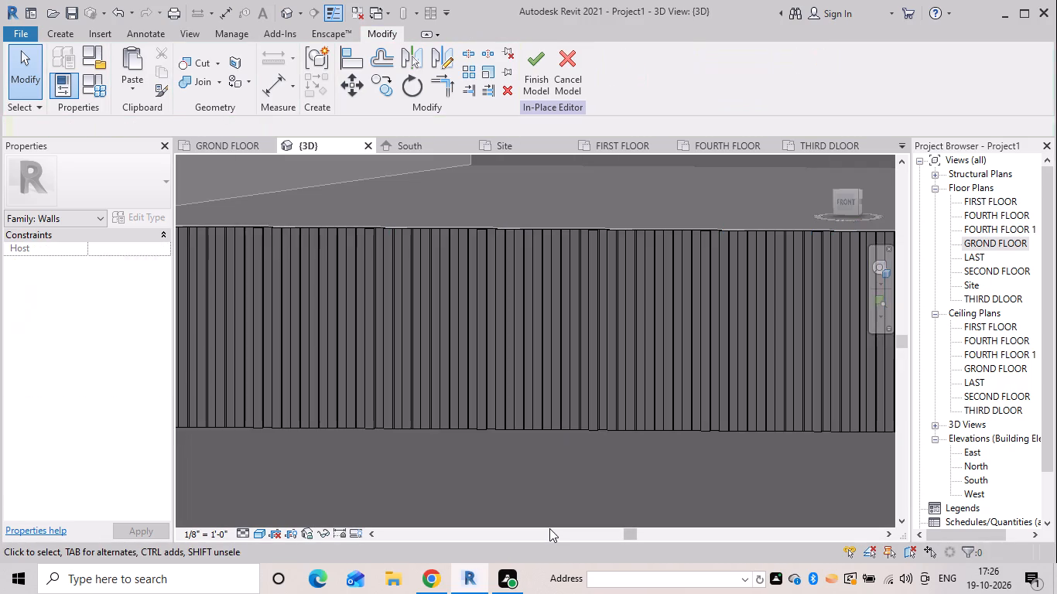
# Review the slat spacing across the front band and finish the in-place model.
pyautogui.scroll(-6, 554, 463)
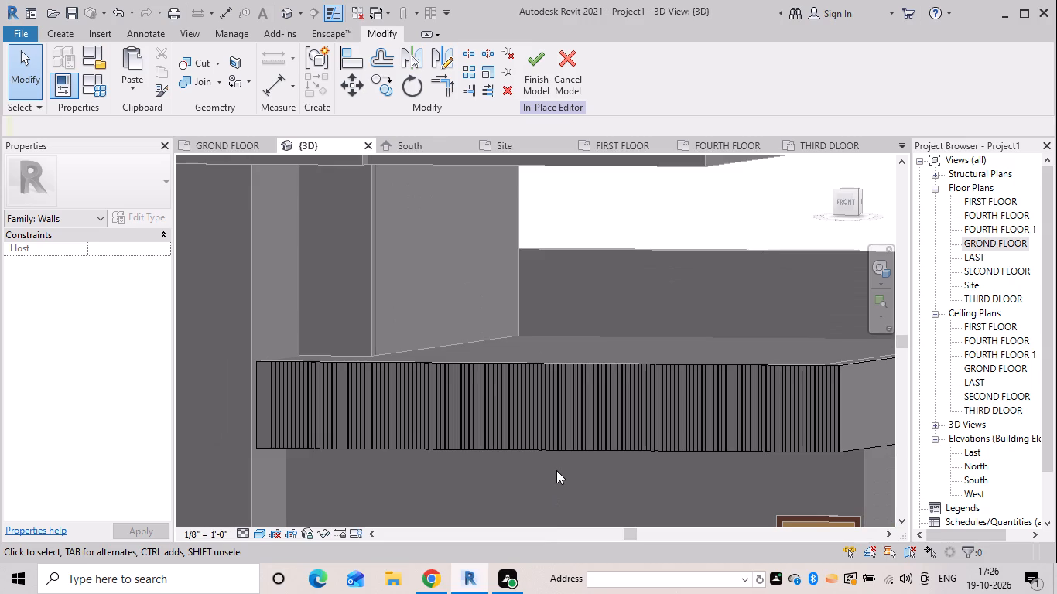
pyautogui.scroll(-5, 372, 430)
pyautogui.scroll(-2, 504, 451)
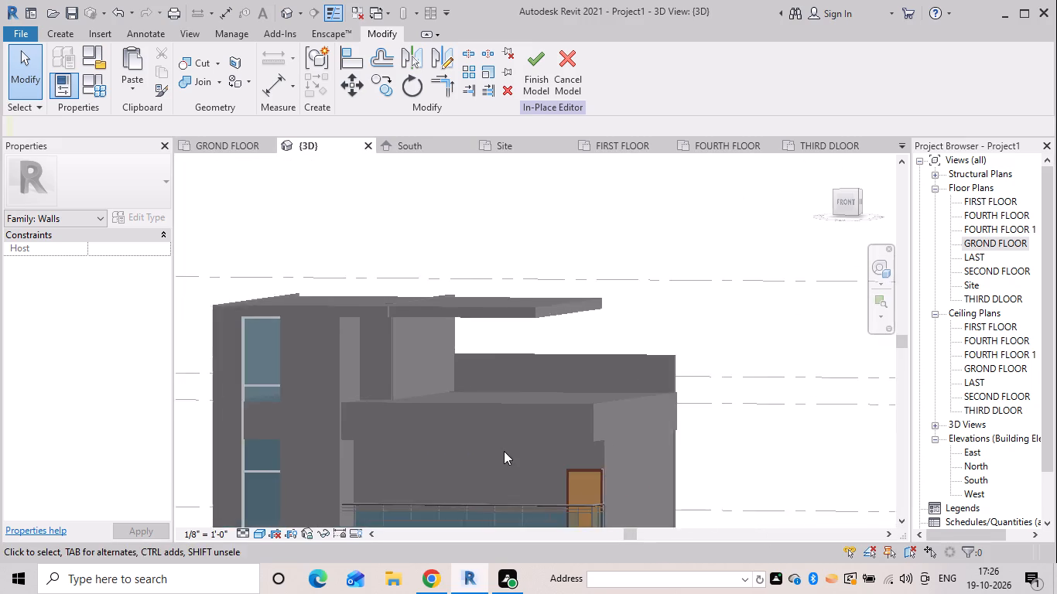
pyautogui.scroll(-1, 504, 451)
pyautogui.middleClick(504, 451)
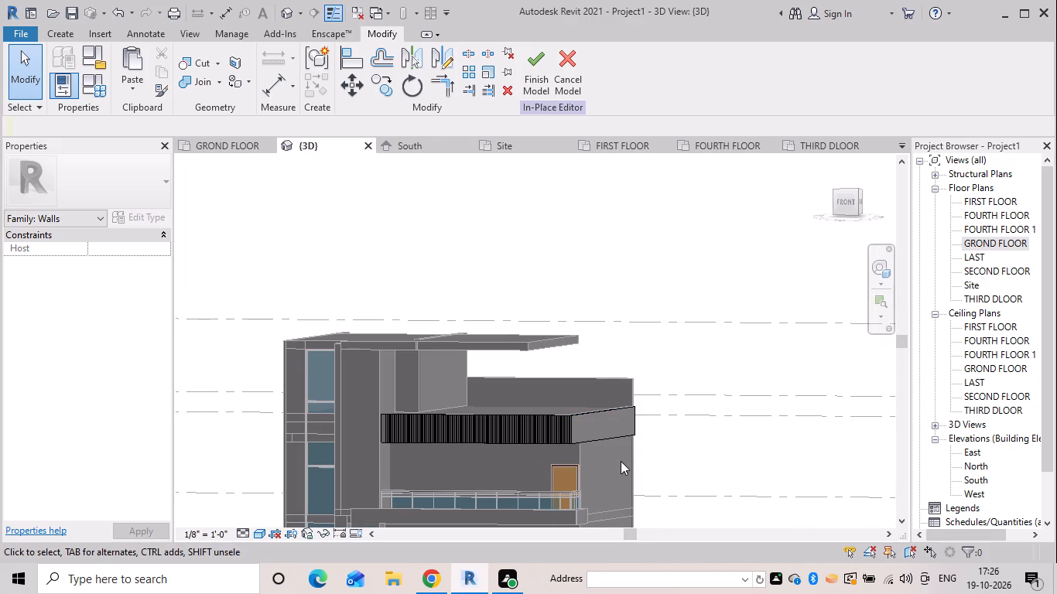
pyautogui.moveTo(580, 468); pyautogui.dragTo(487, 329, button='middle')
pyautogui.keyDown('shift'); pyautogui.moveTo(505, 367); pyautogui.dragTo(487, 396, button='middle'); pyautogui.keyUp('shift')
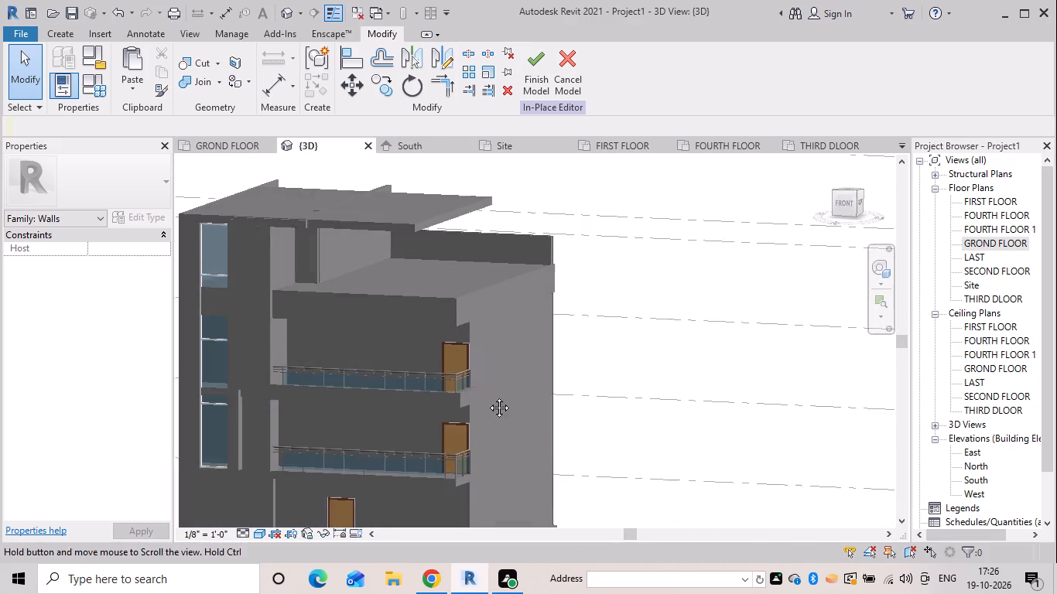
pyautogui.keyDown('shift'); pyautogui.moveTo(487, 396); pyautogui.dragTo(487, 398, button='middle'); pyautogui.keyUp('shift')
pyautogui.scroll(-1, 476, 452)
pyautogui.moveTo(473, 449); pyautogui.dragTo(526, 389, button='middle')
pyautogui.click(548, 64)
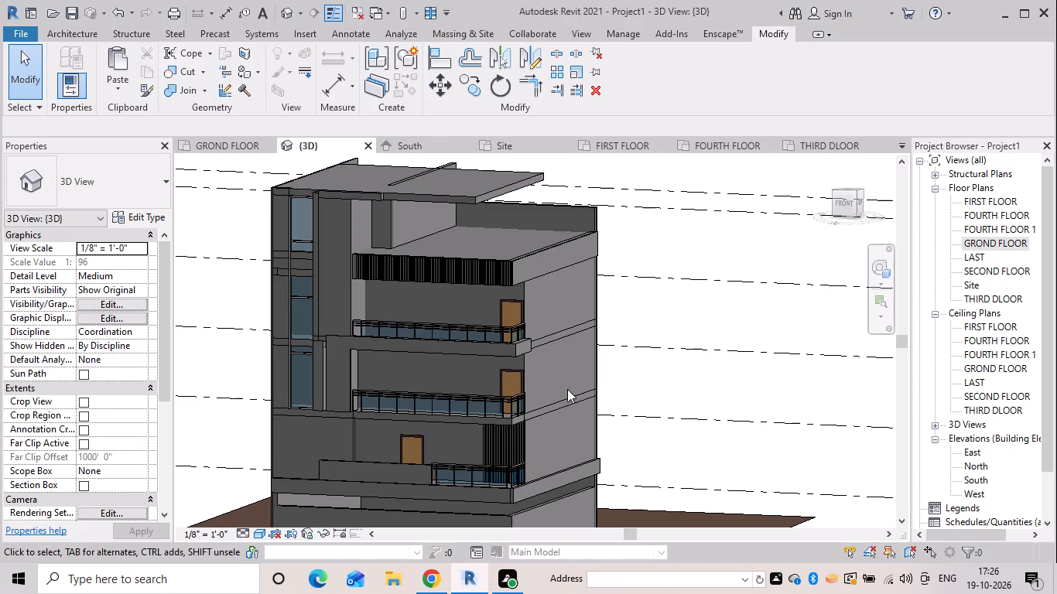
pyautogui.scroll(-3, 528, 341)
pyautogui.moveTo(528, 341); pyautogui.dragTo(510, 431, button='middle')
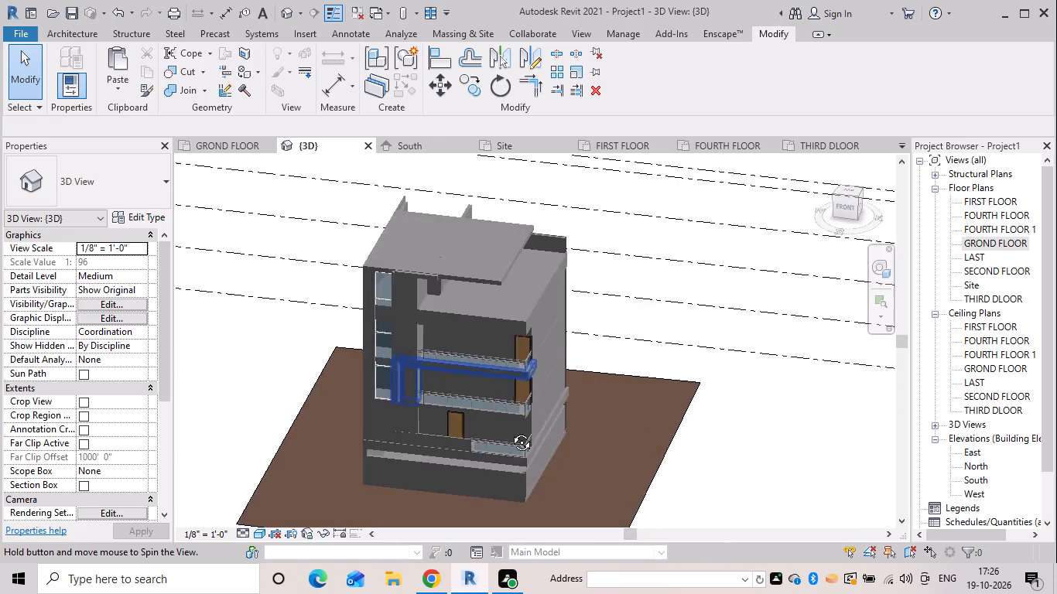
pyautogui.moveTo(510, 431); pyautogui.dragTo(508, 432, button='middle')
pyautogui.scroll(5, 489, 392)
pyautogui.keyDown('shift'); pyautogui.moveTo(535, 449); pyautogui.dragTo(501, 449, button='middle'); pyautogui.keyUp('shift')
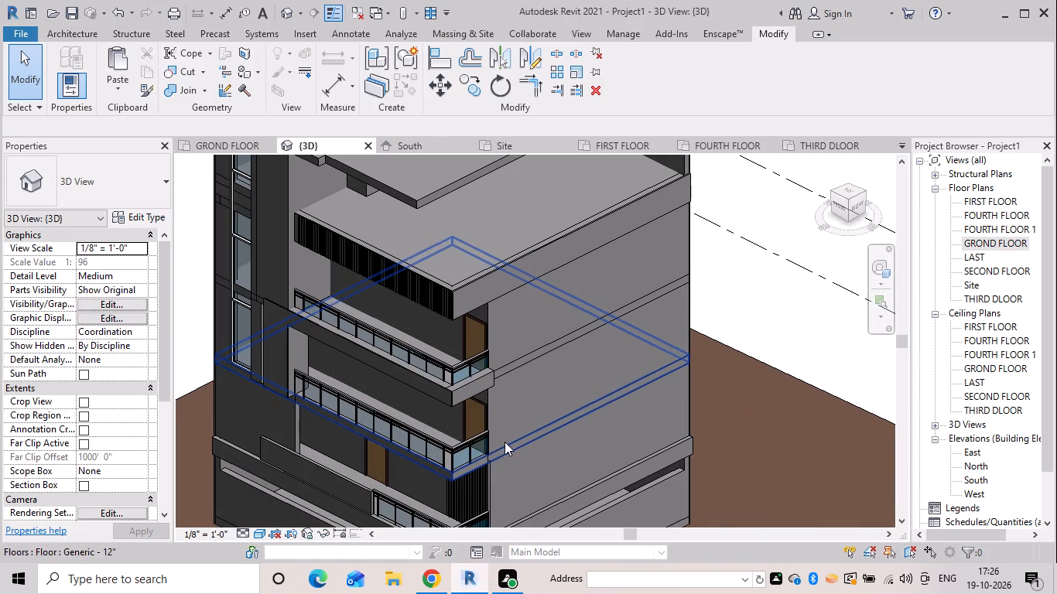
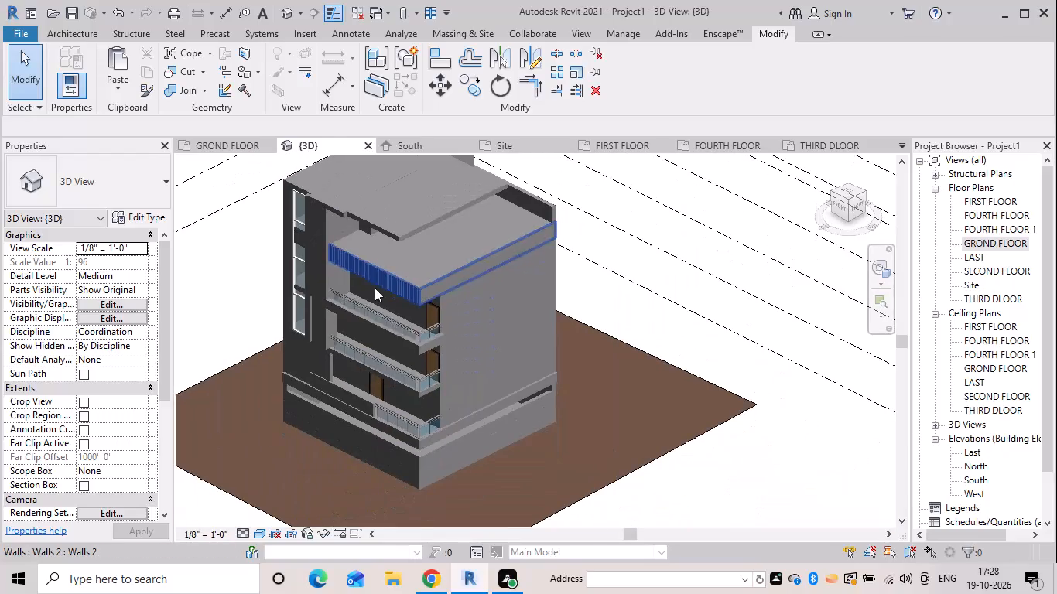
# Open the profile of the front facade's 9" ground-floor wall for editing.
pyautogui.keyDown('shift'); pyautogui.moveTo(359, 317); pyautogui.dragTo(437, 243, button='middle'); pyautogui.keyUp('shift')
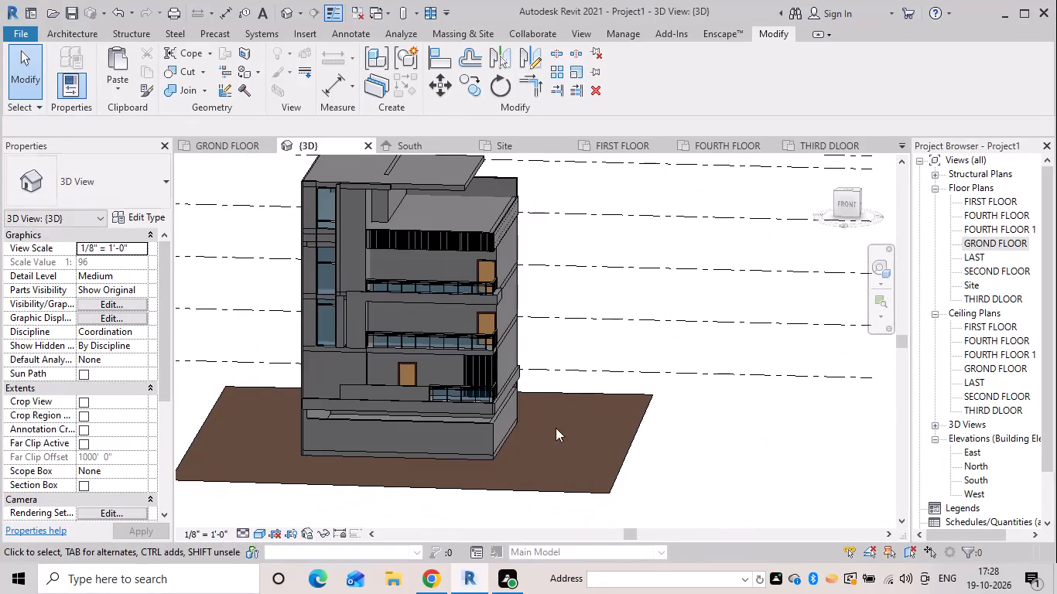
pyautogui.keyDown('shift'); pyautogui.moveTo(518, 416); pyautogui.dragTo(548, 380, button='middle'); pyautogui.keyUp('shift')
pyautogui.keyDown('shift'); pyautogui.scroll(1, 533, 397); pyautogui.keyUp('shift')
pyautogui.keyDown('shift'); pyautogui.moveTo(525, 396); pyautogui.dragTo(511, 391, button='middle'); pyautogui.keyUp('shift')
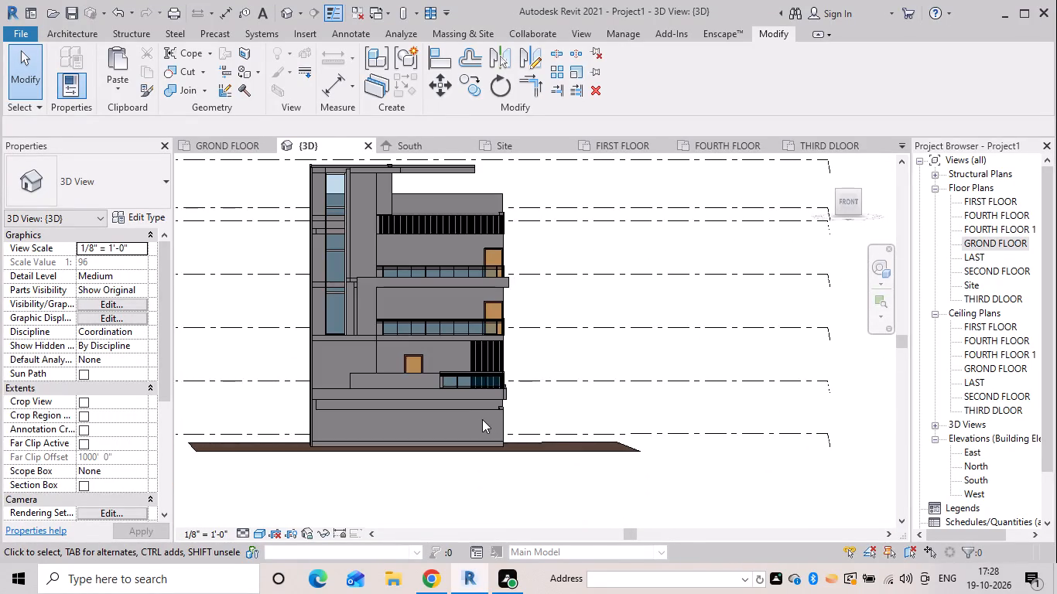
pyautogui.scroll(4, 481, 419)
pyautogui.click(474, 403)
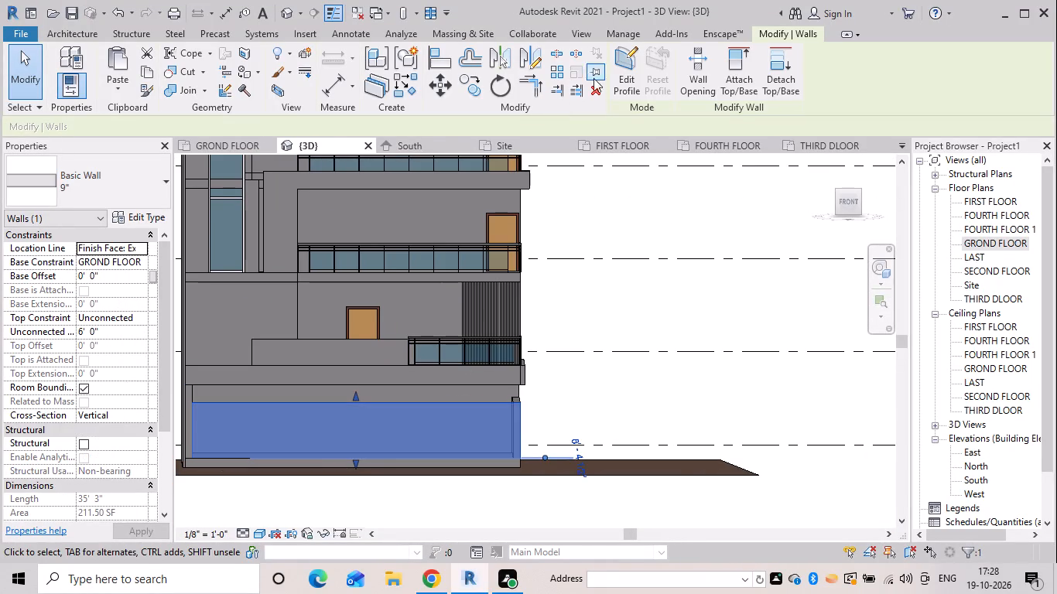
pyautogui.click(625, 86)
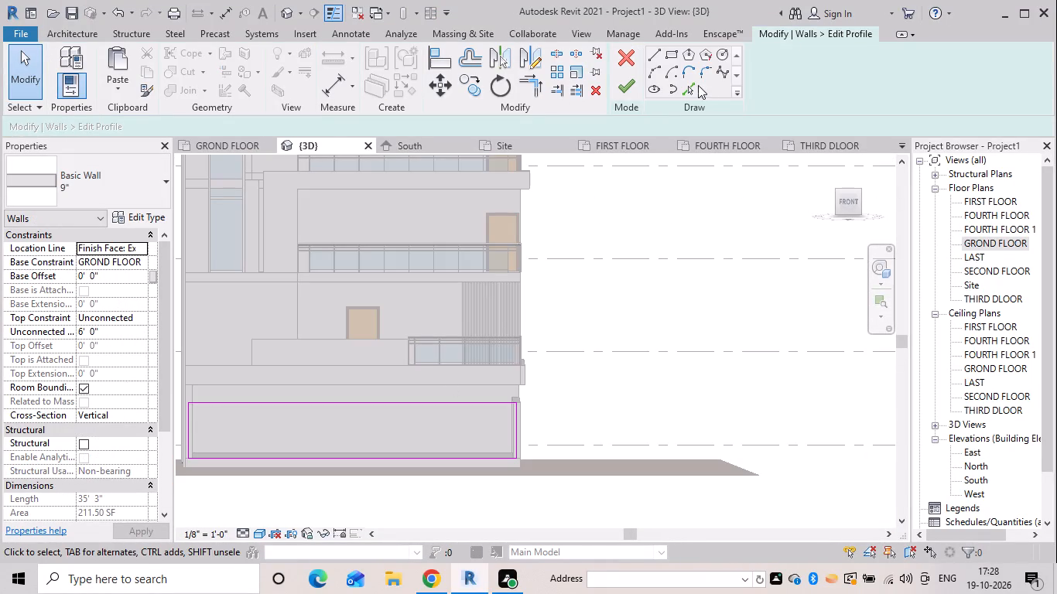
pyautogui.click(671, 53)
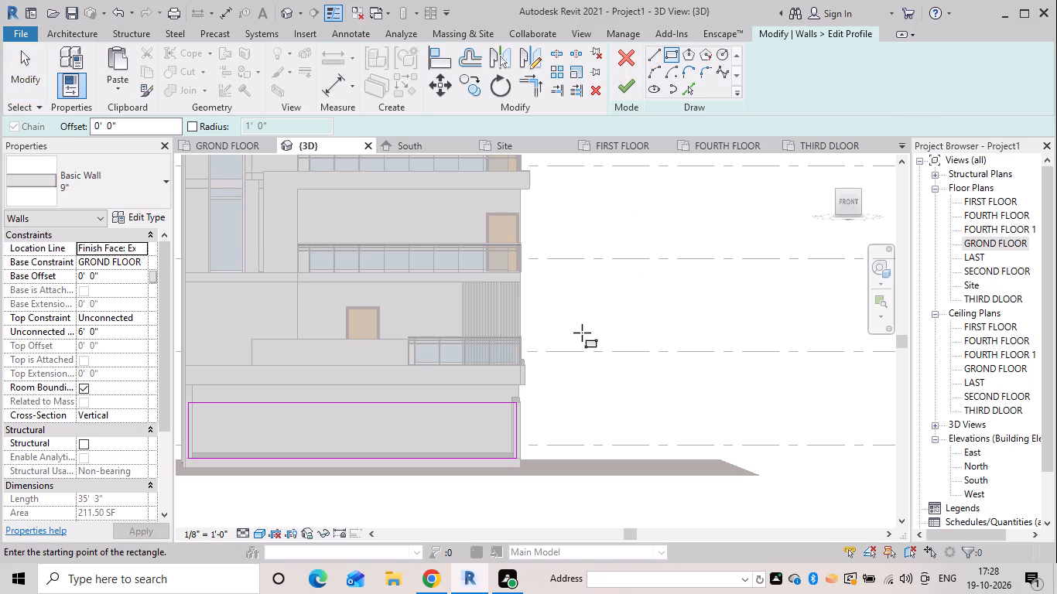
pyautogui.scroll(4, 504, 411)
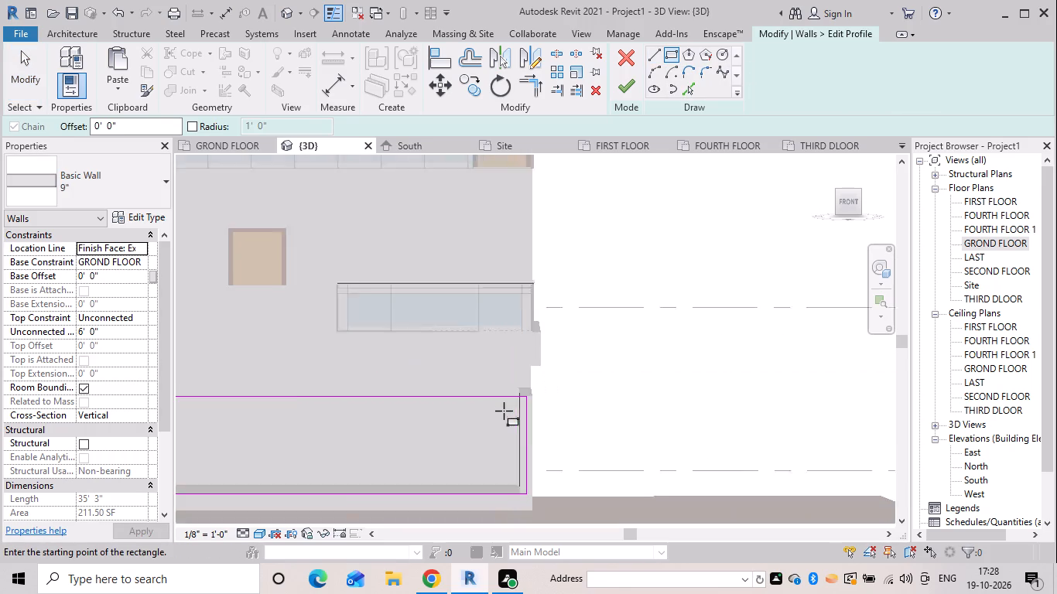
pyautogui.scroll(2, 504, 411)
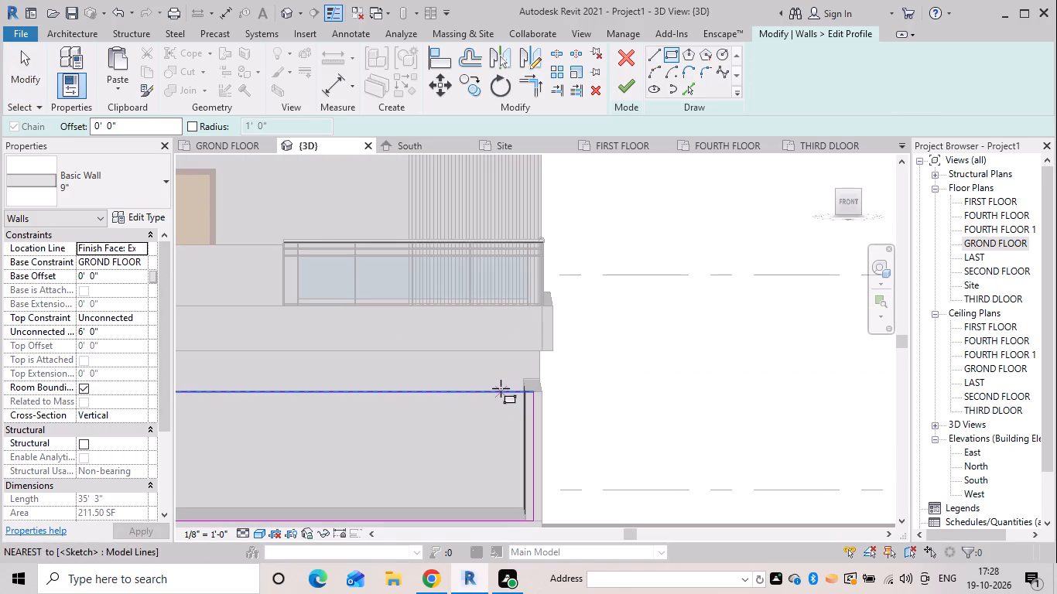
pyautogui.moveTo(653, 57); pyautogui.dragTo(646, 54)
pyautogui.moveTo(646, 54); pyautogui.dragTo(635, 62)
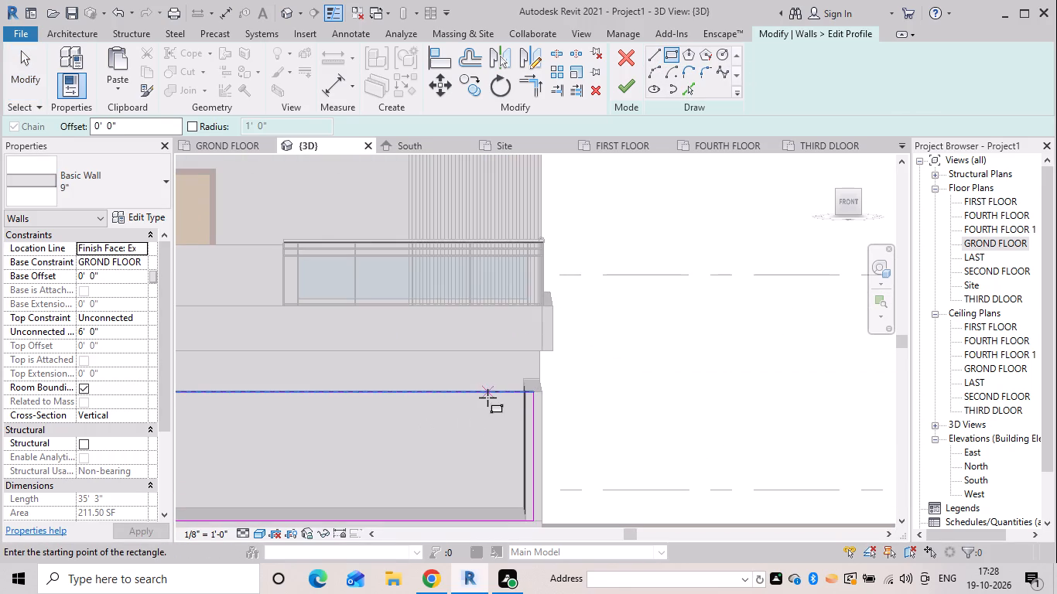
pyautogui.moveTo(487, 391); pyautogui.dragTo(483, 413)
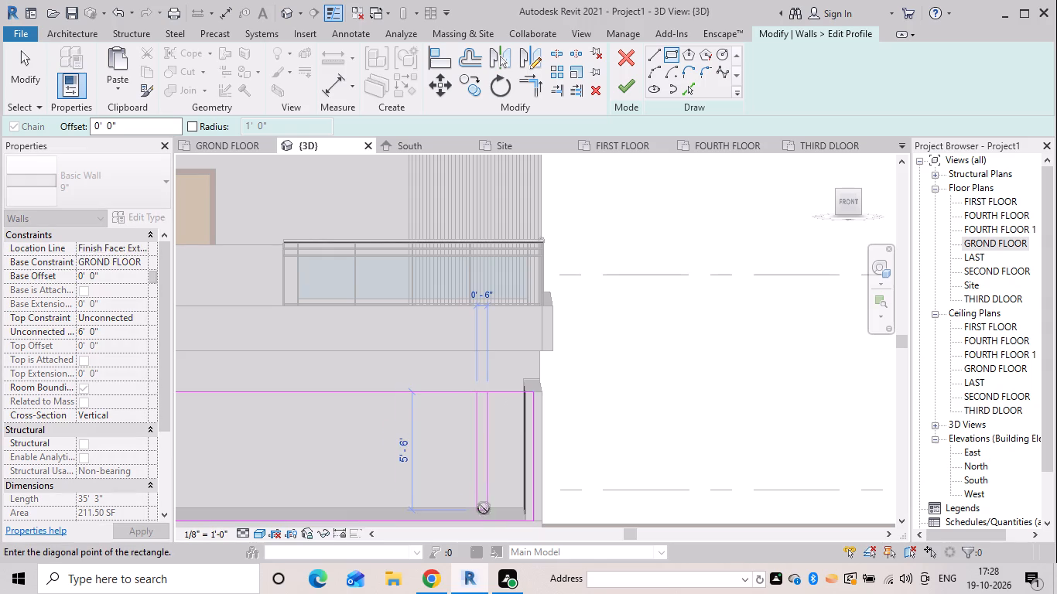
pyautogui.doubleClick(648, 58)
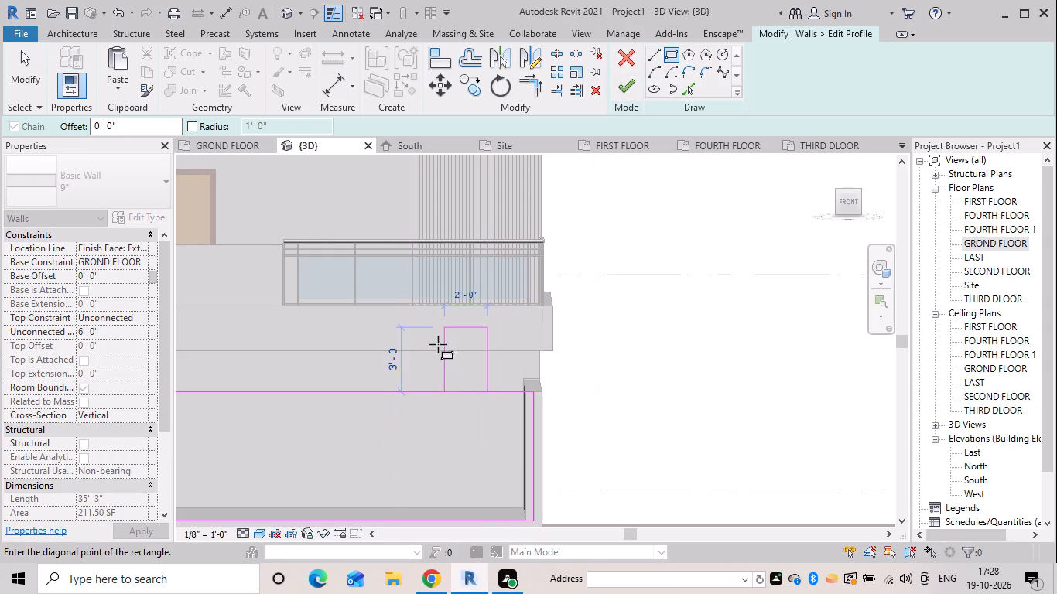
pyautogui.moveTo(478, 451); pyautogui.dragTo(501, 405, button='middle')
# Draw a vertical line across the full height of the wall profile, about 2' from the end farthest from the glazed tower.
pyautogui.tripleClick(654, 53)
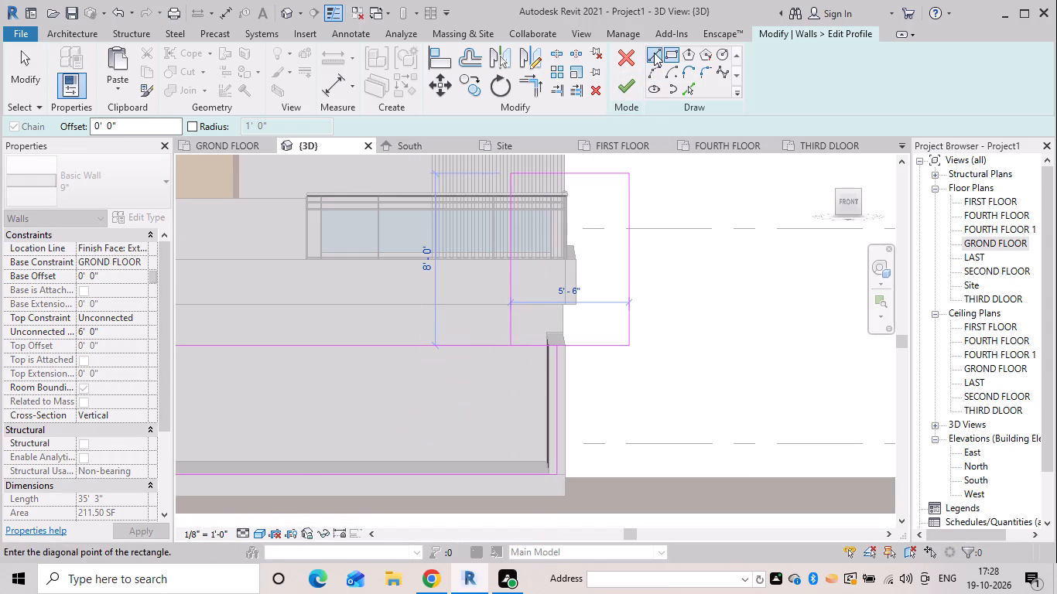
pyautogui.moveTo(652, 52); pyautogui.dragTo(648, 64)
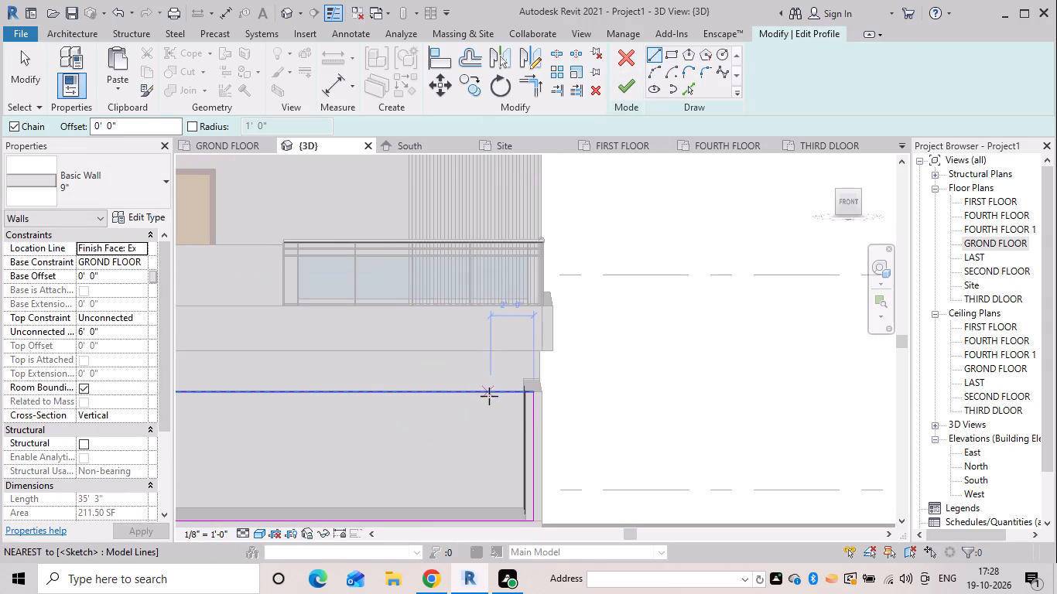
pyautogui.click(489, 396)
pyautogui.moveTo(505, 483); pyautogui.dragTo(490, 347, button='middle')
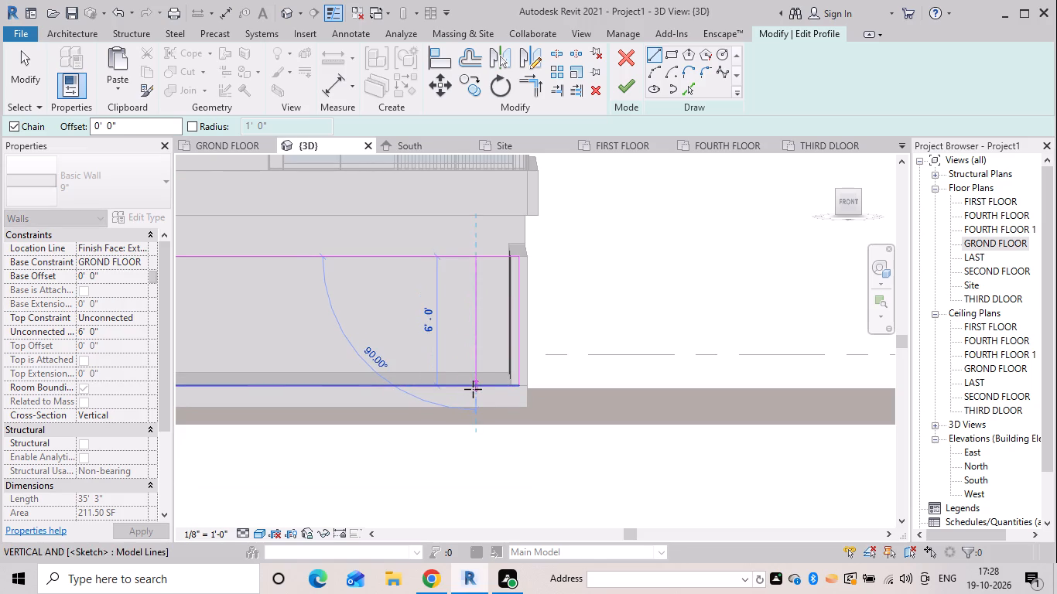
pyautogui.click(473, 389)
pyautogui.press('Escape')
pyautogui.press('Escape')
pyautogui.press('Escape')
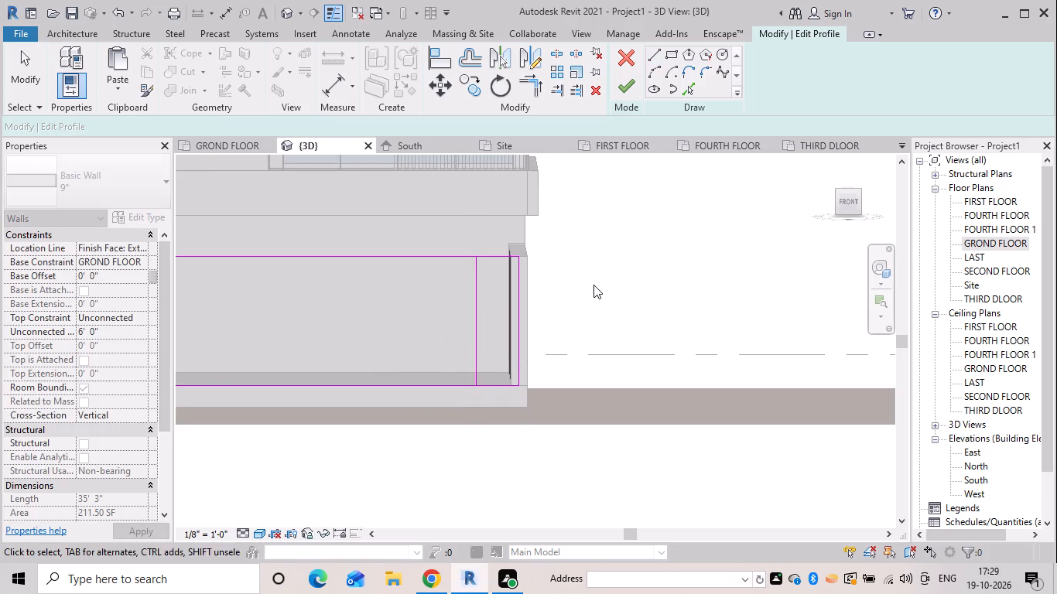
pyautogui.press('Escape')
pyautogui.press('Escape')
pyautogui.press('Escape')
# Draw a second full-height vertical line across the wall profile, about 8'-6" from the first toward the glazed tower.
pyautogui.scroll(-3, 411, 295)
pyautogui.moveTo(411, 296); pyautogui.dragTo(586, 329, button='middle')
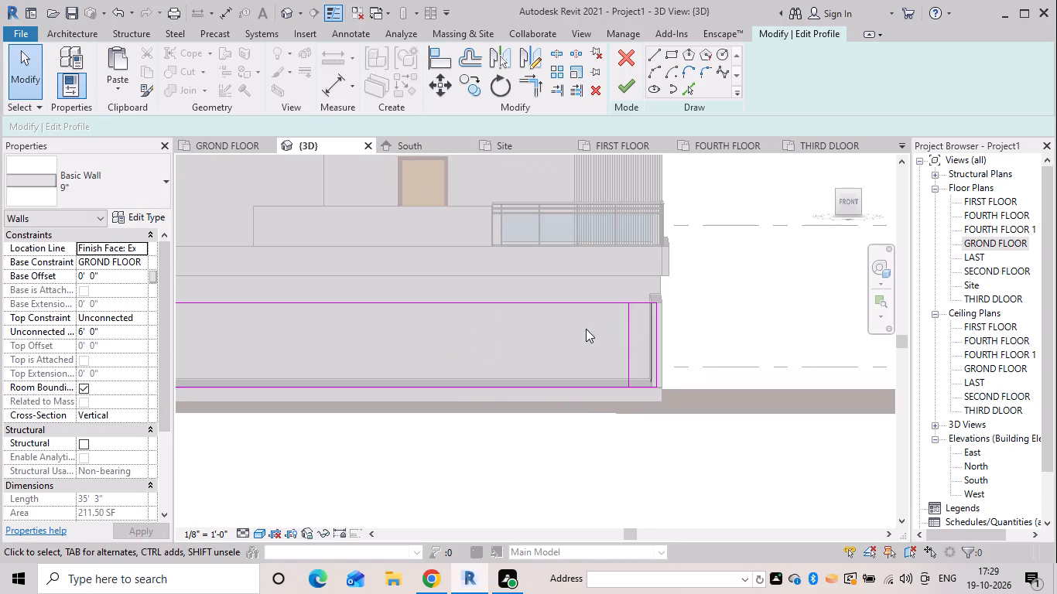
pyautogui.press('Escape')
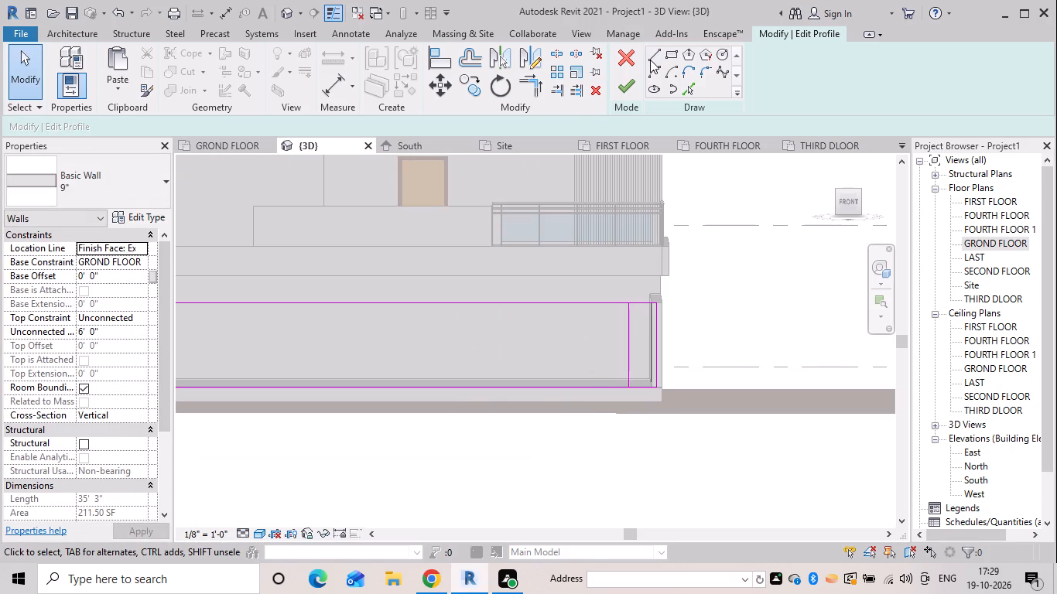
pyautogui.doubleClick(650, 60)
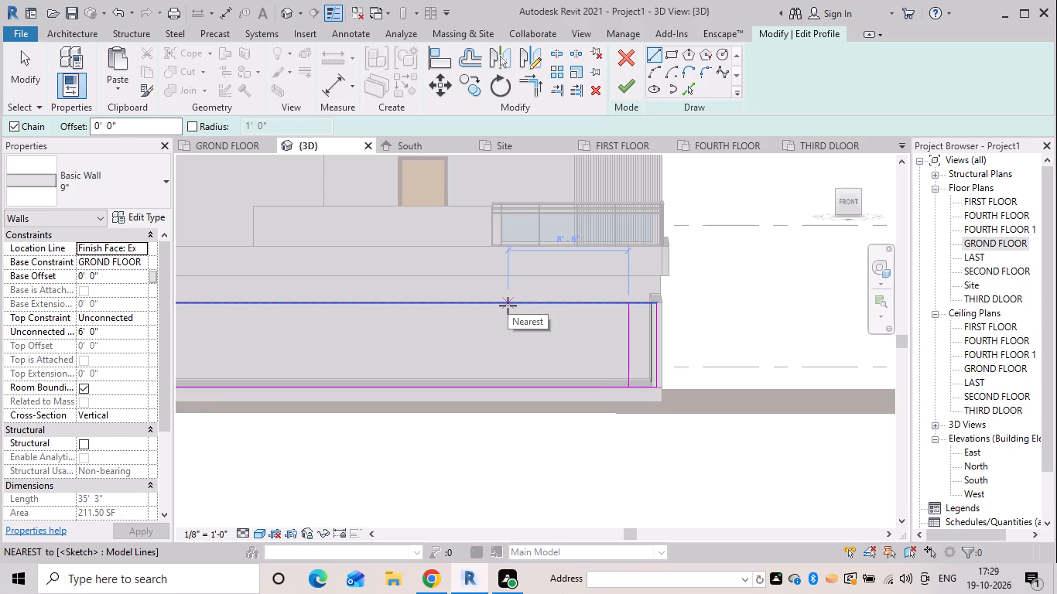
pyautogui.click(508, 306)
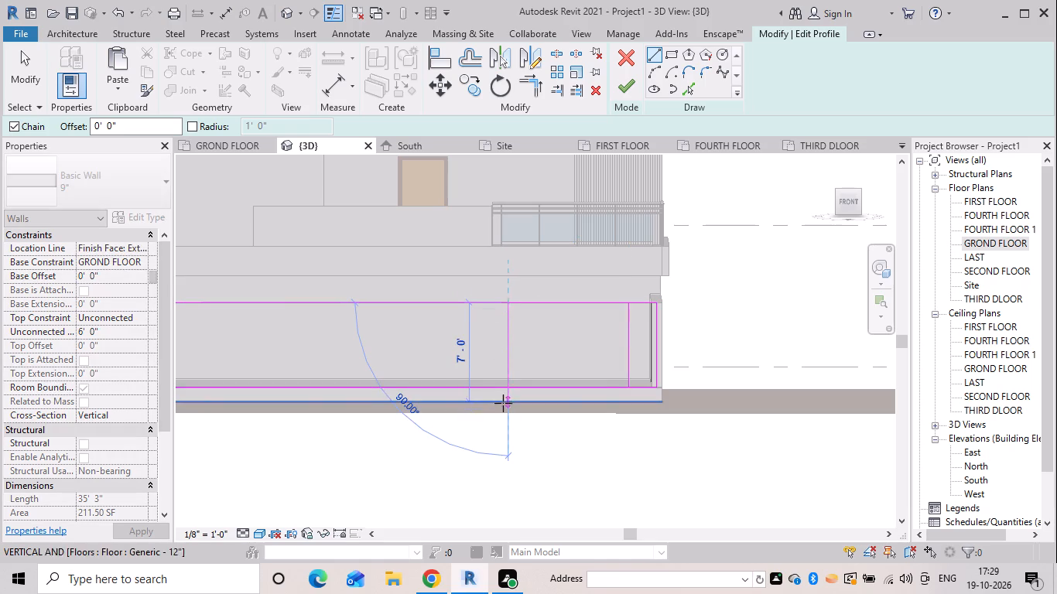
pyautogui.click(505, 390)
pyautogui.press('Escape')
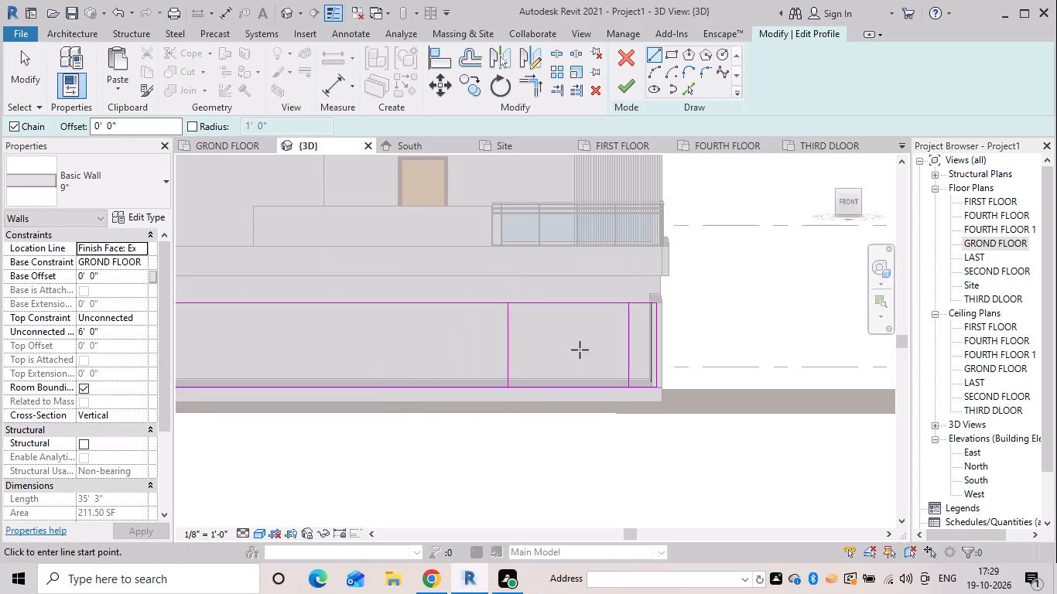
pyautogui.press('Escape')
# Trim the profile's top and bottom lines to the second vertical line, keeping the tower side and unjoining the elements.
pyautogui.press('t')
pyautogui.press('r')
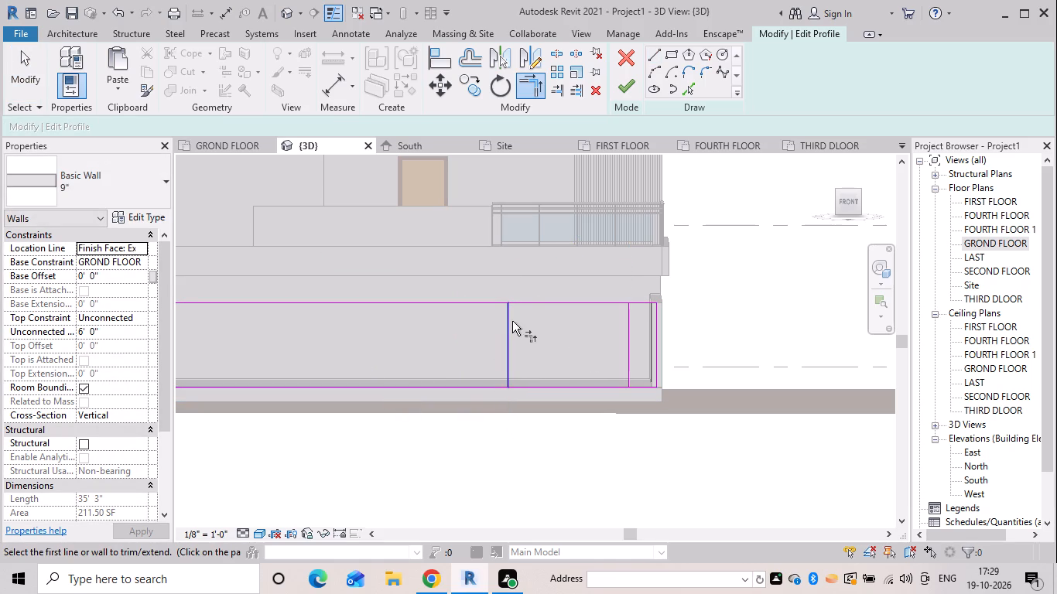
pyautogui.click(512, 321)
pyautogui.click(491, 307)
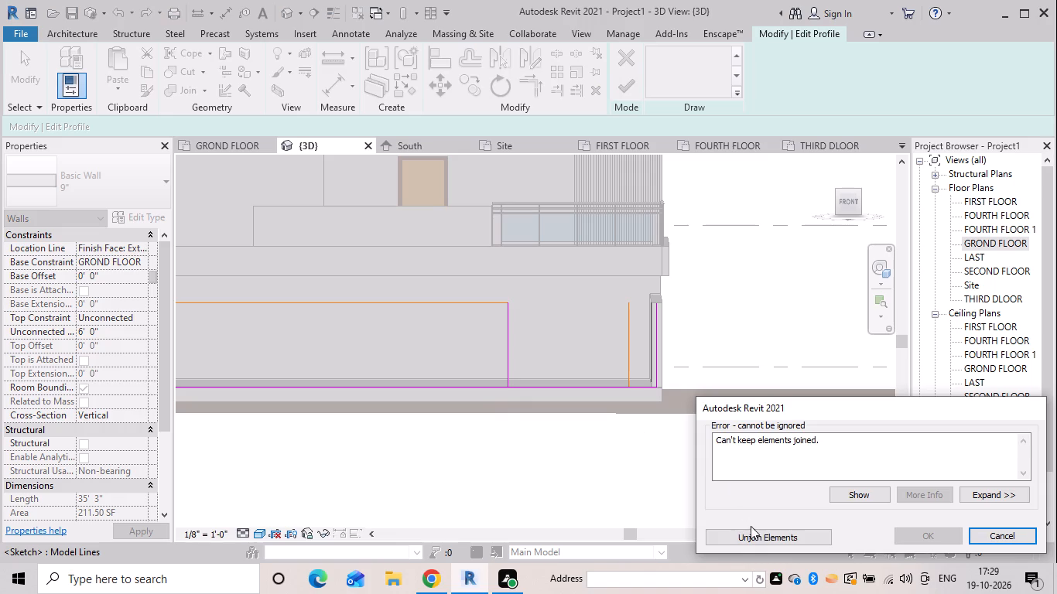
pyautogui.click(753, 532)
pyautogui.moveTo(475, 385); pyautogui.dragTo(484, 385)
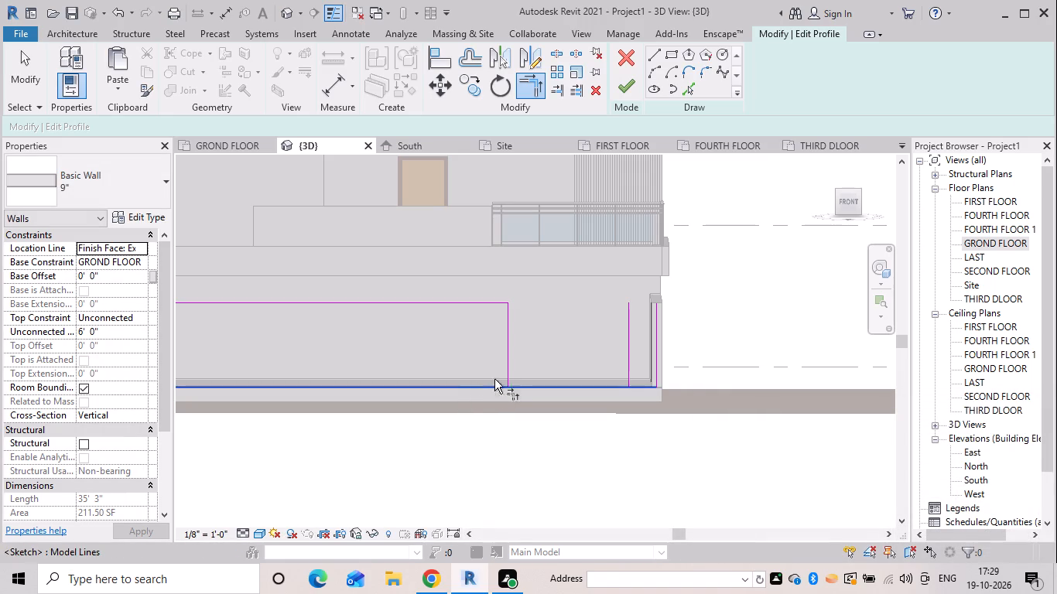
pyautogui.click(503, 356)
pyautogui.click(761, 539)
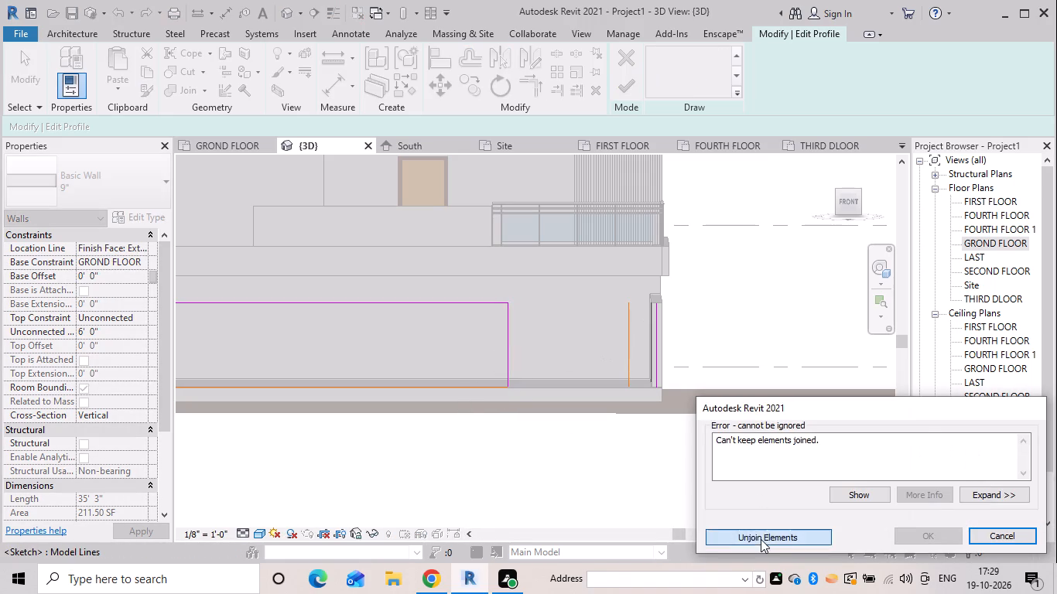
# Close the narrow end pier's outline with top and bottom lines and finish the wall profile.
pyautogui.click(653, 54)
pyautogui.moveTo(653, 54); pyautogui.dragTo(653, 63)
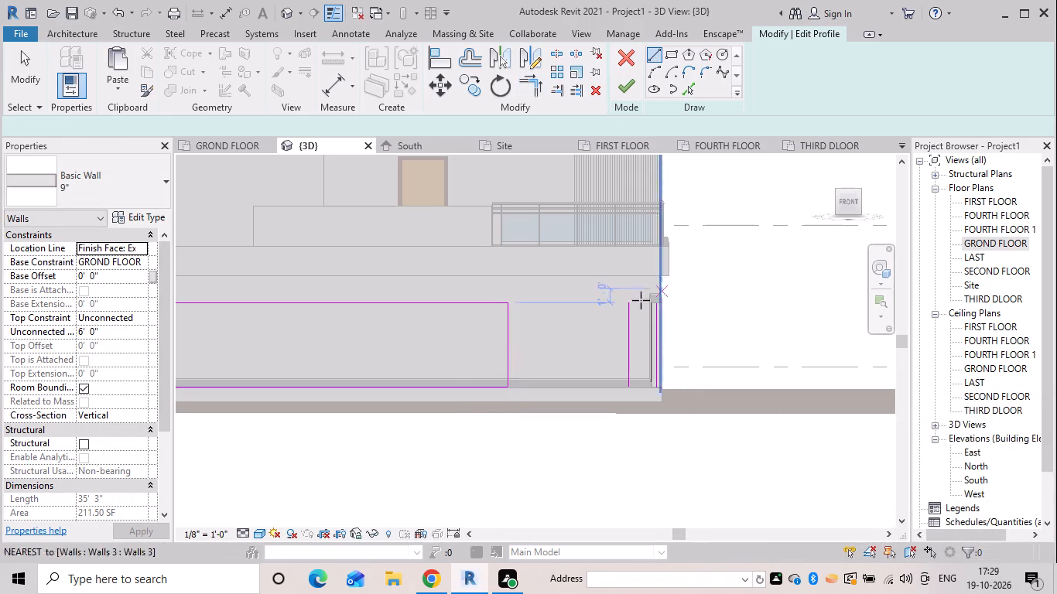
pyautogui.click(628, 302)
pyautogui.click(655, 304)
pyautogui.press('space')
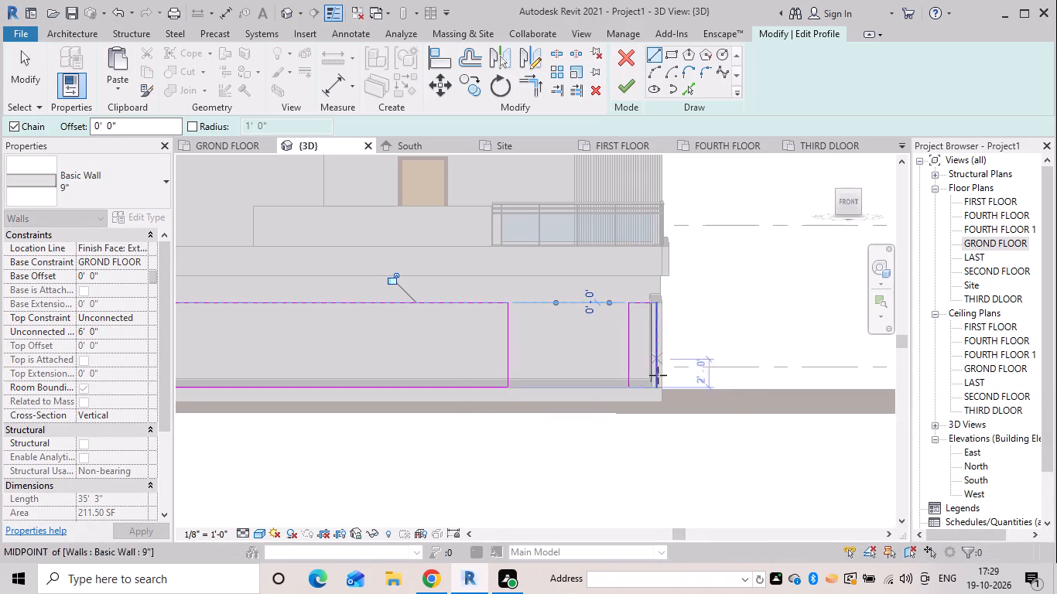
pyautogui.moveTo(627, 387); pyautogui.dragTo(635, 387)
pyautogui.click(655, 384)
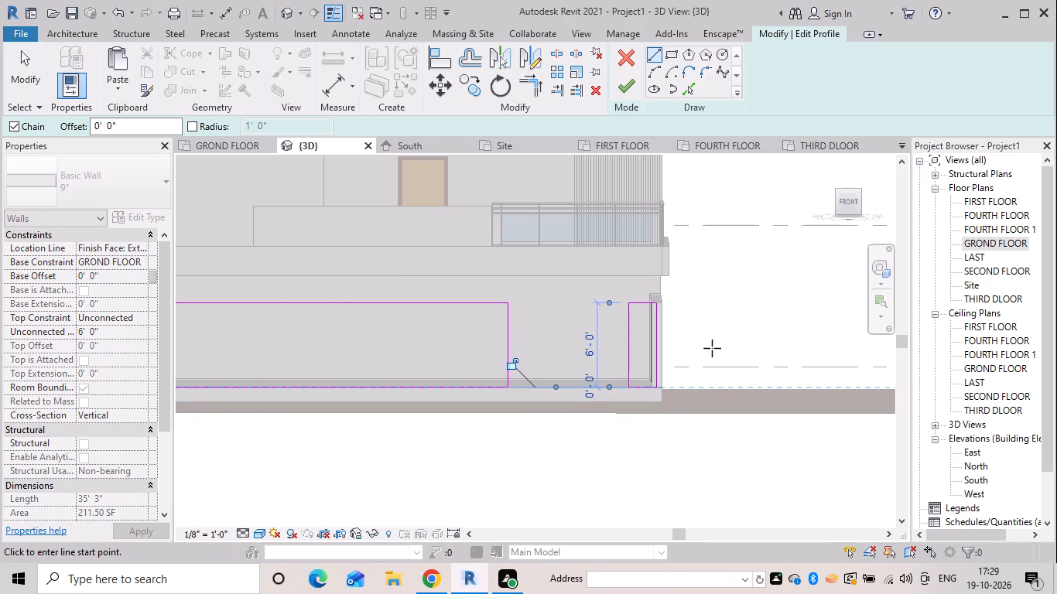
pyautogui.click(640, 82)
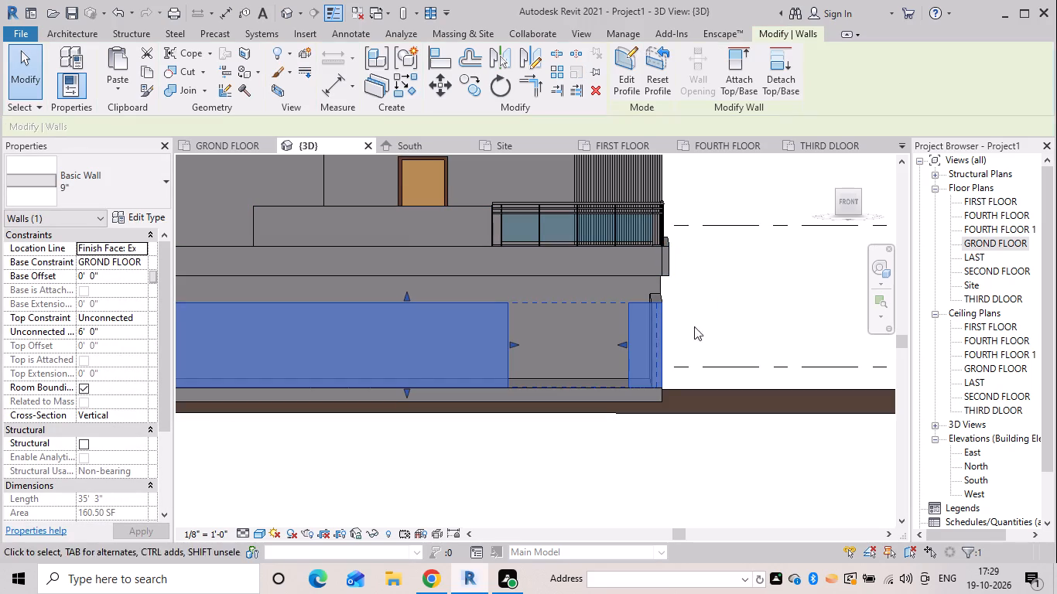
# Reopen the wall profile, raise the narrow end pier's top edge into the floor band above, and finish the profile.
pyautogui.press('Escape')
pyautogui.click(641, 309)
pyautogui.moveTo(641, 87); pyautogui.dragTo(655, 100)
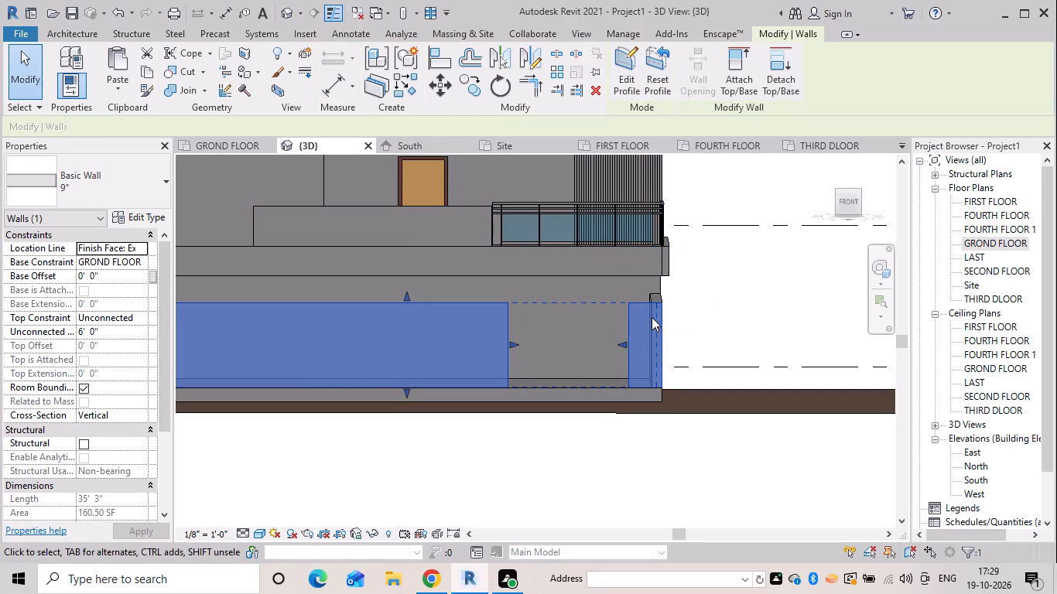
pyautogui.click(637, 61)
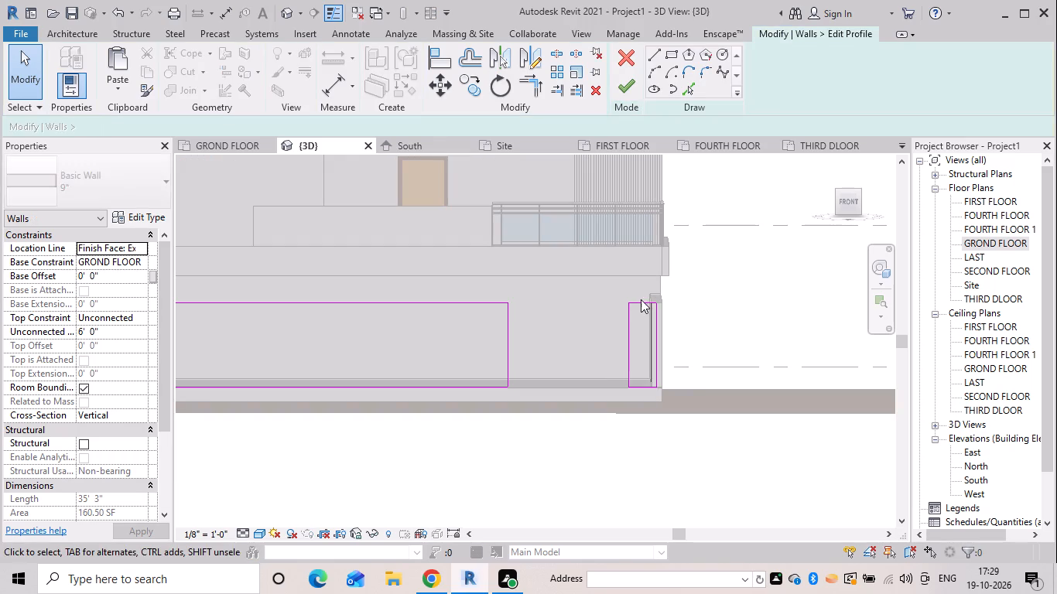
pyautogui.moveTo(641, 302); pyautogui.dragTo(643, 271)
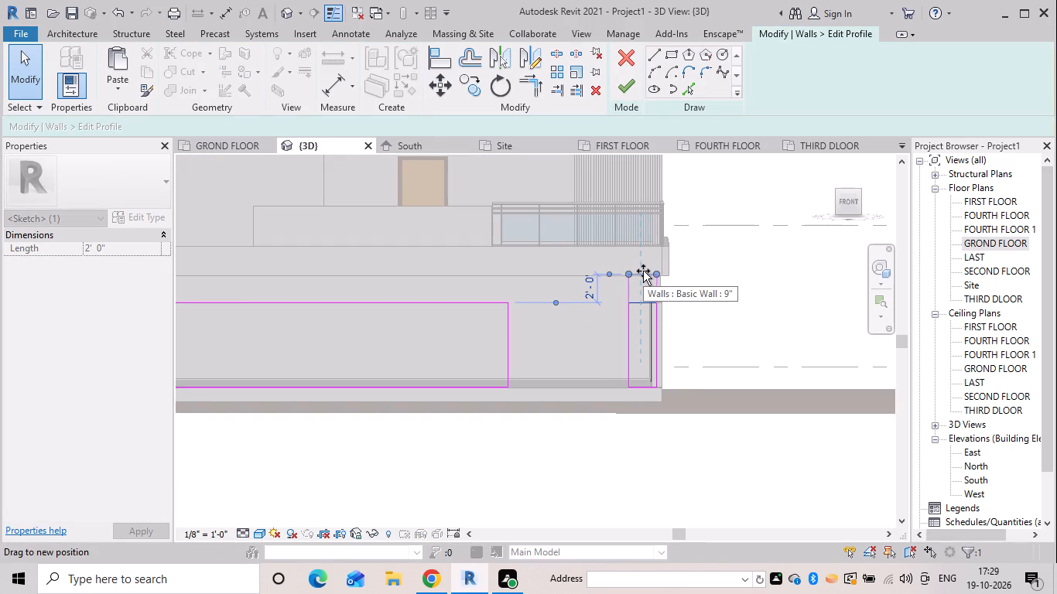
pyautogui.moveTo(643, 271); pyautogui.dragTo(644, 266)
pyautogui.click(726, 267)
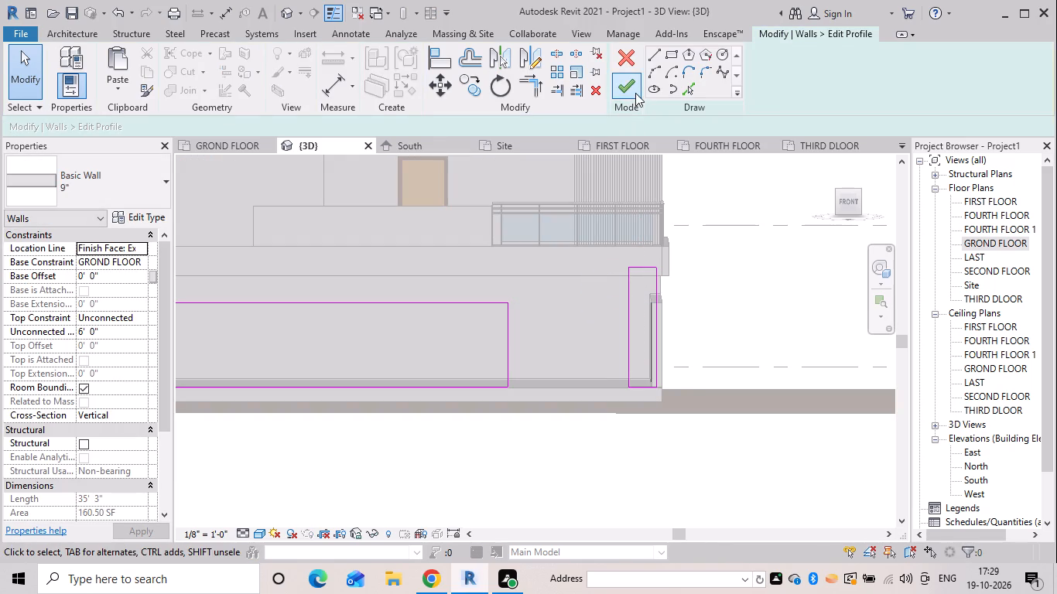
pyautogui.click(635, 93)
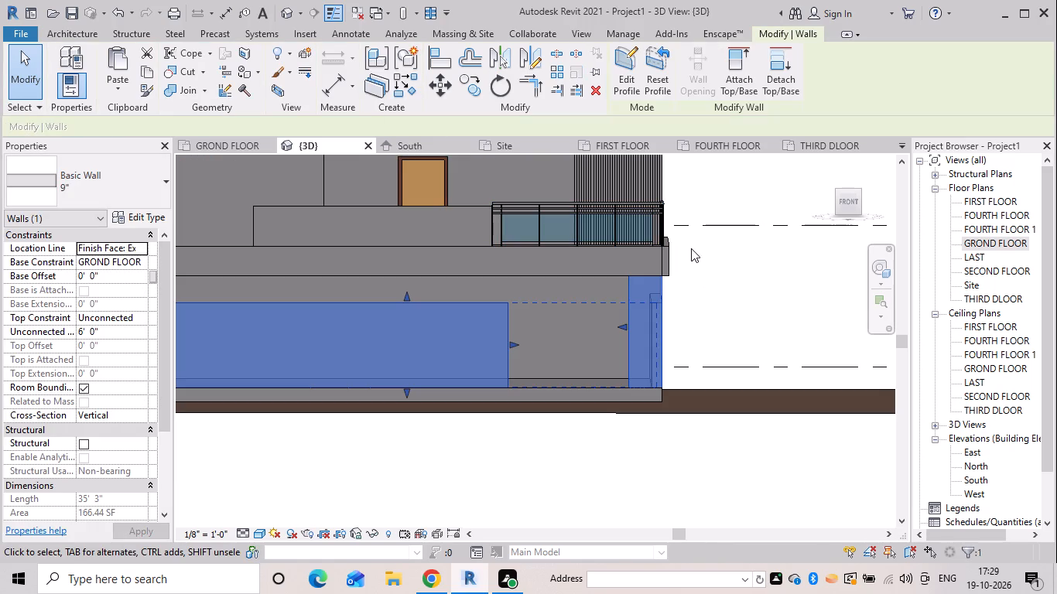
pyautogui.scroll(-2, 497, 283)
pyautogui.press('Escape')
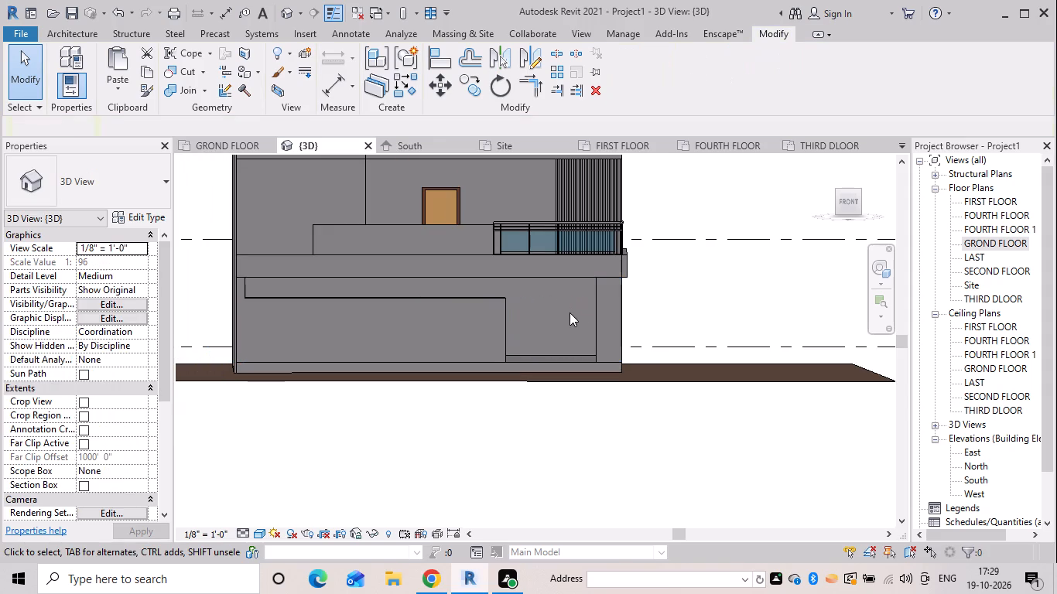
# Reopen the front ground-floor wall's profile, raise the long section's top edge to 8'-6", removing the conflicting constraints, and finish the profile.
pyautogui.click(478, 297)
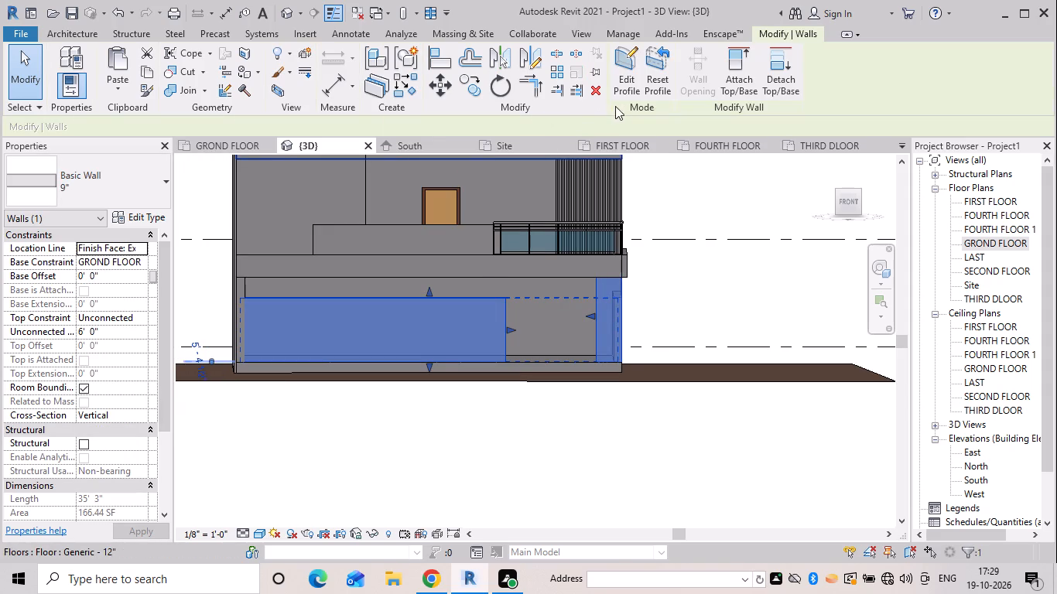
pyautogui.click(617, 87)
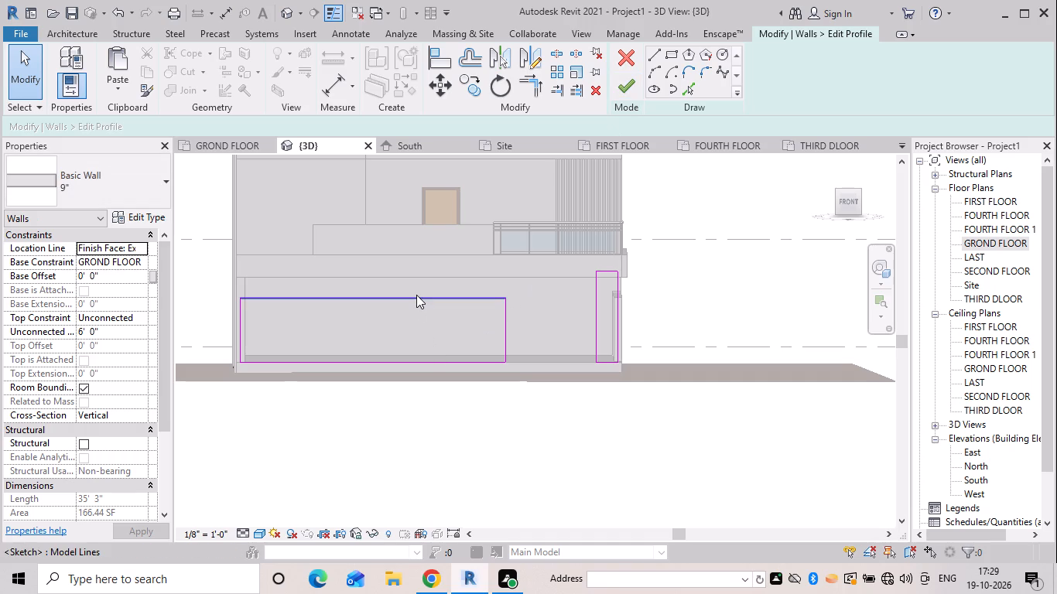
pyautogui.moveTo(416, 295); pyautogui.dragTo(422, 265)
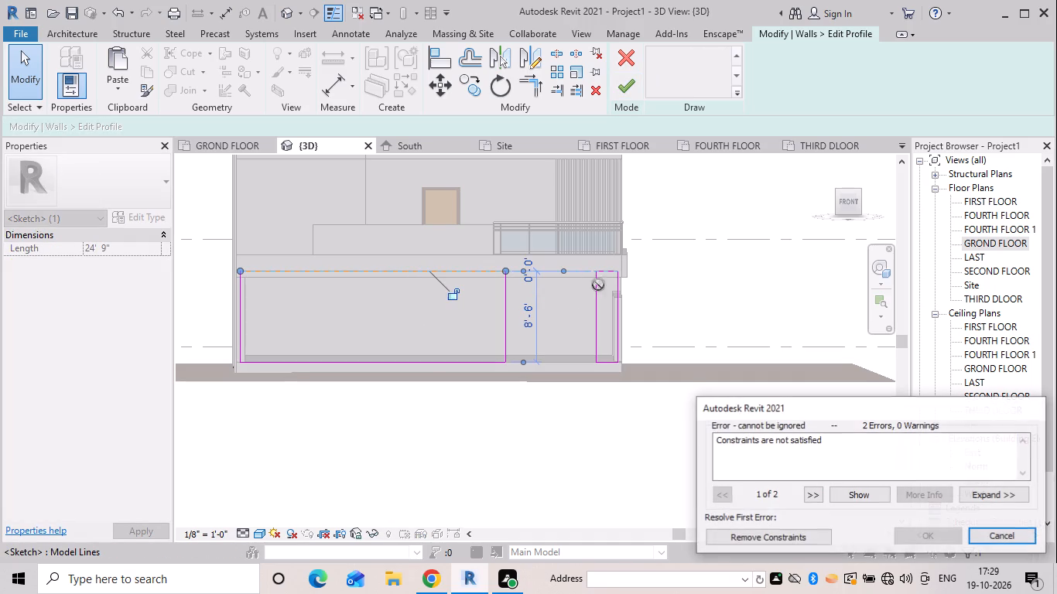
pyautogui.click(758, 530)
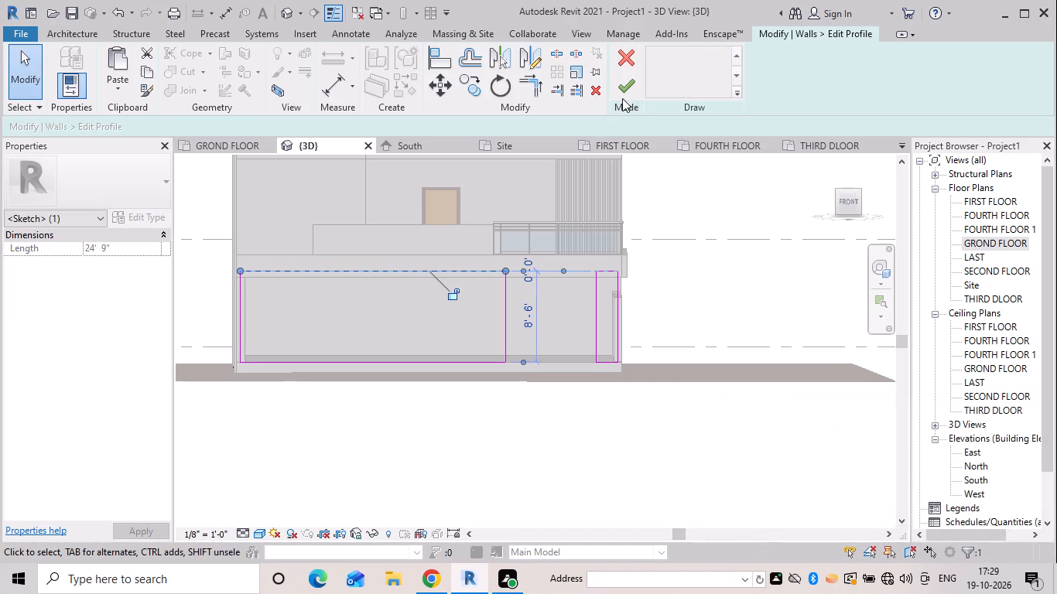
pyautogui.click(624, 84)
pyautogui.press('Escape')
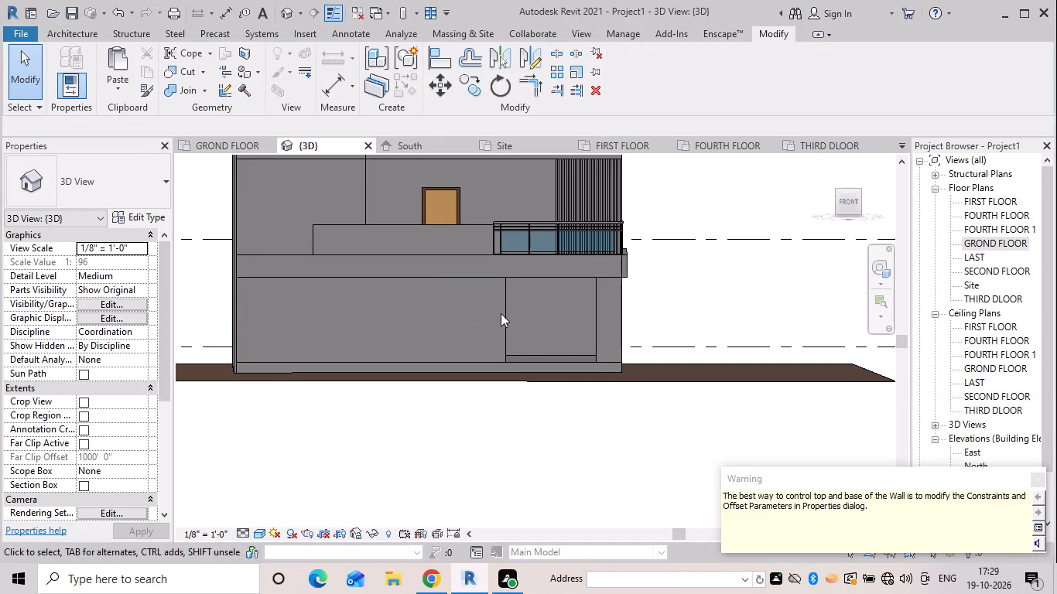
# Start an in-place model in the Floors category for the front wall opening, keeping the default name.
pyautogui.keyDown('shift'); pyautogui.moveTo(698, 298); pyautogui.dragTo(603, 338, button='middle'); pyautogui.keyUp('shift')
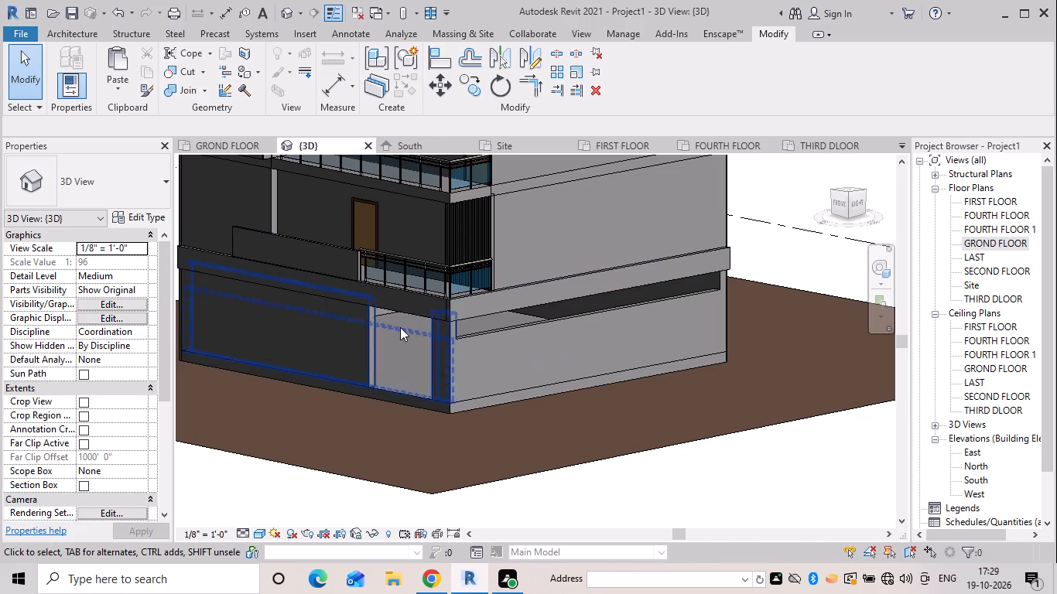
pyautogui.scroll(9, 385, 357)
pyautogui.scroll(2, 375, 419)
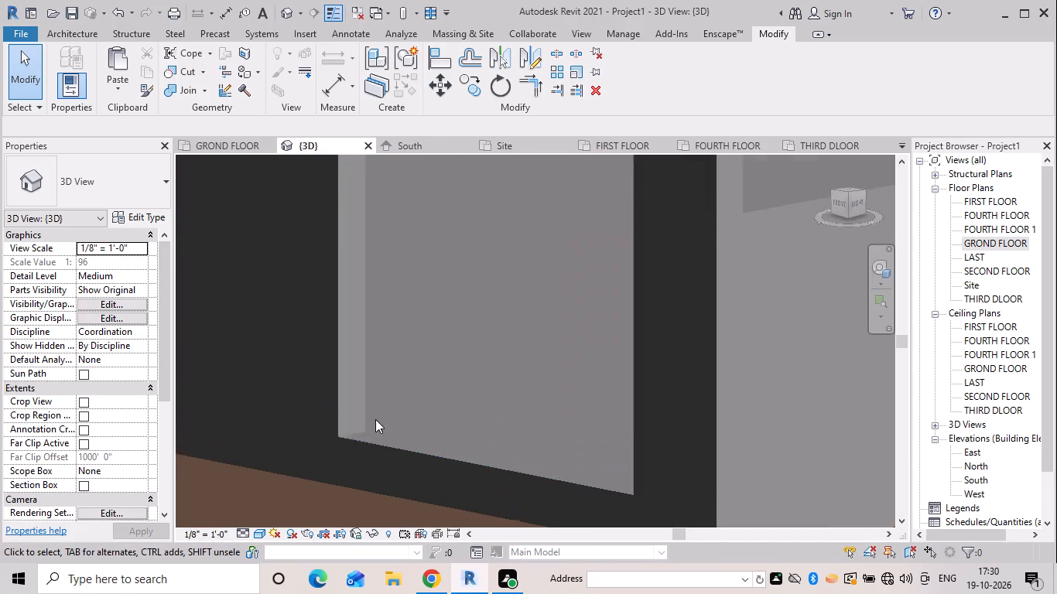
pyautogui.scroll(3, 375, 419)
pyautogui.scroll(-4, 376, 426)
pyautogui.moveTo(374, 420); pyautogui.dragTo(315, 315, button='middle')
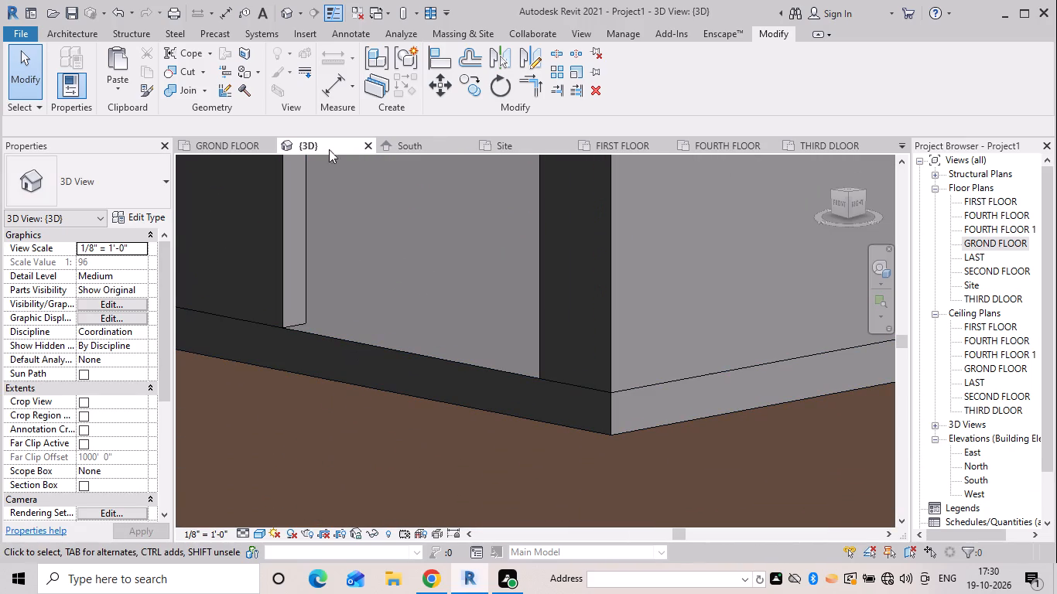
pyautogui.click(77, 34)
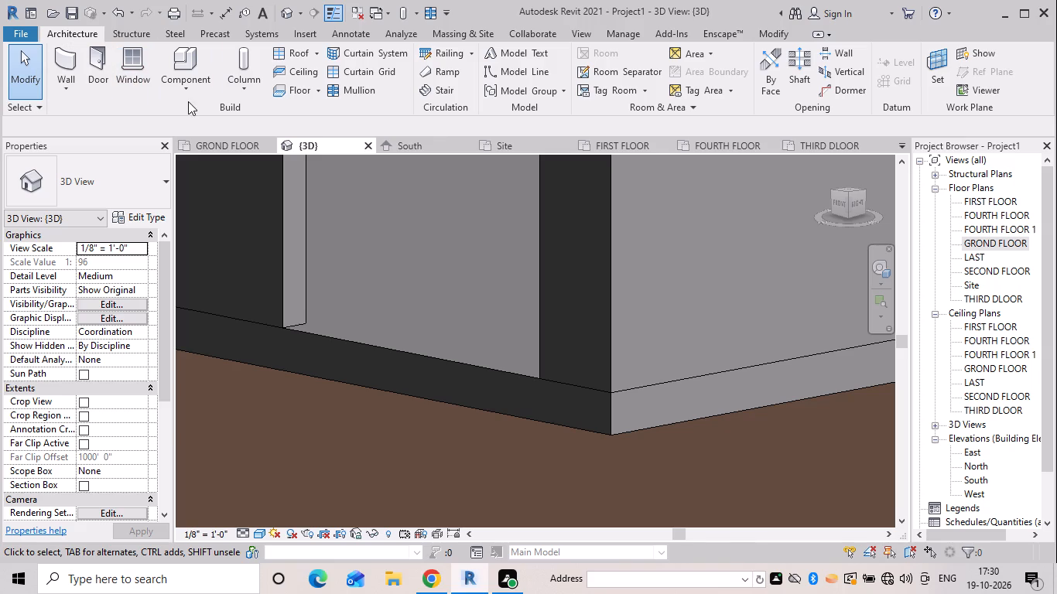
pyautogui.click(186, 77)
pyautogui.moveTo(255, 156); pyautogui.dragTo(263, 159)
pyautogui.click(476, 268)
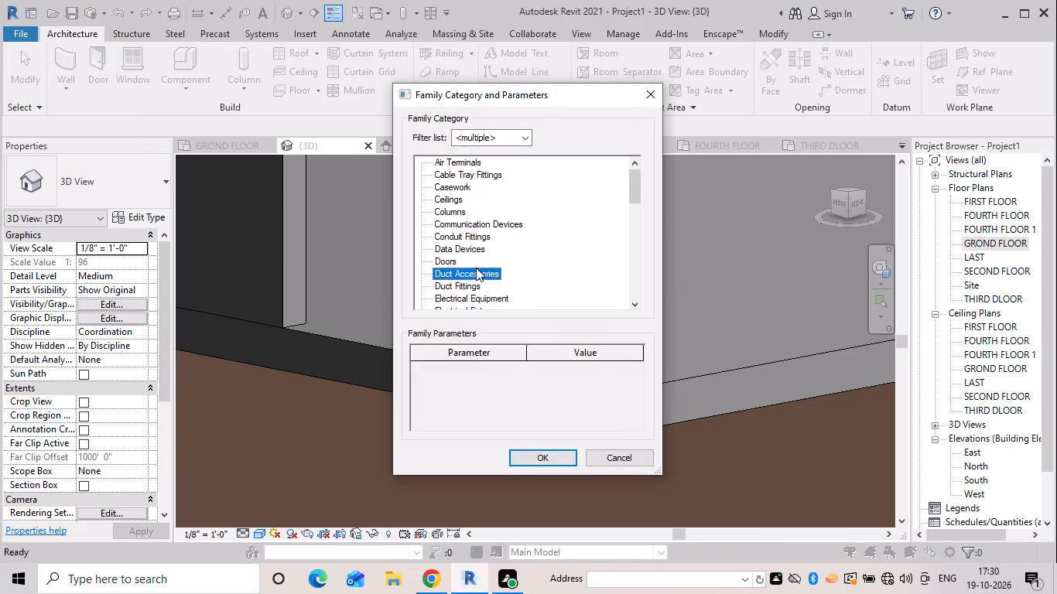
pyautogui.press('g')
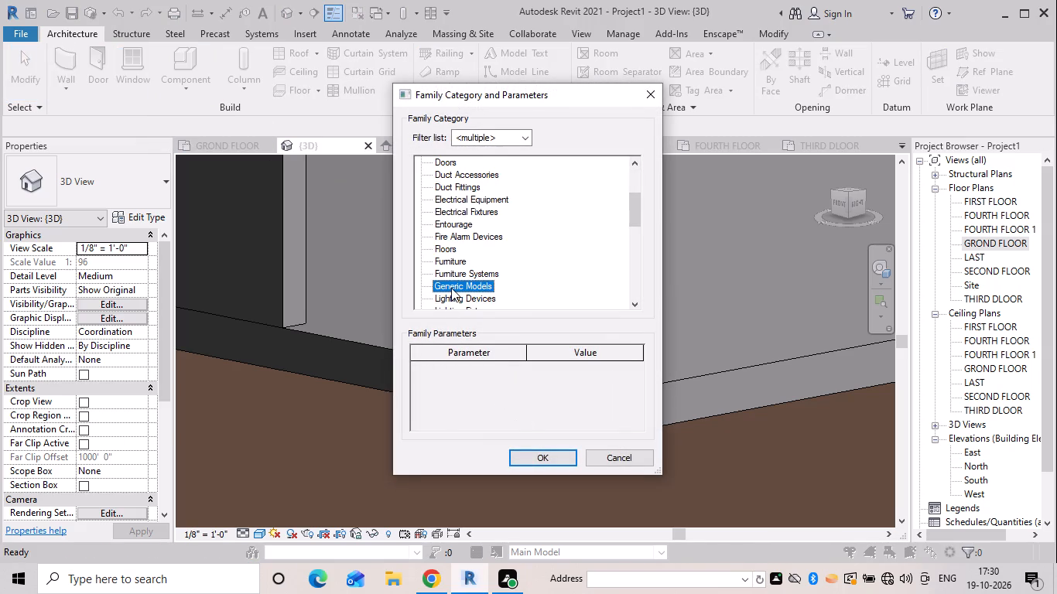
pyautogui.press('a')
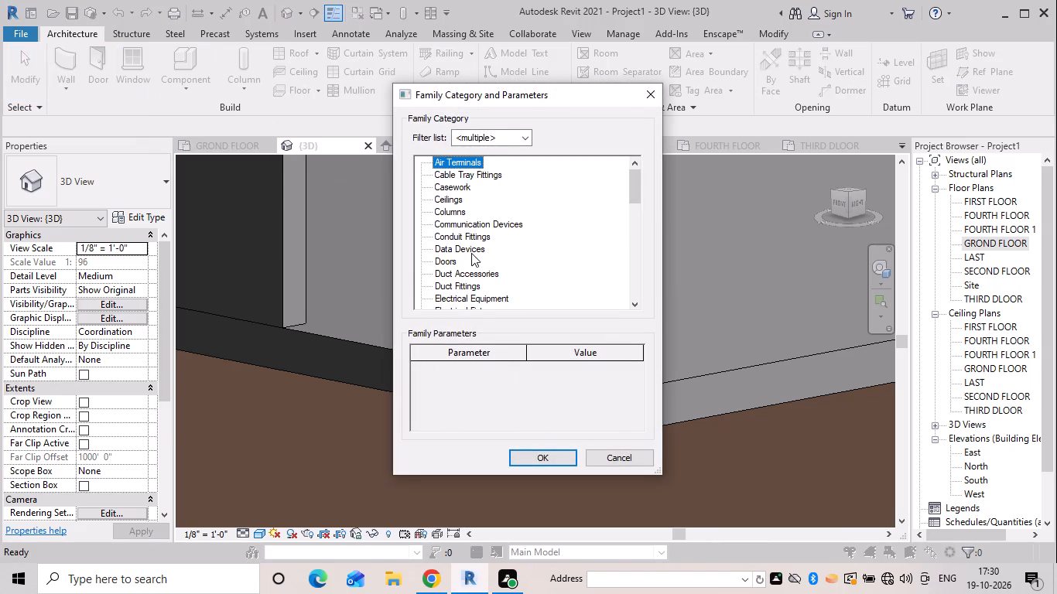
pyautogui.press('t')
pyautogui.press('e')
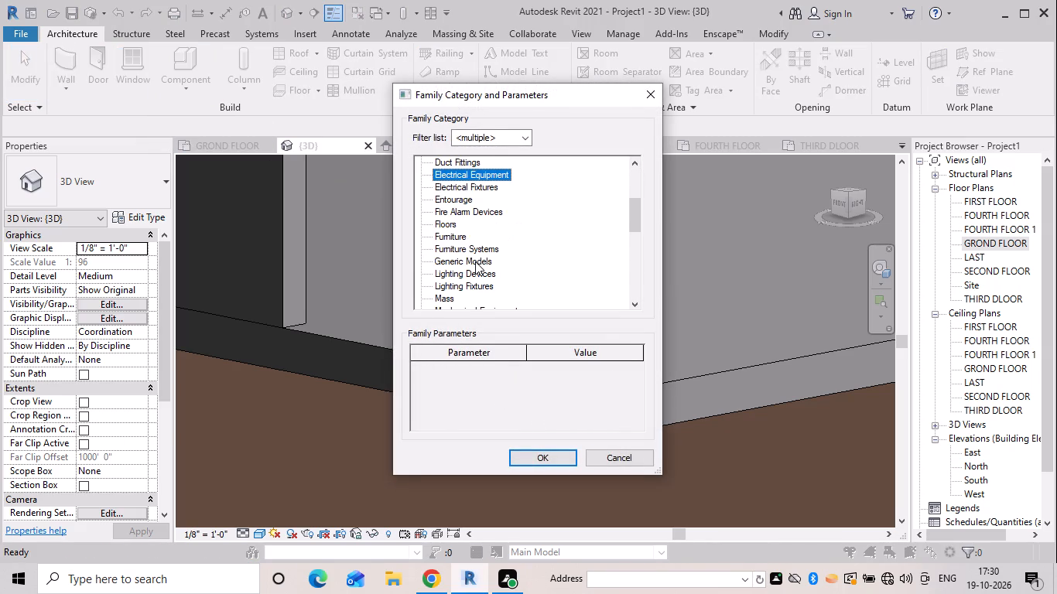
pyautogui.press('w')
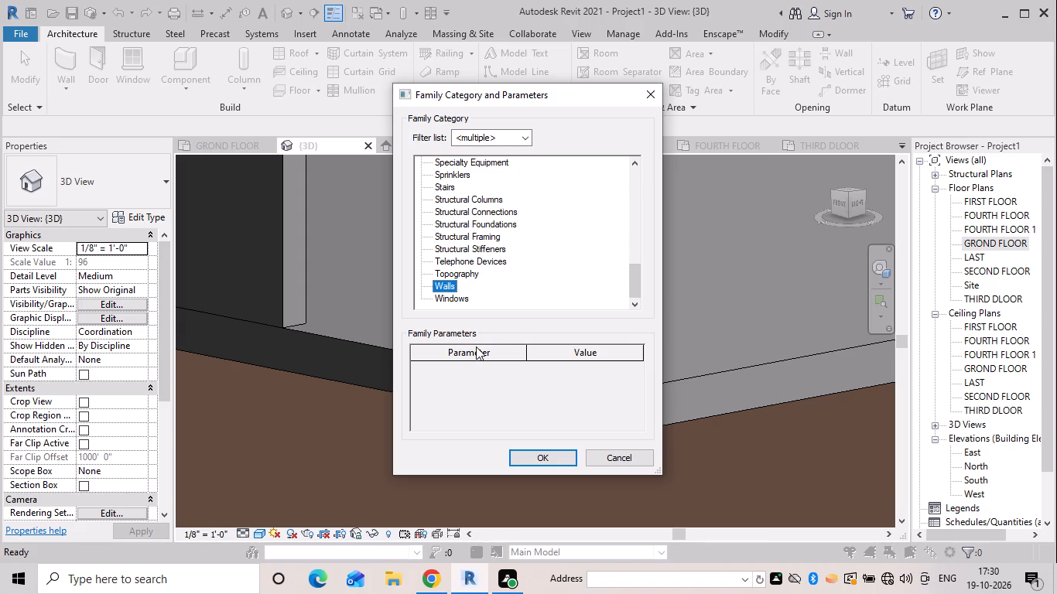
pyautogui.press('f')
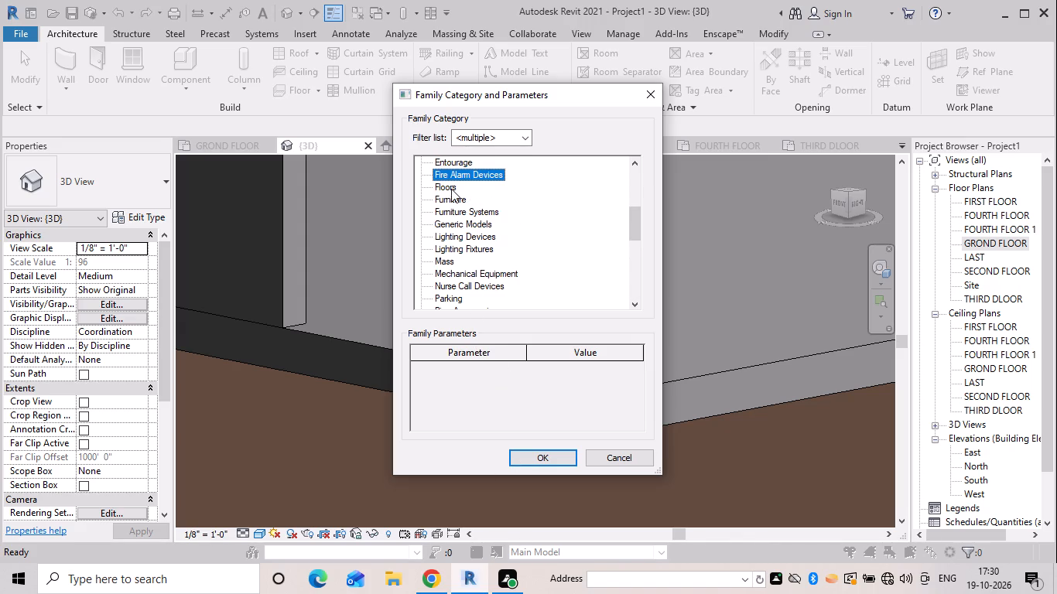
pyautogui.click(451, 189)
pyautogui.click(559, 461)
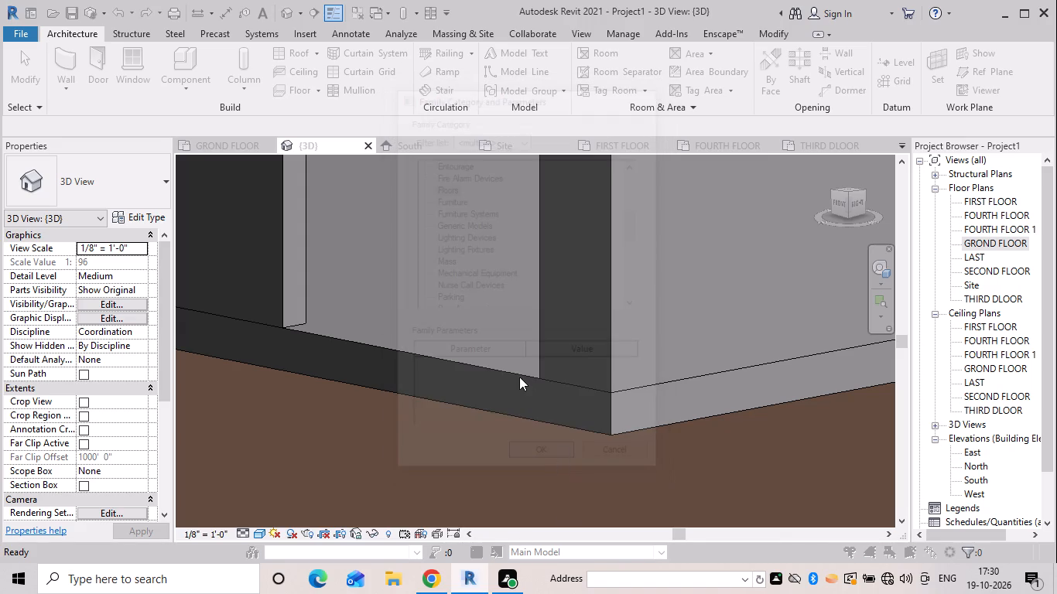
pyautogui.click(526, 319)
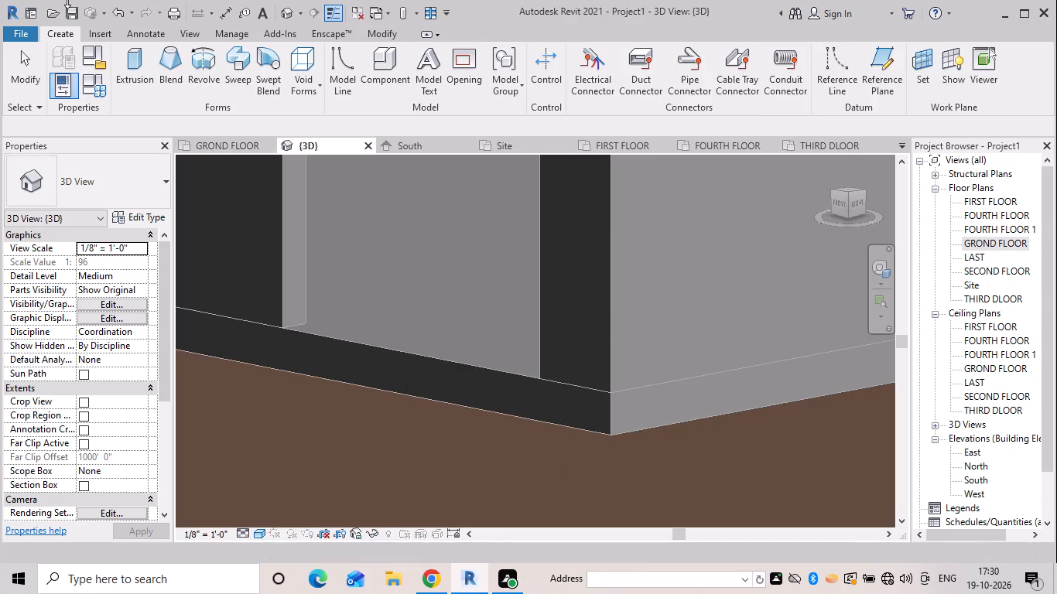
# Start an extrusion and set its work plane by picking the 9" front wall's reference plane at the opening.
pyautogui.click(142, 60)
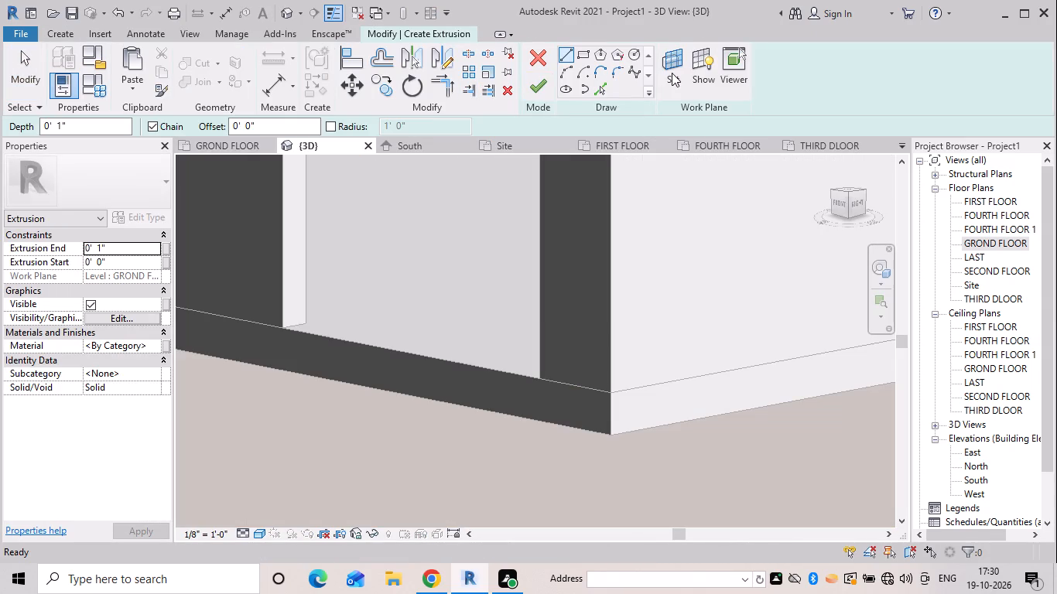
pyautogui.click(672, 73)
pyautogui.click(428, 306)
pyautogui.click(451, 375)
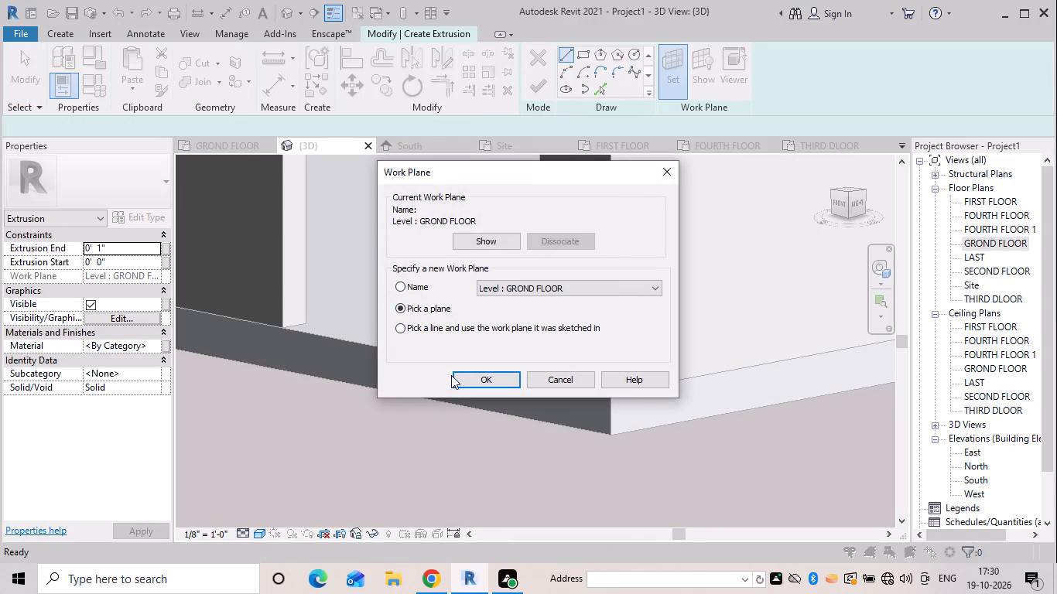
pyautogui.click(477, 381)
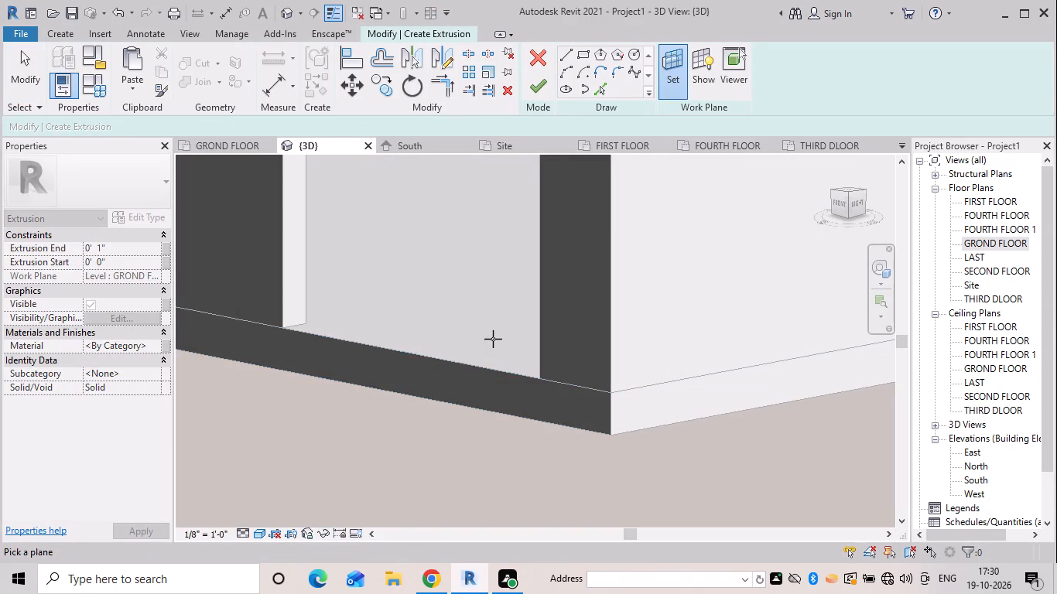
pyautogui.scroll(-2, 462, 381)
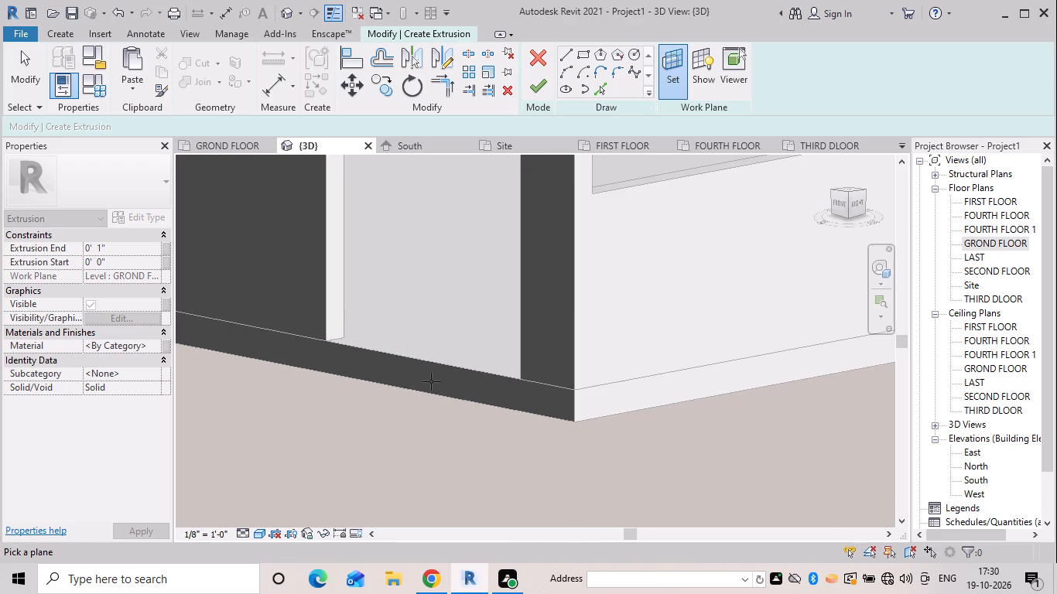
pyautogui.keyDown('shift'); pyautogui.moveTo(430, 381); pyautogui.dragTo(460, 428, button='middle'); pyautogui.keyUp('shift')
pyautogui.scroll(6, 563, 415)
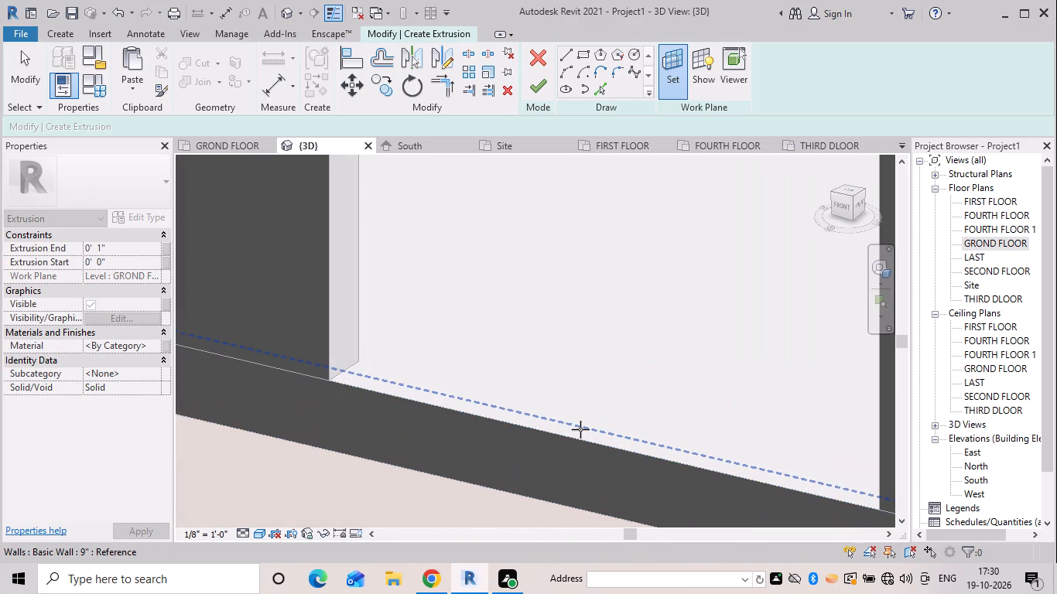
pyautogui.click(580, 429)
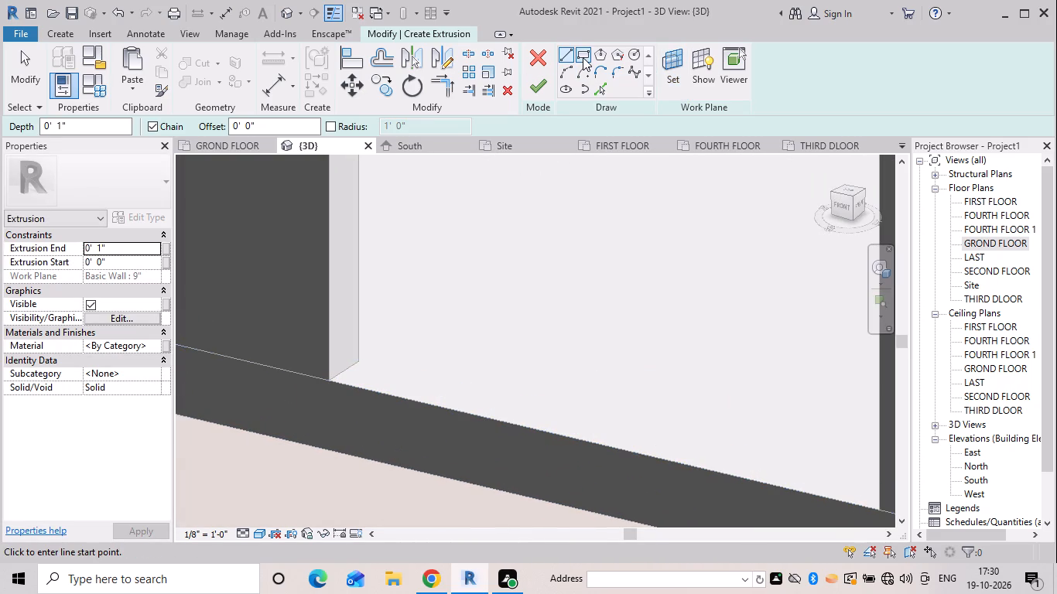
# Sketch a rectangle across the opening's full width, about 8'-8" wide and 5'-7" high, and finish the 1" deep extrusion.
pyautogui.doubleClick(583, 57)
pyautogui.moveTo(327, 377); pyautogui.dragTo(355, 382)
pyautogui.press('Escape')
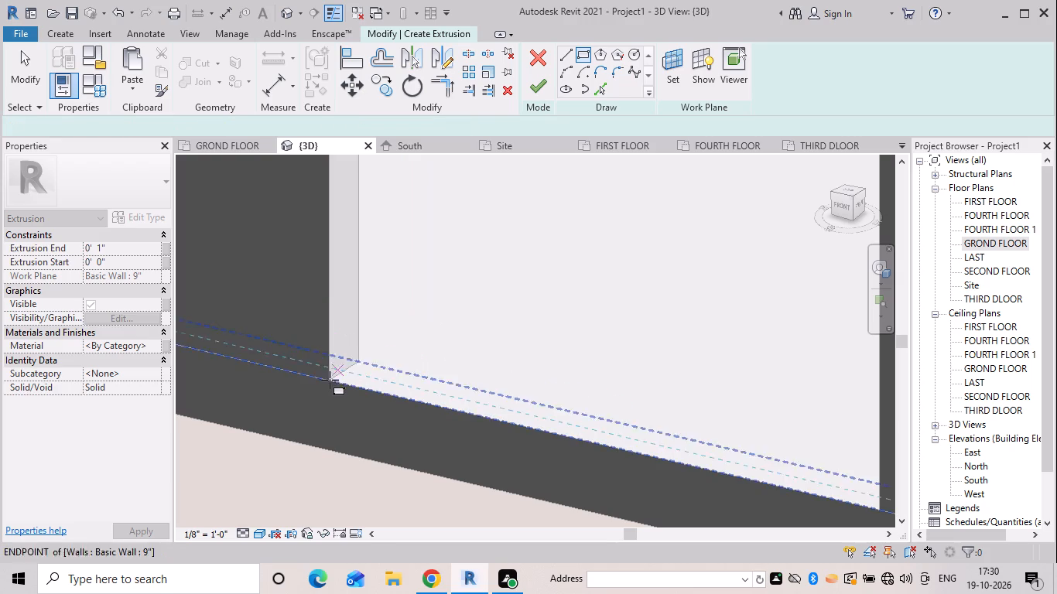
pyautogui.click(331, 382)
pyautogui.scroll(-10, 439, 314)
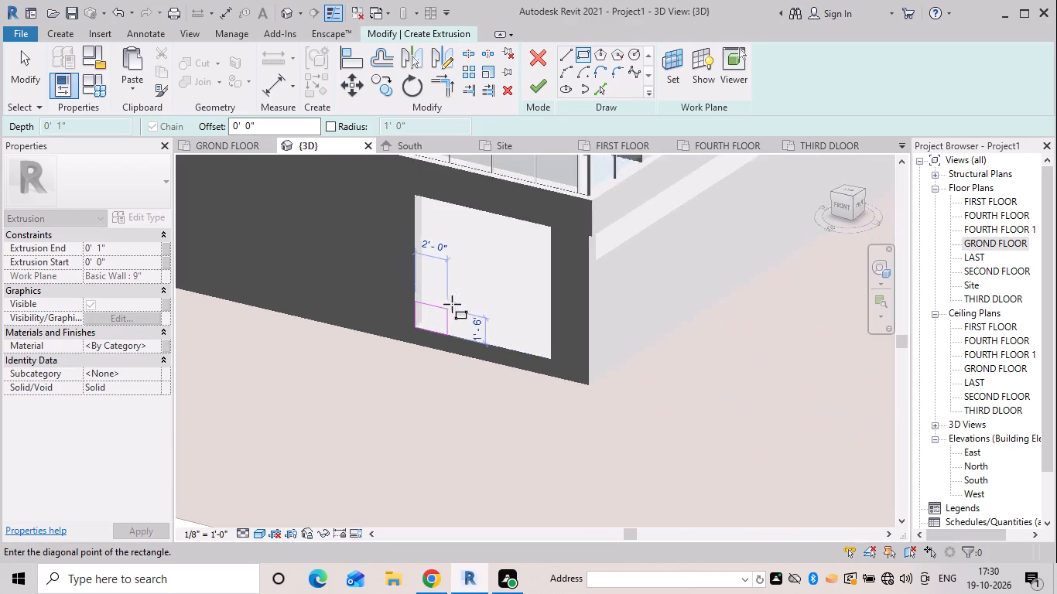
pyautogui.keyDown('shift'); pyautogui.moveTo(453, 303); pyautogui.dragTo(535, 232, button='middle'); pyautogui.keyUp('shift')
pyautogui.scroll(-2, 700, 203)
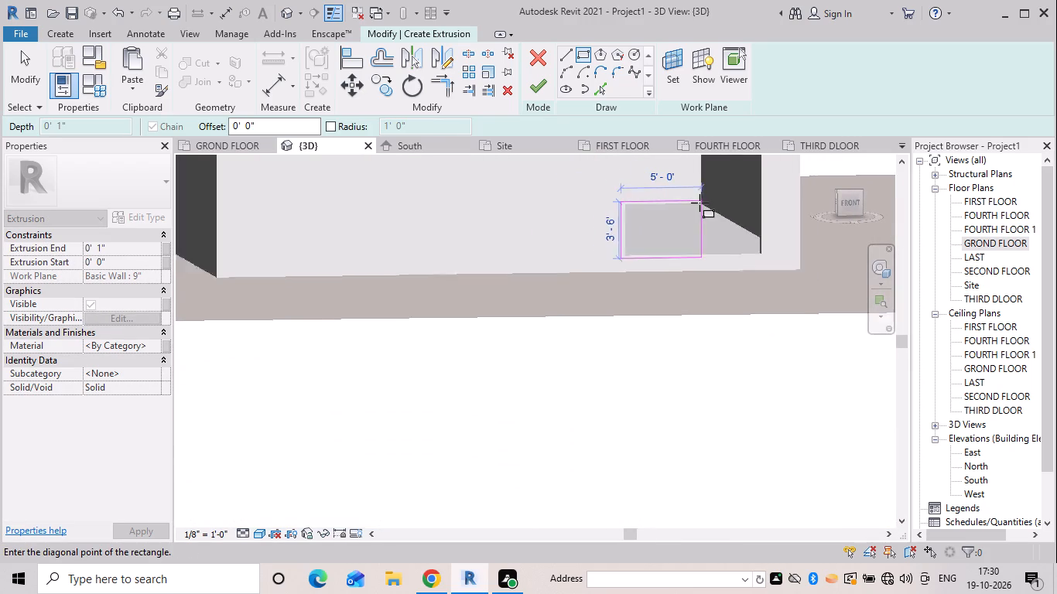
pyautogui.scroll(-1, 700, 203)
pyautogui.moveTo(700, 203); pyautogui.dragTo(547, 247, button='middle')
pyautogui.scroll(1, 696, 207)
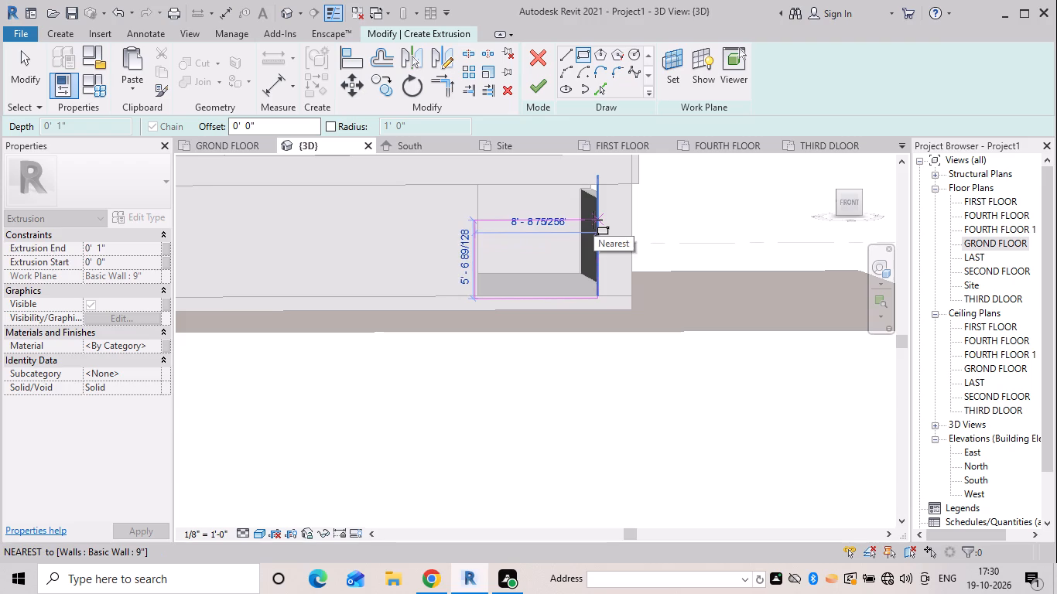
pyautogui.click(593, 220)
pyautogui.click(544, 97)
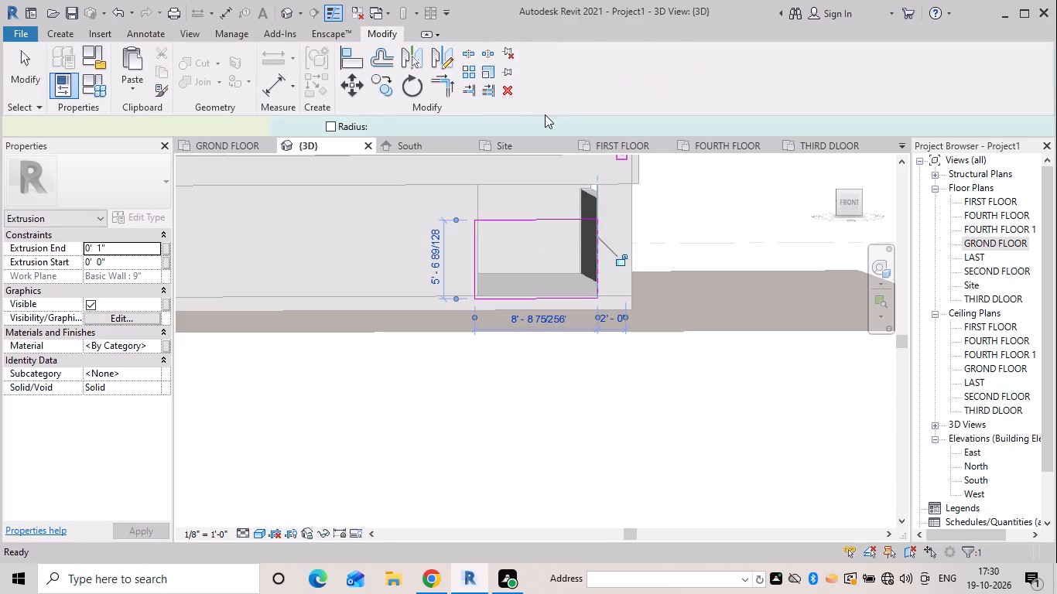
pyautogui.press('Escape')
# Reopen the gate panel extrusion's sketch and draw a vertical line down its middle, about 4'-4" from each side.
pyautogui.keyDown('shift'); pyautogui.moveTo(641, 328); pyautogui.dragTo(568, 387, button='middle'); pyautogui.keyUp('shift')
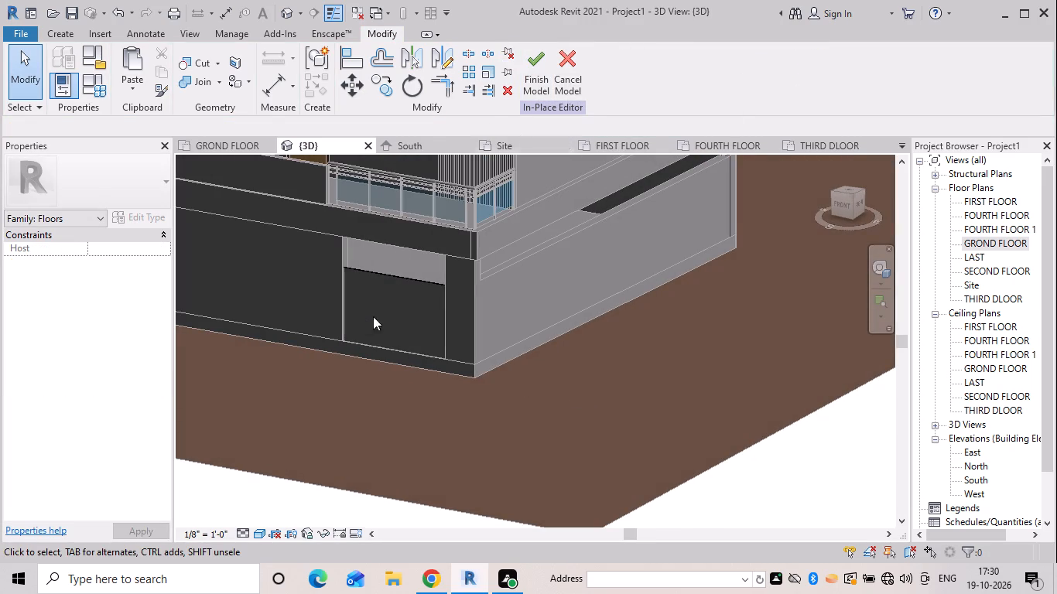
pyautogui.click(413, 285)
pyautogui.click(544, 82)
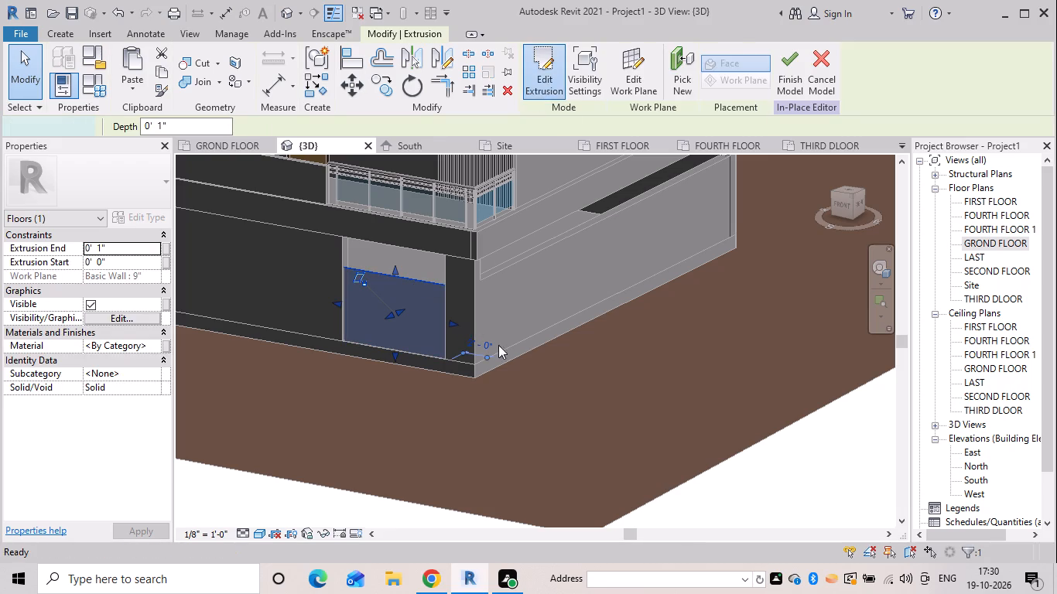
pyautogui.keyDown('shift'); pyautogui.moveTo(524, 355); pyautogui.dragTo(594, 312, button='middle'); pyautogui.keyUp('shift')
pyautogui.moveTo(571, 53); pyautogui.dragTo(556, 104)
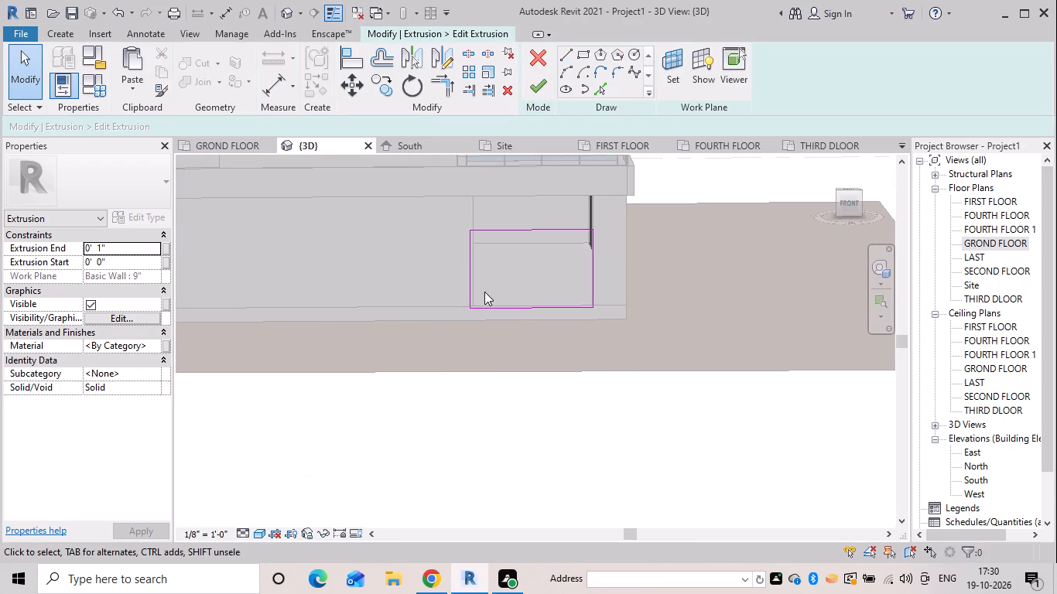
pyautogui.moveTo(559, 59); pyautogui.dragTo(568, 67)
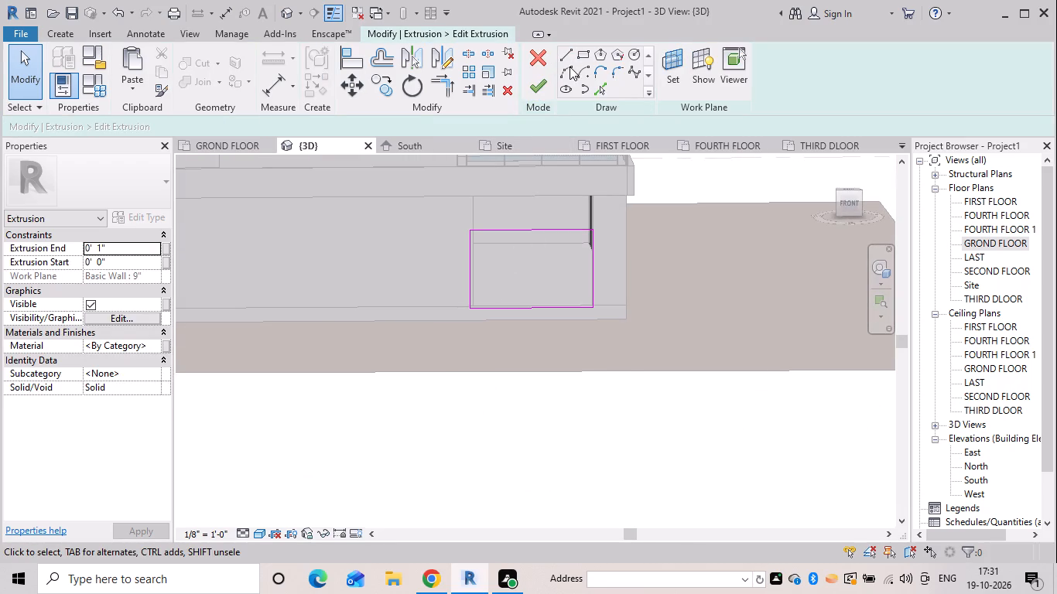
pyautogui.moveTo(570, 67); pyautogui.dragTo(566, 56)
pyautogui.doubleClick(563, 50)
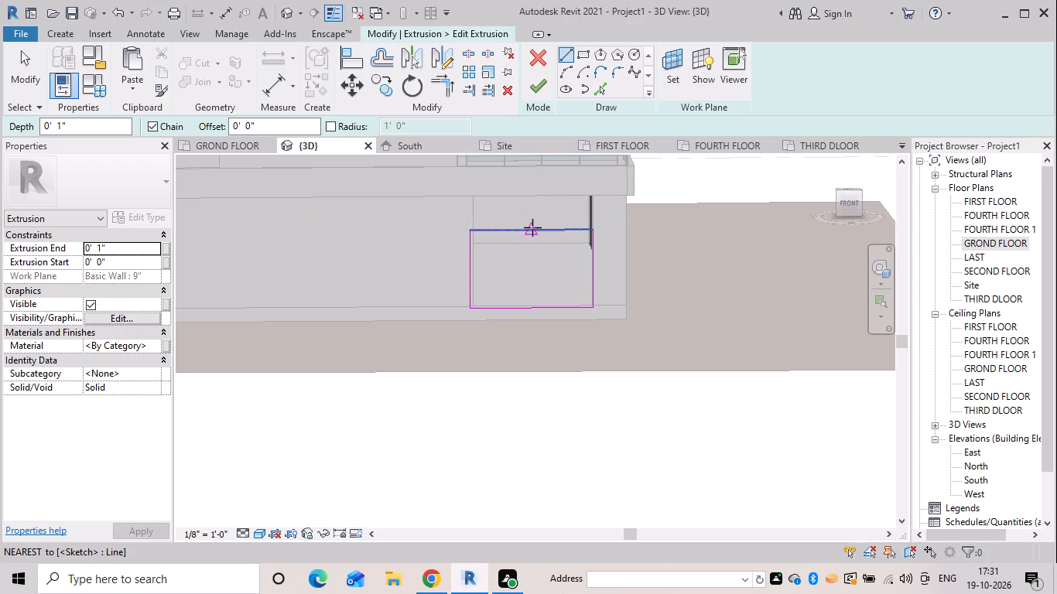
pyautogui.moveTo(532, 227); pyautogui.dragTo(531, 235)
pyautogui.click(530, 306)
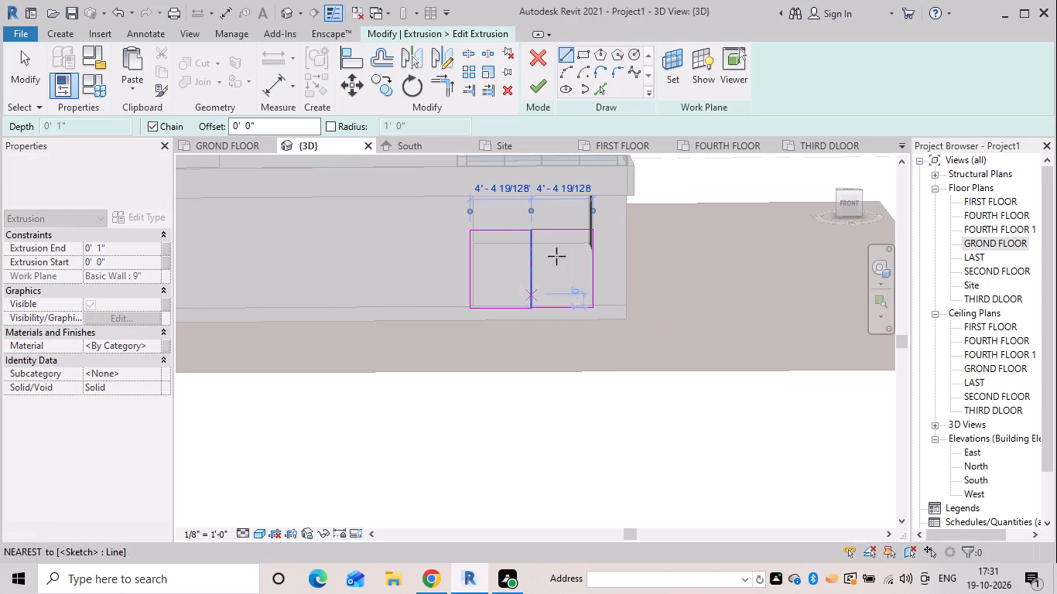
pyautogui.scroll(8, 532, 241)
pyautogui.press('Escape')
pyautogui.press('Escape')
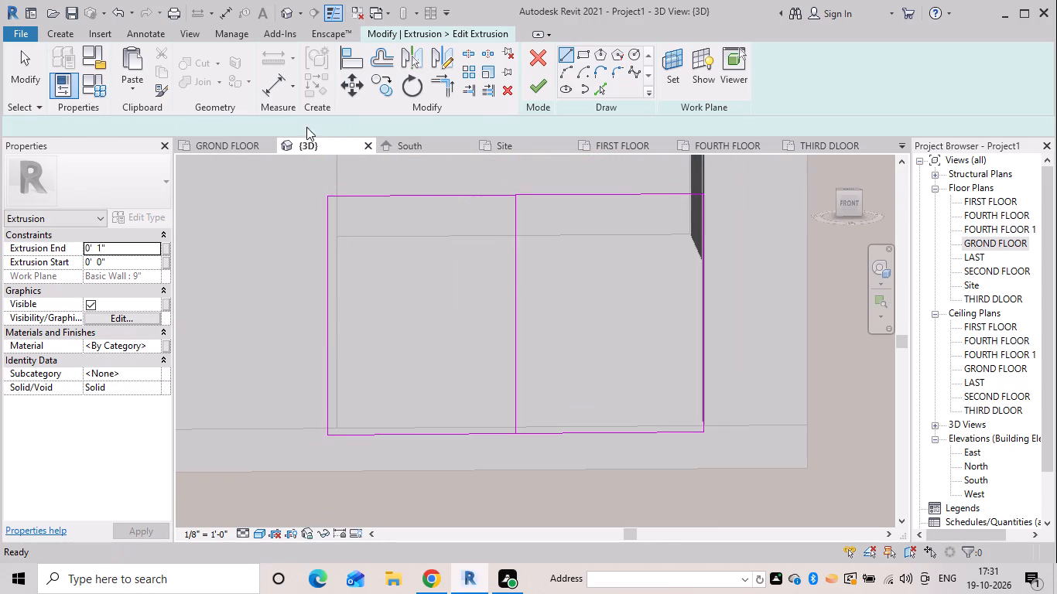
# Create two vertical sketch lines offset 1" to either side of the gate panel's middle line by picking it.
pyautogui.click(297, 127)
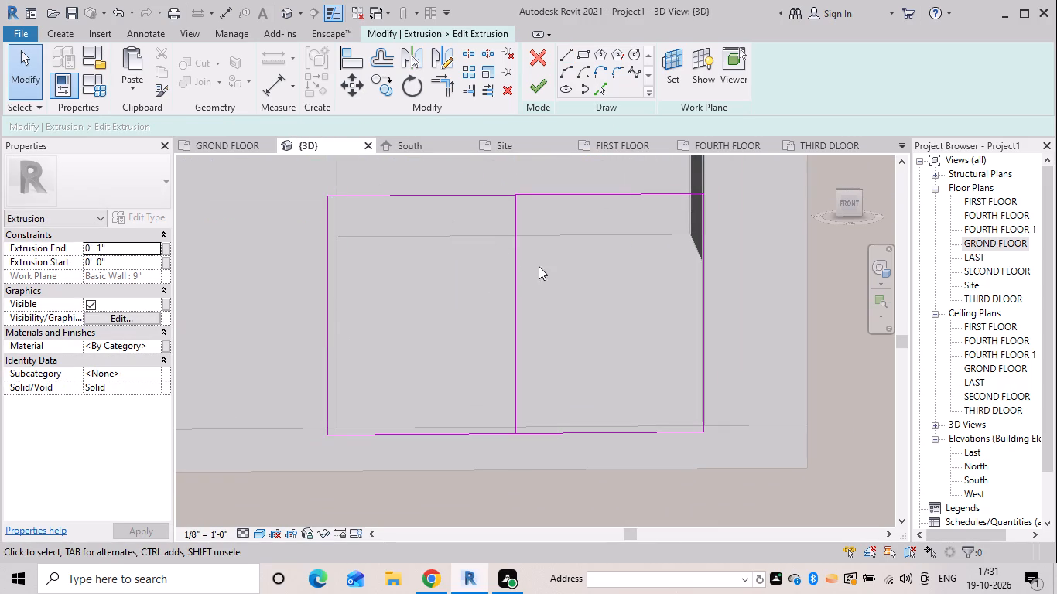
pyautogui.click(515, 263)
pyautogui.press('Escape')
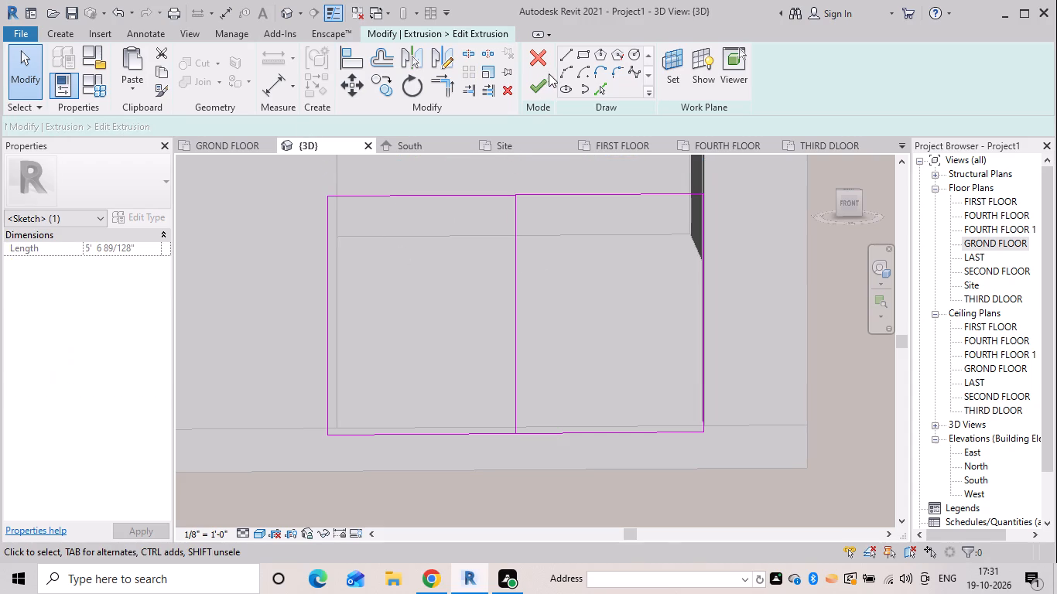
pyautogui.click(579, 56)
pyautogui.click(569, 53)
pyautogui.click(573, 51)
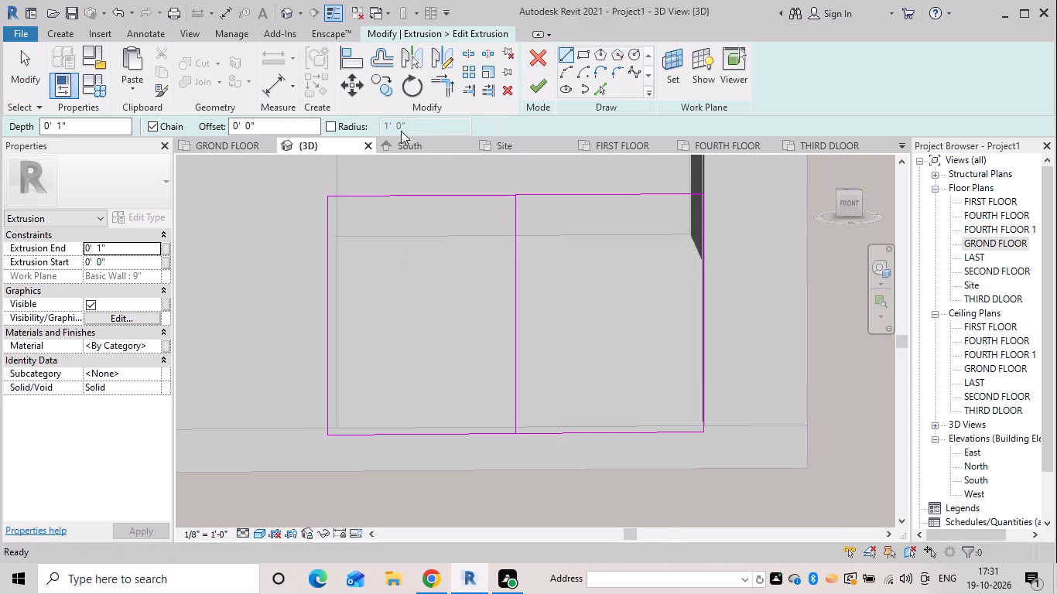
pyautogui.moveTo(294, 126); pyautogui.dragTo(145, 121)
pyautogui.write('=1"')
pyautogui.press('Return')
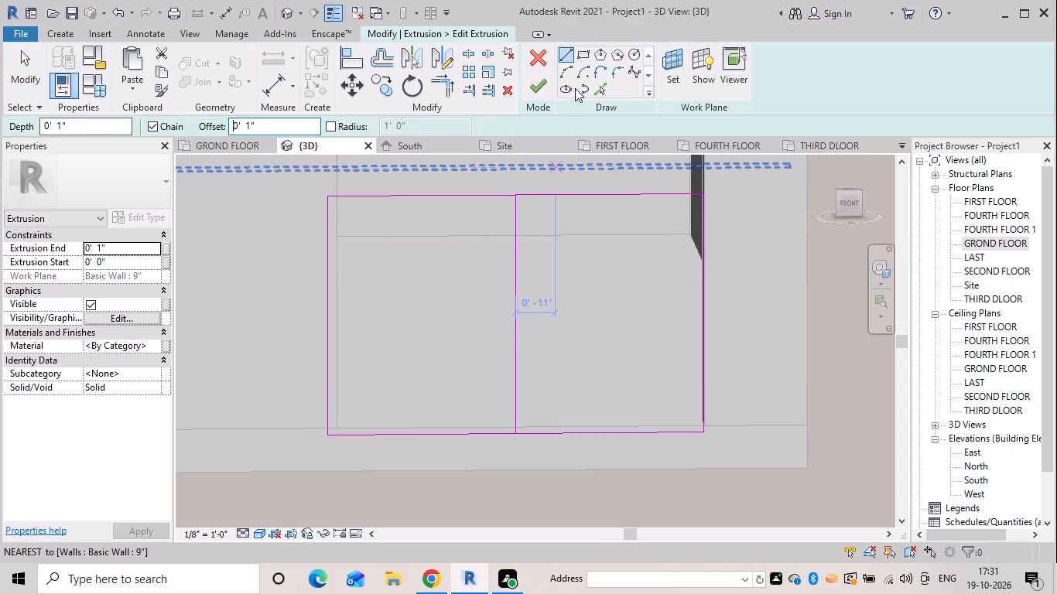
pyautogui.moveTo(606, 94); pyautogui.dragTo(606, 102)
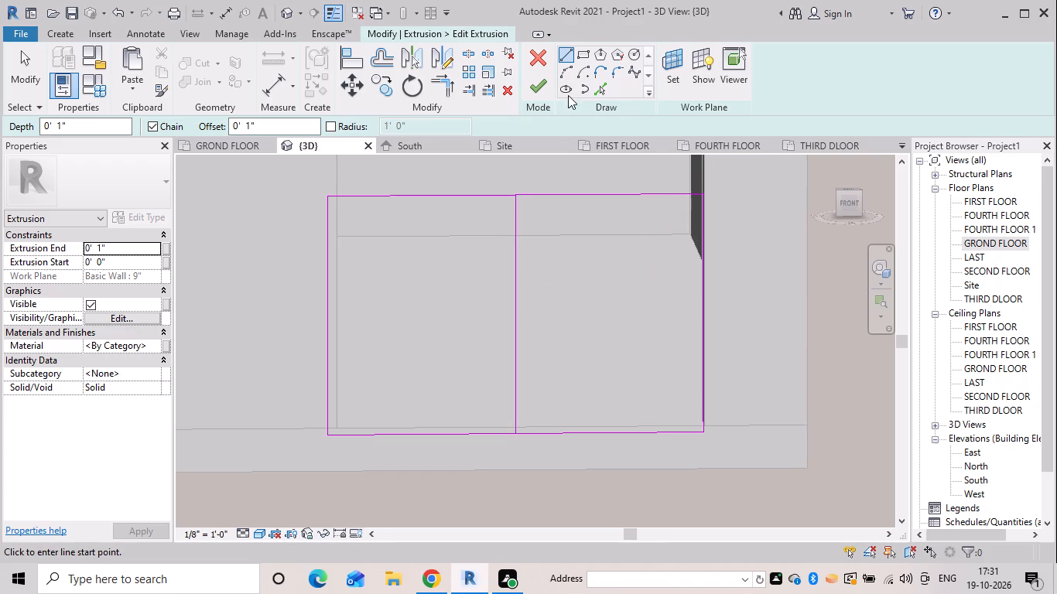
pyautogui.click(609, 90)
pyautogui.click(604, 88)
pyautogui.moveTo(603, 88); pyautogui.dragTo(596, 101)
pyautogui.scroll(2, 518, 237)
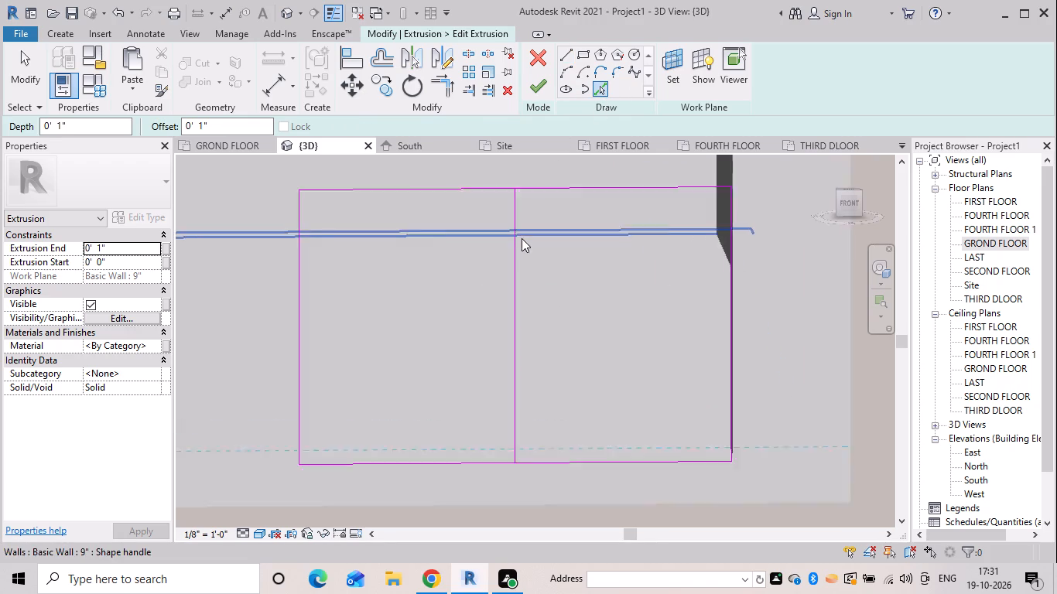
pyautogui.scroll(6, 522, 238)
pyautogui.click(515, 299)
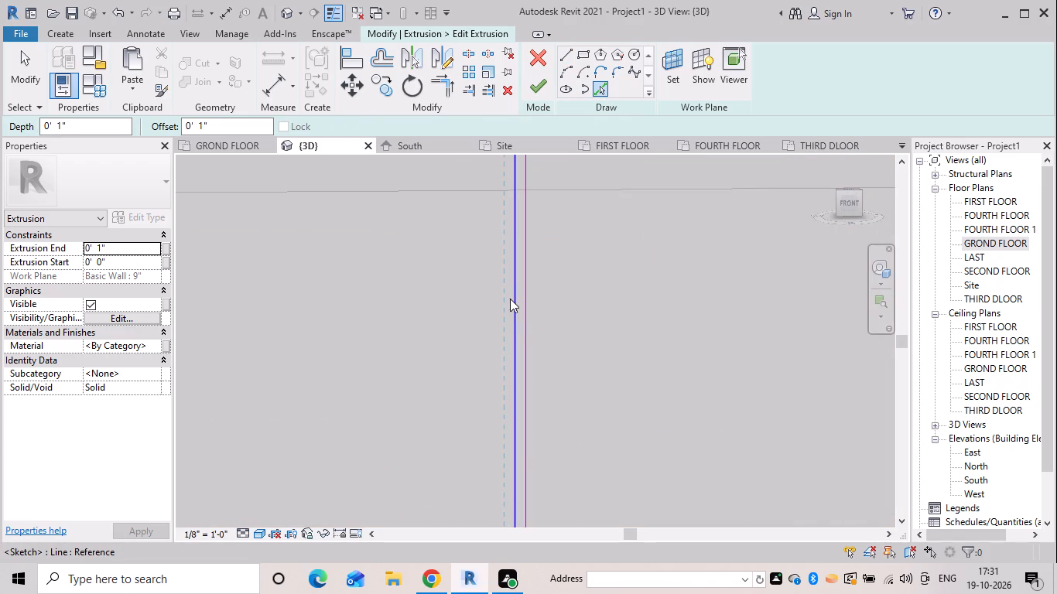
pyautogui.click(510, 299)
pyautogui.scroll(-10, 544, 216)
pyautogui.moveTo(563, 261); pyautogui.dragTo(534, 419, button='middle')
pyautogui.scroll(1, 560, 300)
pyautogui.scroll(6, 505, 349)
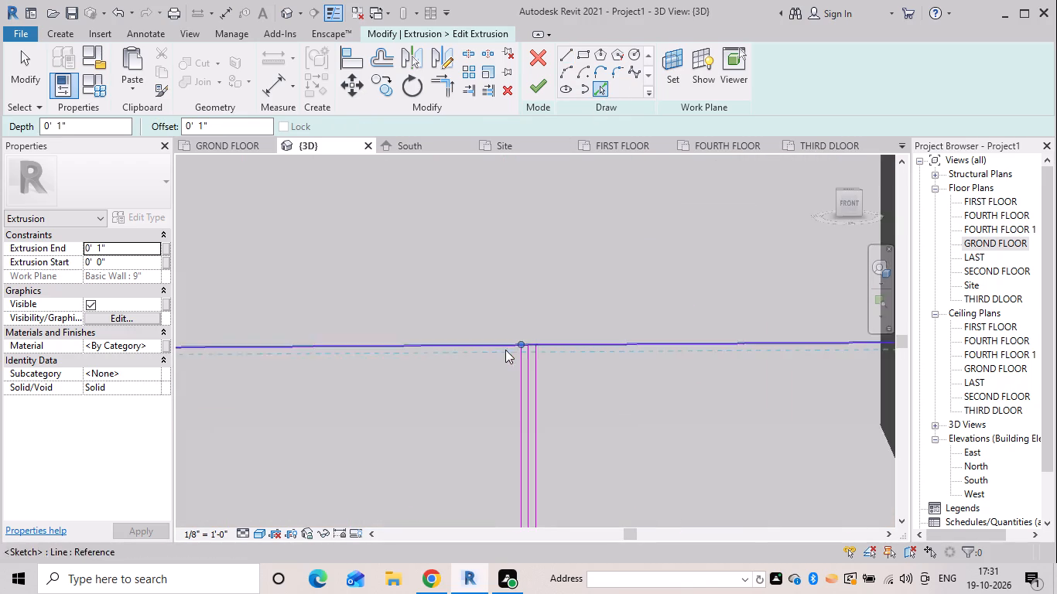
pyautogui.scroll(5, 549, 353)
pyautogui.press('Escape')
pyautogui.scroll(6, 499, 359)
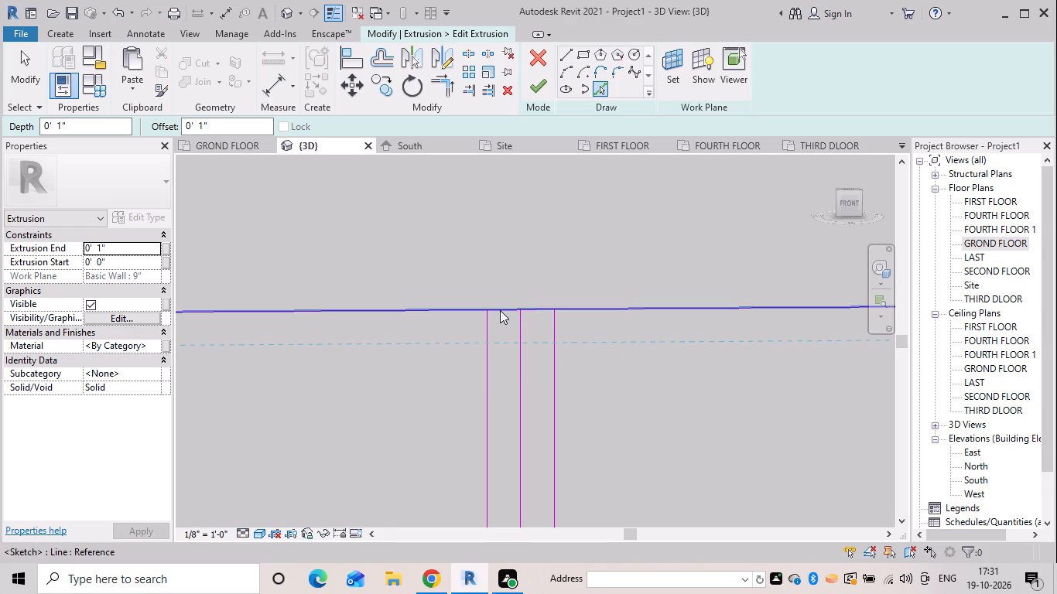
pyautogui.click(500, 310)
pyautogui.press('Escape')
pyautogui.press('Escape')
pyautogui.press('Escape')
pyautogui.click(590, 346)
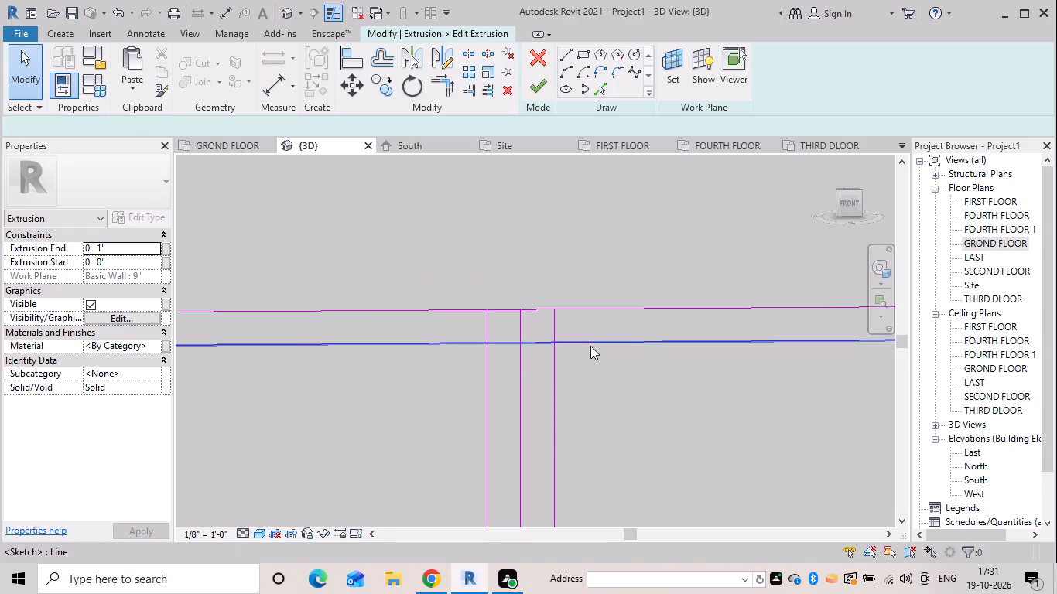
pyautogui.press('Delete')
# Trim the panel's top and bottom edges to the left offset line to close the left leaf's outline, unjoining the conflicting elements.
pyautogui.press('t')
pyautogui.press('r')
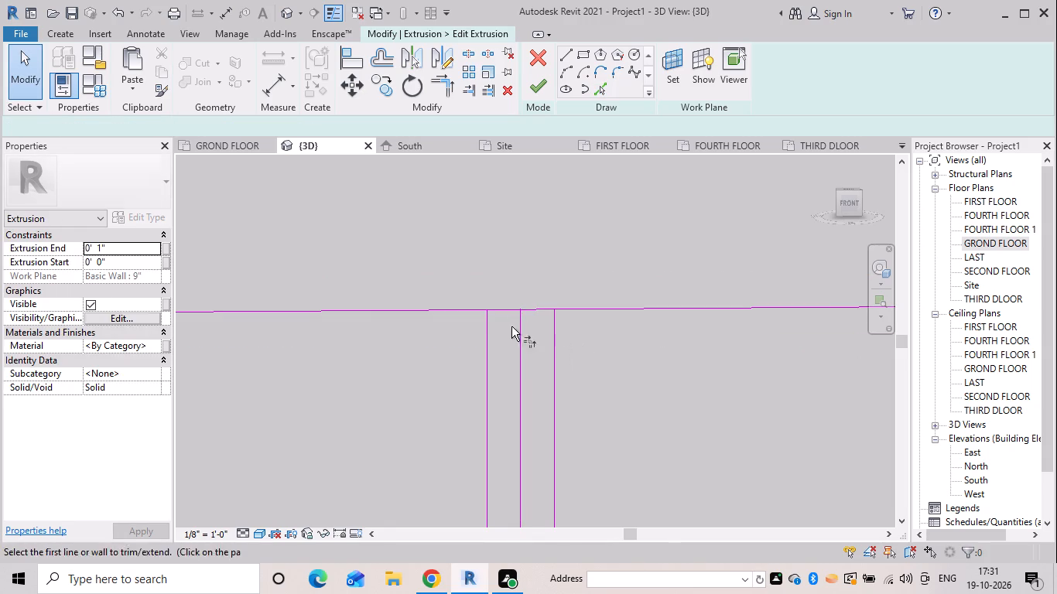
pyautogui.click(485, 314)
pyautogui.click(473, 312)
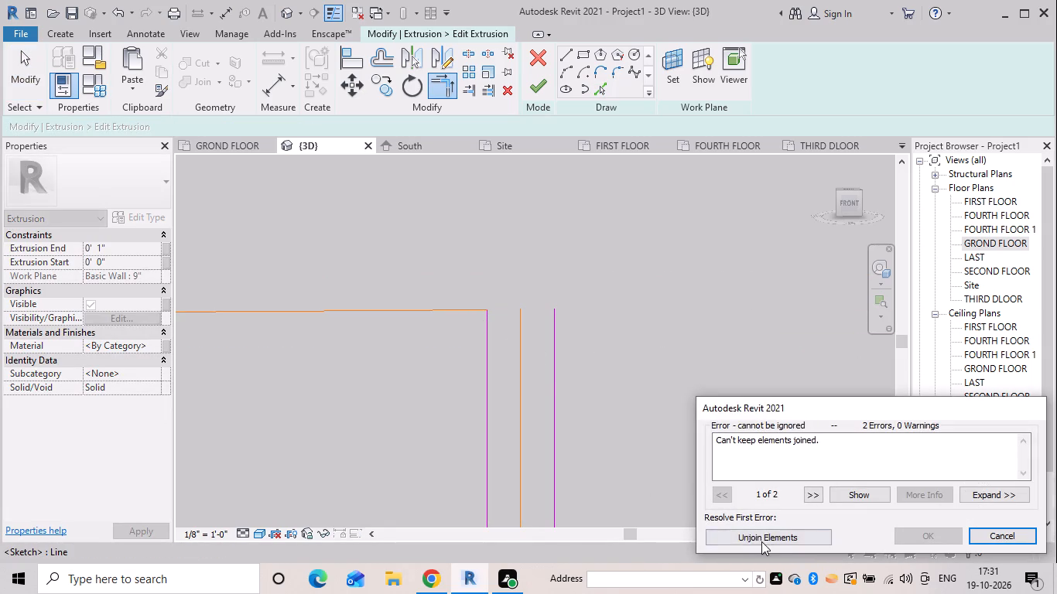
pyautogui.click(761, 541)
pyautogui.scroll(-6, 664, 476)
pyautogui.moveTo(653, 456); pyautogui.dragTo(535, 142, button='middle')
pyautogui.scroll(-5, 590, 341)
pyautogui.moveTo(586, 381); pyautogui.dragTo(606, 302, button='middle')
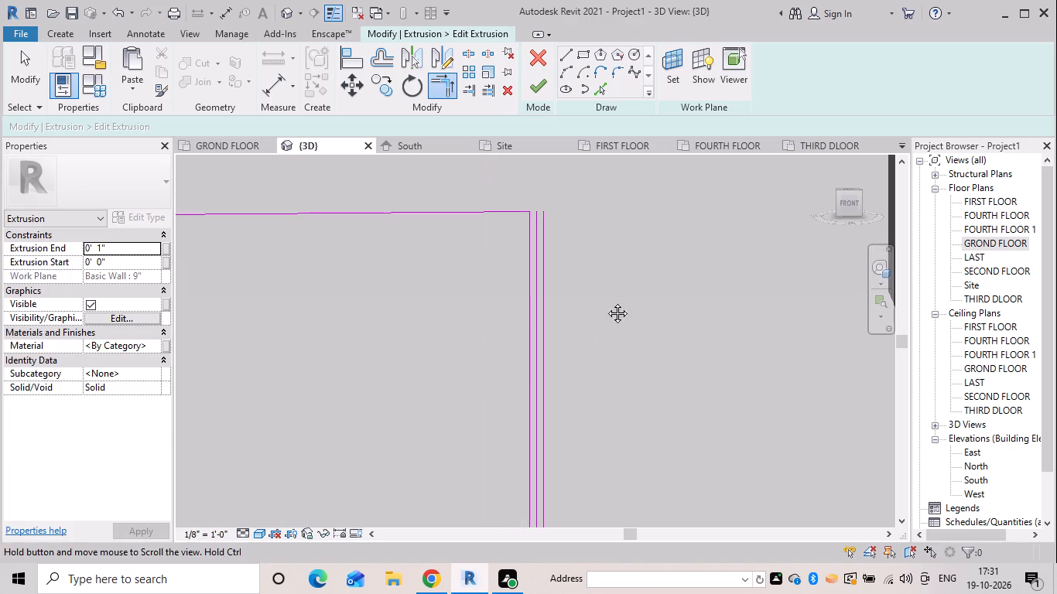
pyautogui.moveTo(606, 302); pyautogui.dragTo(671, 134, button='middle')
pyautogui.scroll(6, 591, 436)
pyautogui.click(629, 464)
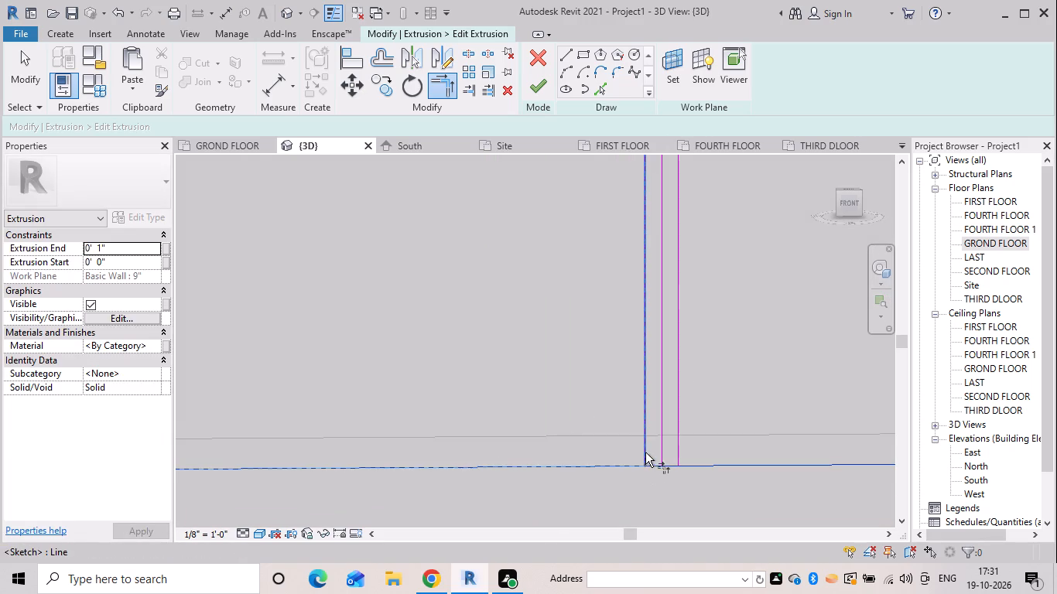
pyautogui.click(645, 452)
pyautogui.click(747, 536)
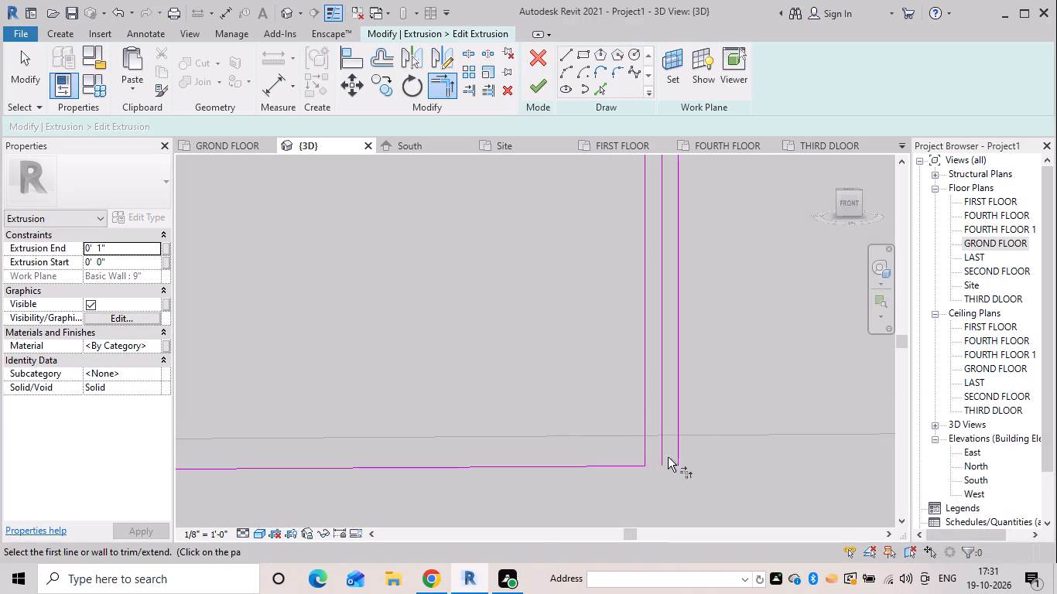
# Delete the original middle line between the two offset lines.
pyautogui.press('Escape')
pyautogui.click(665, 457)
pyautogui.press('Delete')
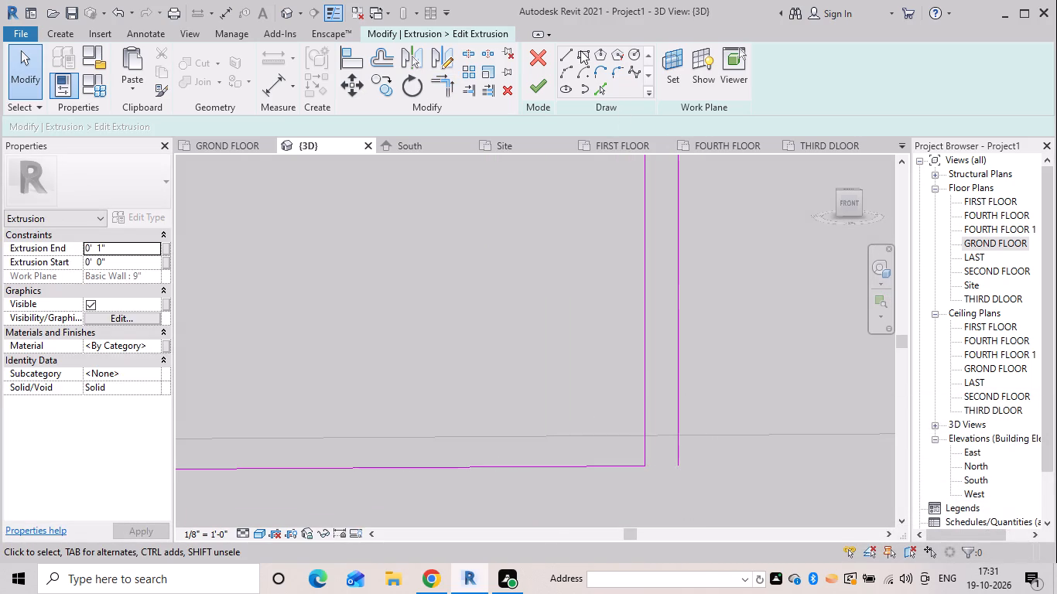
# Close the right leaf's outline with bottom and top lines about 4'-3" long, and finish the extrusion sketch.
pyautogui.click(570, 54)
pyautogui.moveTo(570, 54); pyautogui.dragTo(570, 80)
pyautogui.click(680, 463)
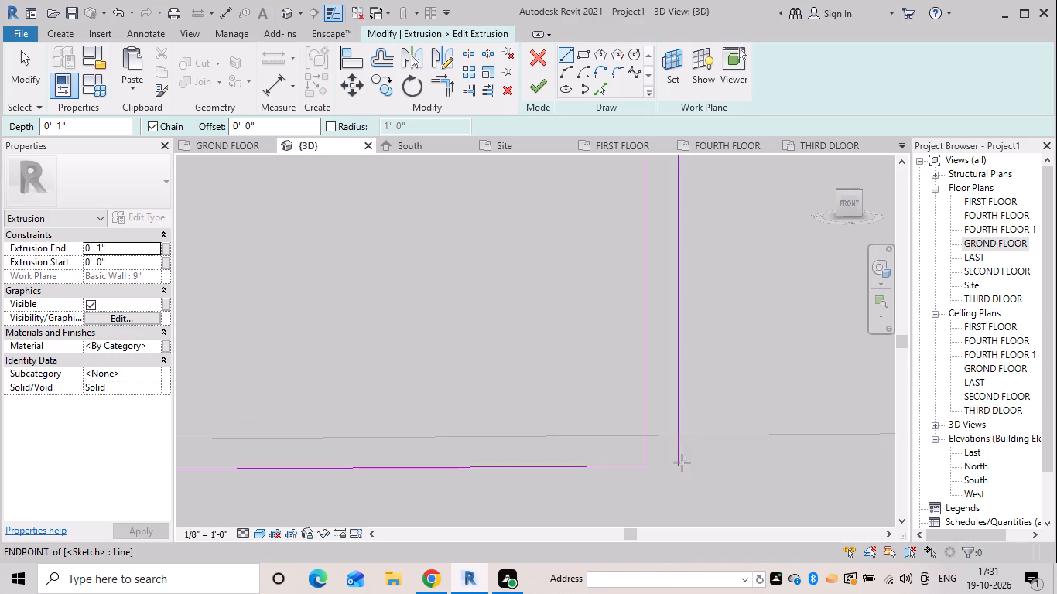
pyautogui.scroll(-4, 810, 379)
pyautogui.moveTo(780, 357); pyautogui.dragTo(28, 249, button='middle')
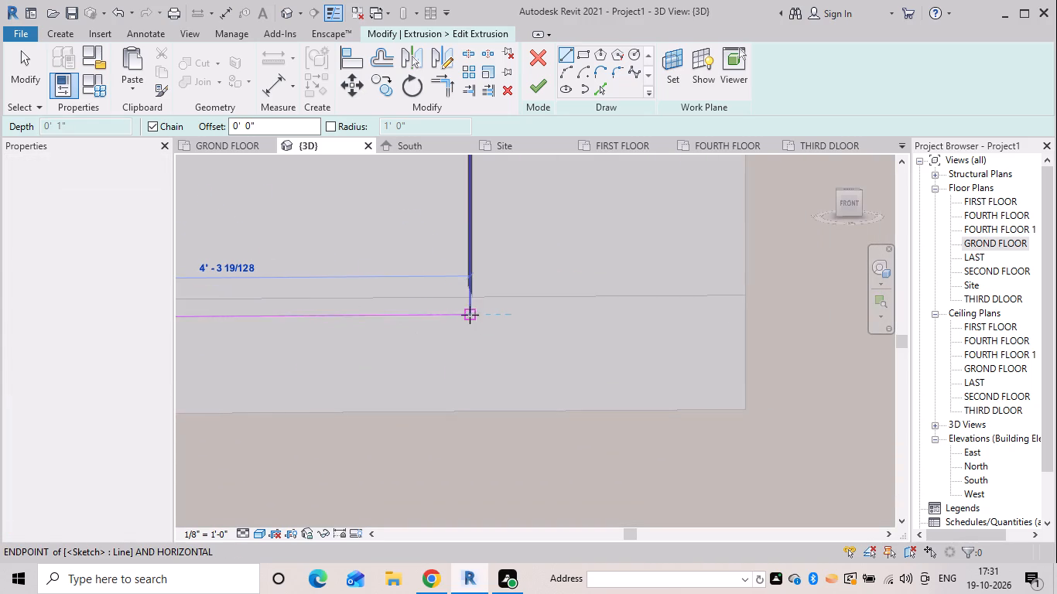
pyautogui.click(471, 315)
pyautogui.scroll(-3, 542, 259)
pyautogui.moveTo(539, 259); pyautogui.dragTo(620, 574, button='middle')
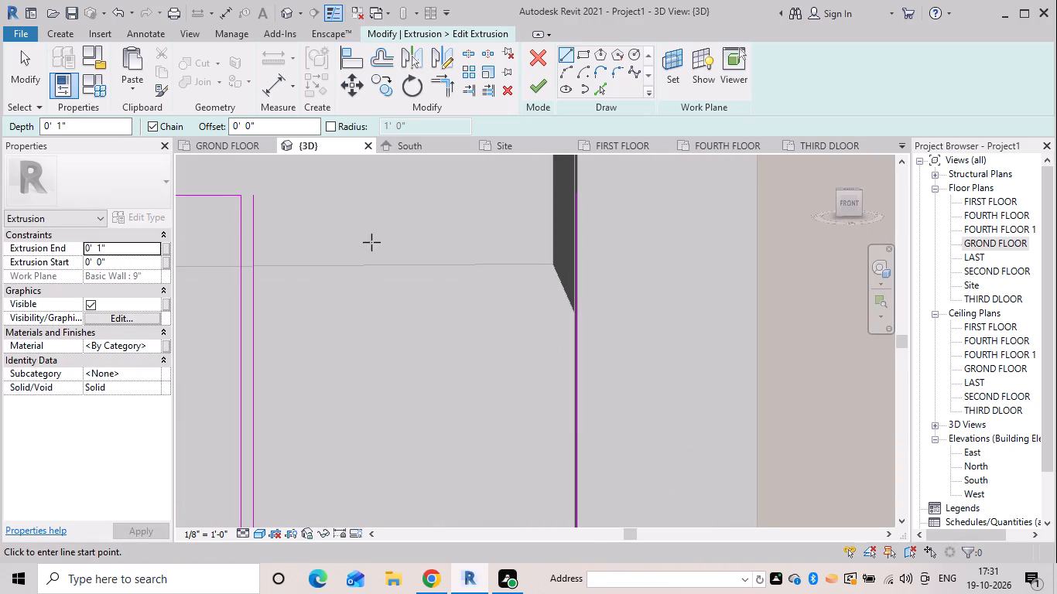
pyautogui.moveTo(251, 196); pyautogui.dragTo(258, 199)
pyautogui.moveTo(400, 254); pyautogui.dragTo(310, 376, button='middle')
pyautogui.scroll(-1, 310, 376)
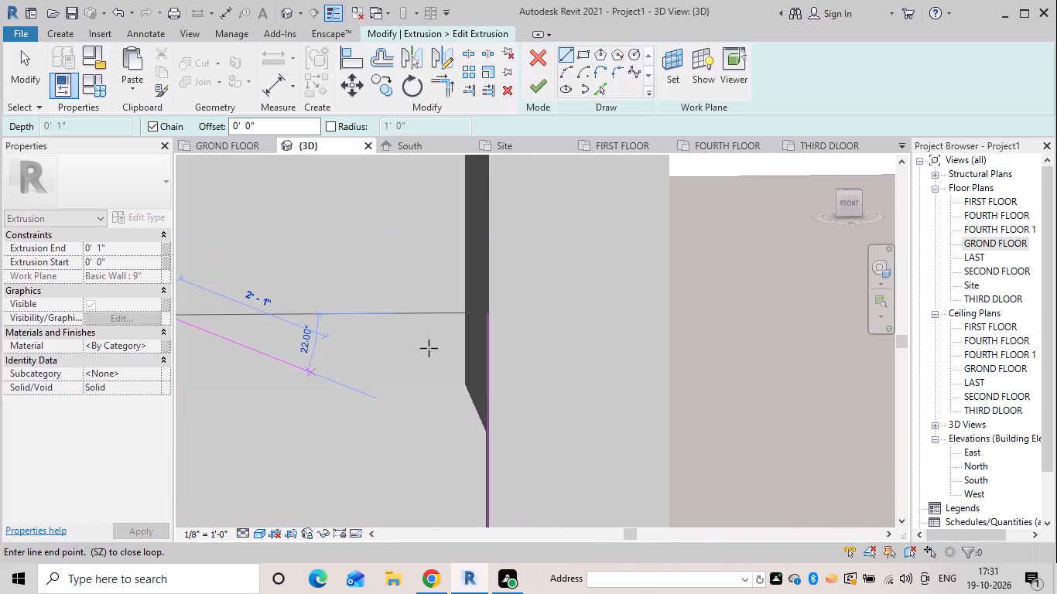
pyautogui.click(465, 323)
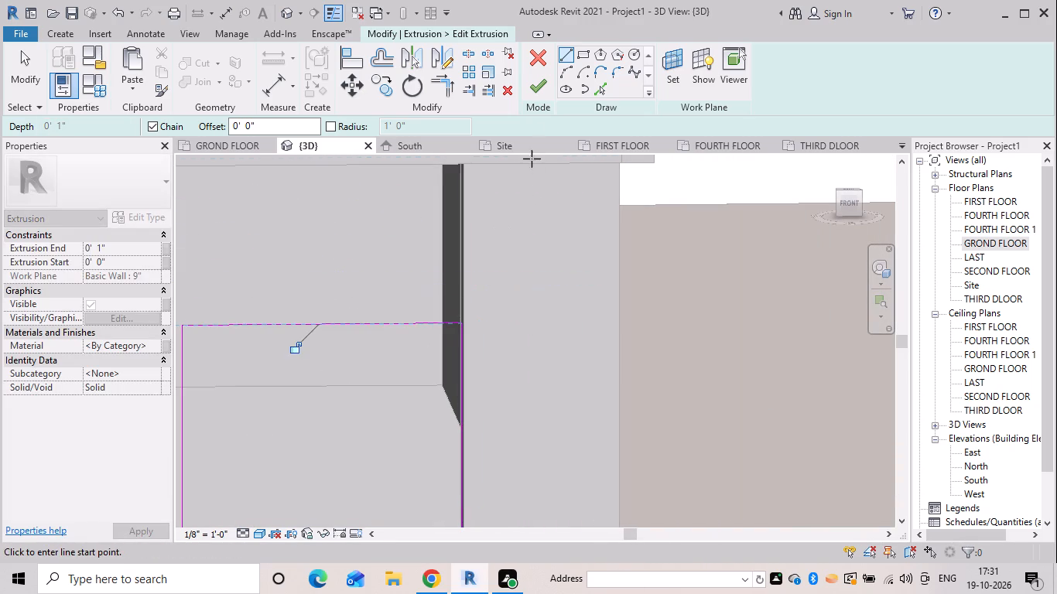
pyautogui.click(535, 93)
pyautogui.press('Escape')
# Finish the in-place gate model after checking the two leaves in the front opening.
pyautogui.scroll(-4, 527, 376)
pyautogui.moveTo(527, 376); pyautogui.dragTo(537, 374, button='middle')
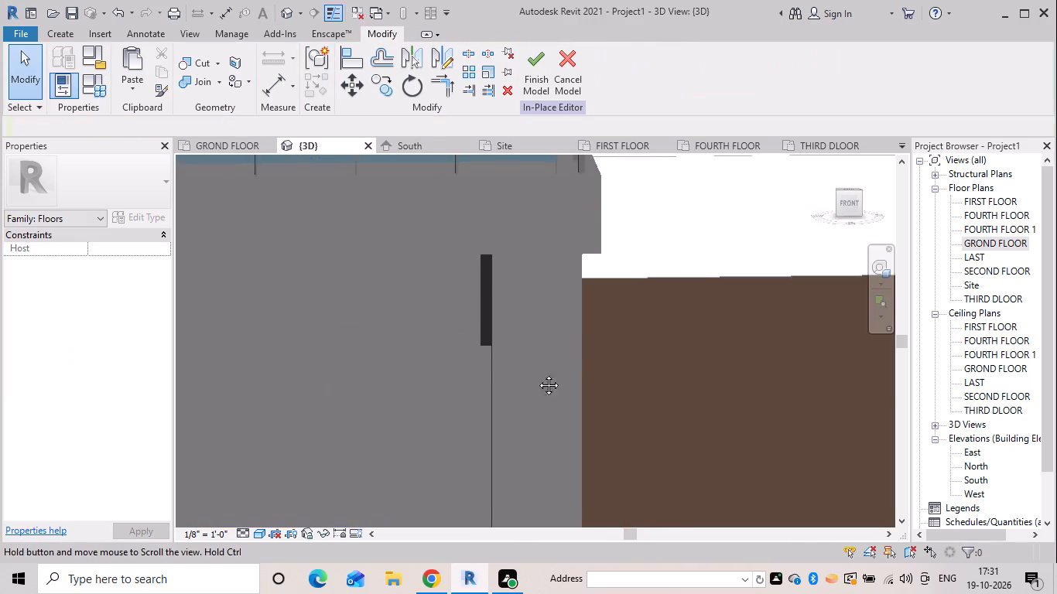
pyautogui.moveTo(537, 374); pyautogui.dragTo(639, 308, button='middle')
pyautogui.keyDown('shift'); pyautogui.moveTo(621, 340); pyautogui.dragTo(566, 366, button='middle'); pyautogui.keyUp('shift')
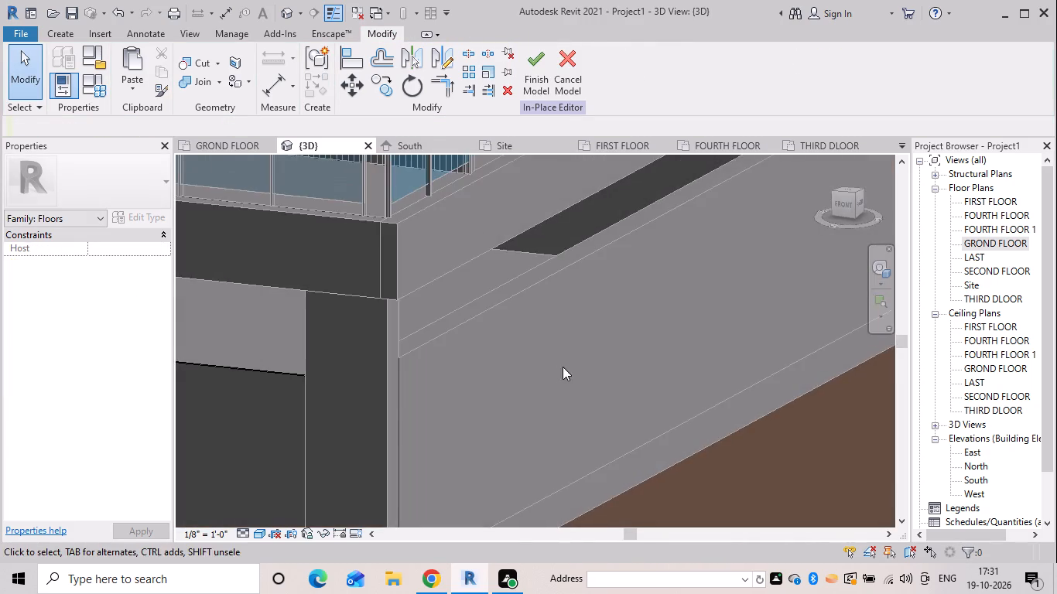
pyautogui.scroll(-3, 477, 340)
pyautogui.moveTo(469, 338); pyautogui.dragTo(642, 251, button='middle')
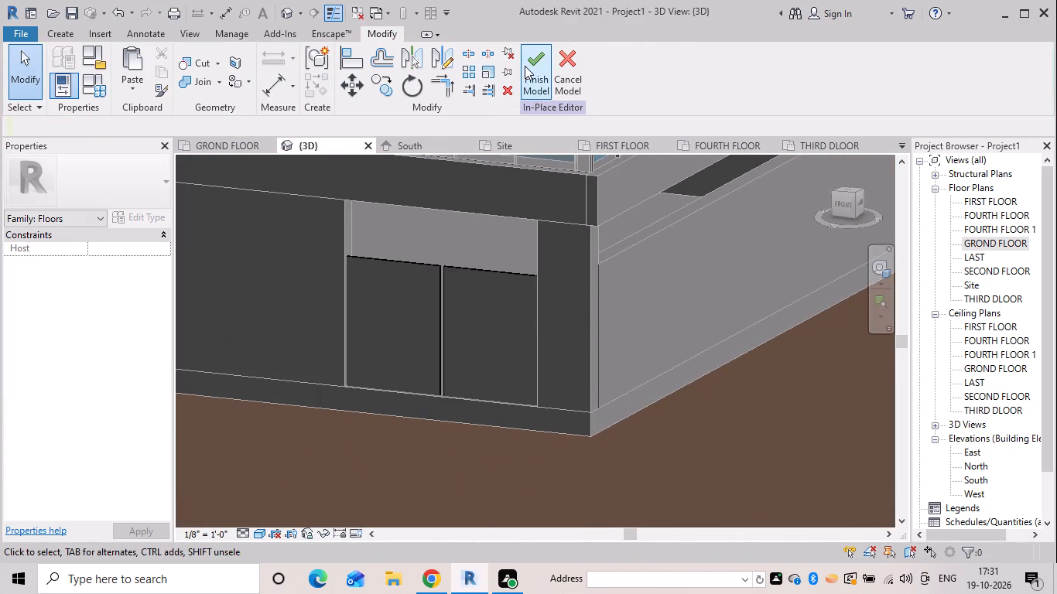
pyautogui.click(525, 66)
pyautogui.scroll(-5, 629, 376)
pyautogui.keyDown('shift'); pyautogui.moveTo(633, 388); pyautogui.dragTo(556, 350, button='middle'); pyautogui.keyUp('shift')
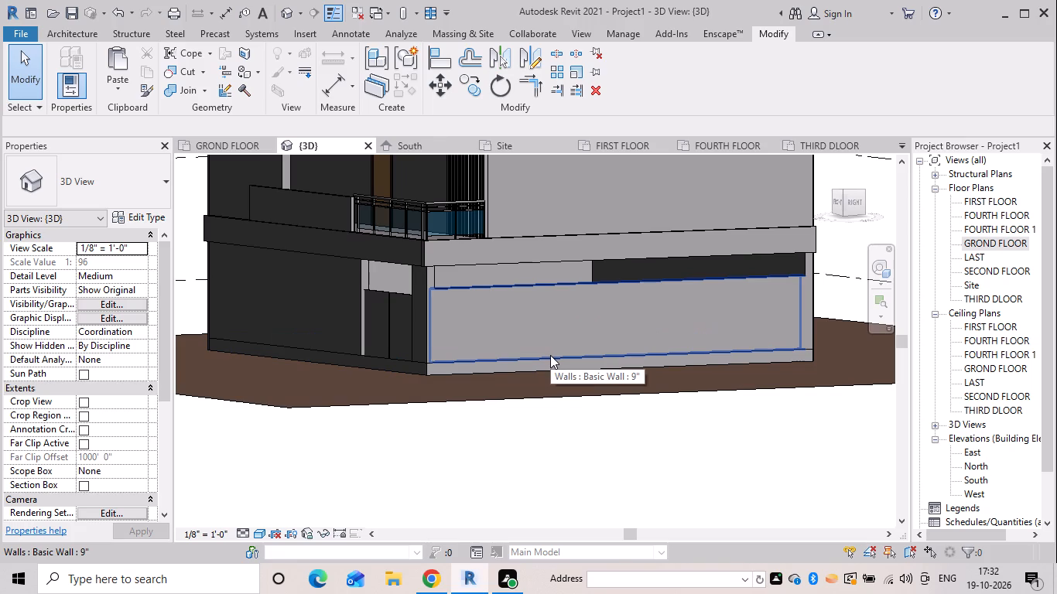
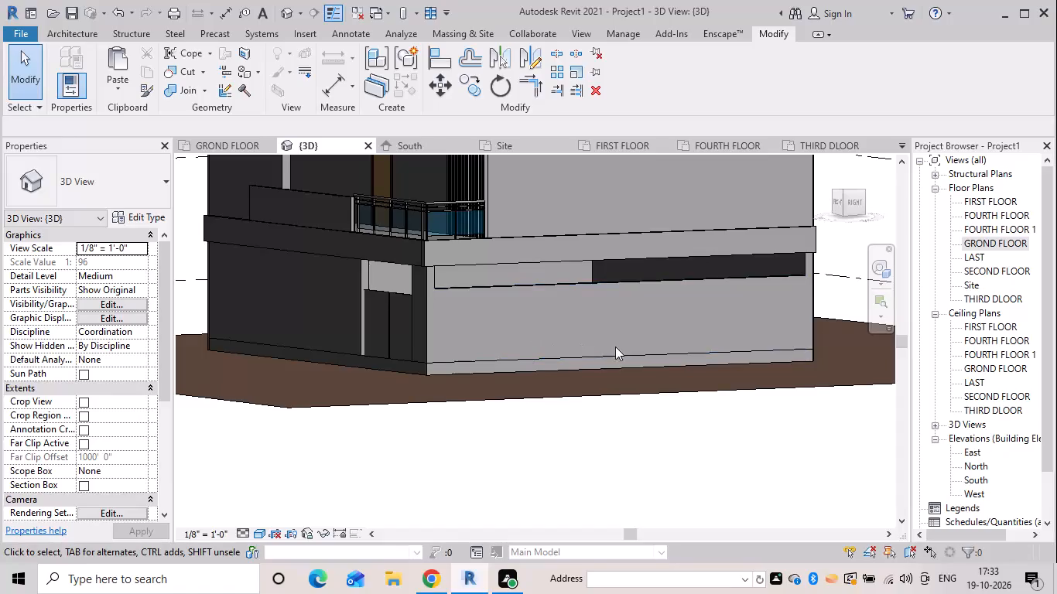
# Inspect the gap between the two gate leaves in the front opening and the building's front and side facades.
pyautogui.scroll(-5, 626, 331)
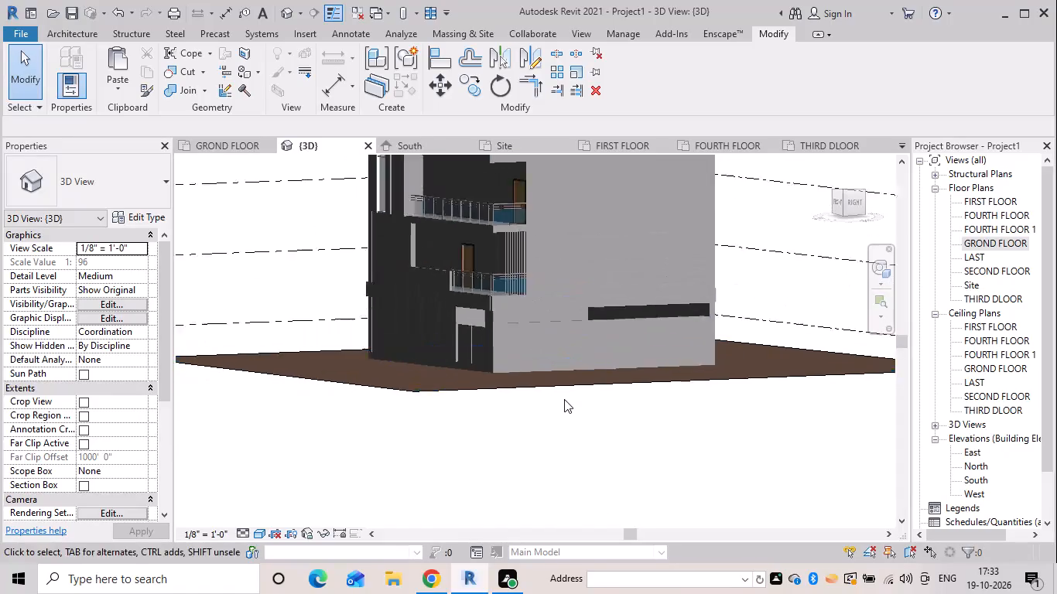
pyautogui.scroll(-1, 564, 399)
pyautogui.moveTo(566, 401); pyautogui.dragTo(578, 506, button='middle')
pyautogui.scroll(1, 578, 506)
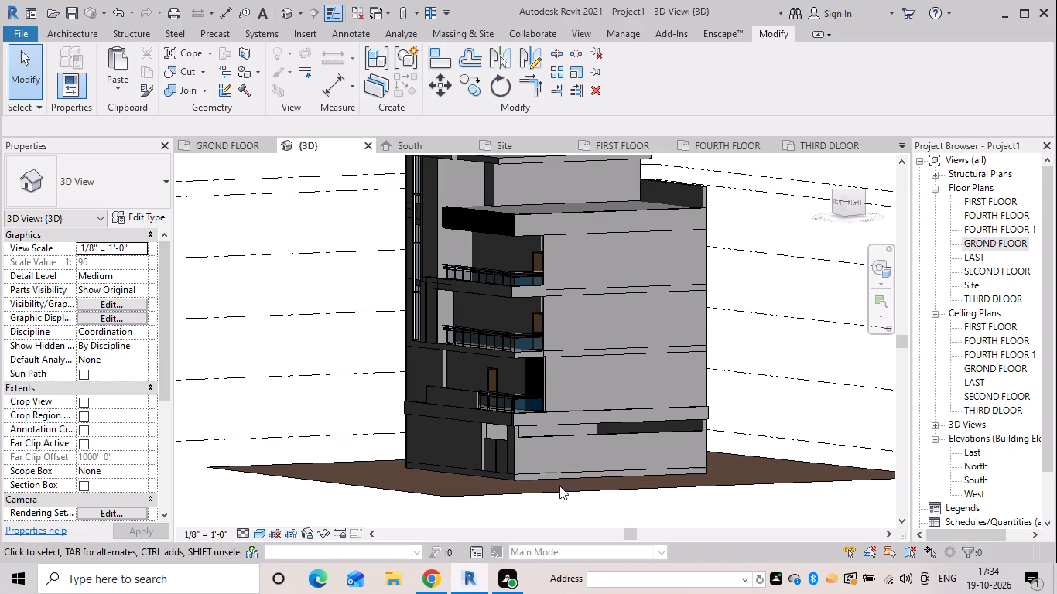
pyautogui.scroll(-3, 525, 436)
pyautogui.keyDown('shift'); pyautogui.moveTo(501, 446); pyautogui.dragTo(559, 446, button='middle'); pyautogui.keyUp('shift')
pyautogui.scroll(6, 548, 435)
pyautogui.keyDown('shift'); pyautogui.moveTo(556, 439); pyautogui.dragTo(587, 485, button='middle'); pyautogui.keyUp('shift')
pyautogui.scroll(3, 573, 476)
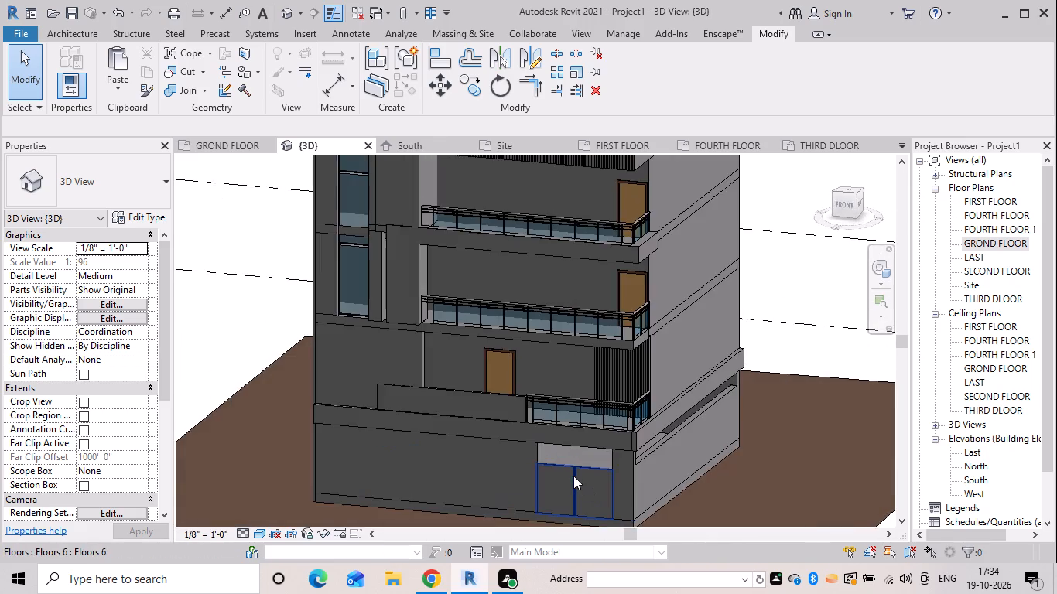
pyautogui.scroll(19, 573, 476)
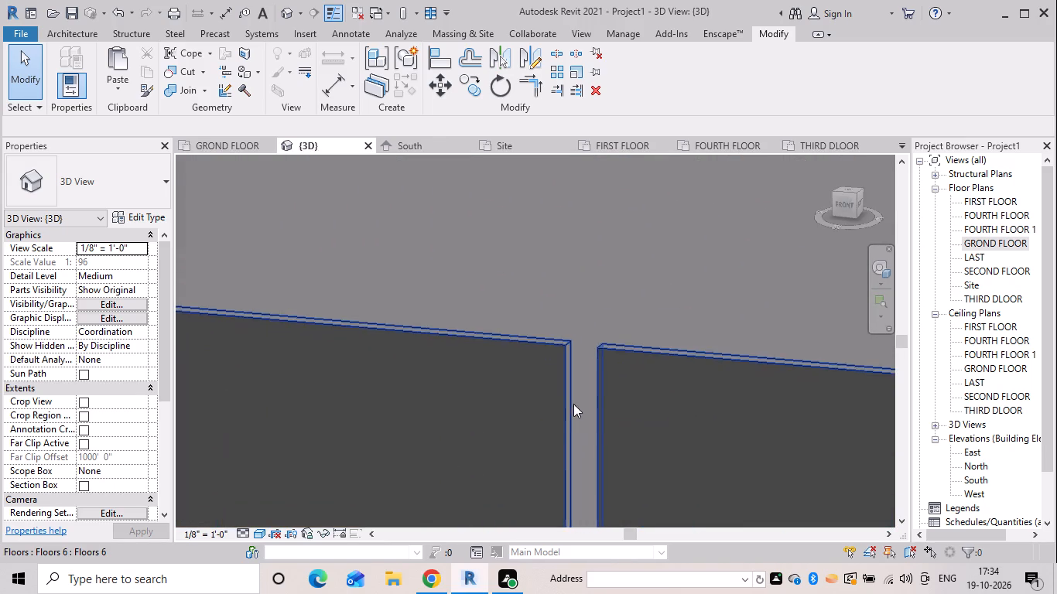
pyautogui.keyDown('shift'); pyautogui.moveTo(575, 401); pyautogui.dragTo(560, 398, button='middle'); pyautogui.keyUp('shift')
pyautogui.moveTo(312, 405); pyautogui.dragTo(590, 405, button='middle')
pyautogui.scroll(5, 420, 334)
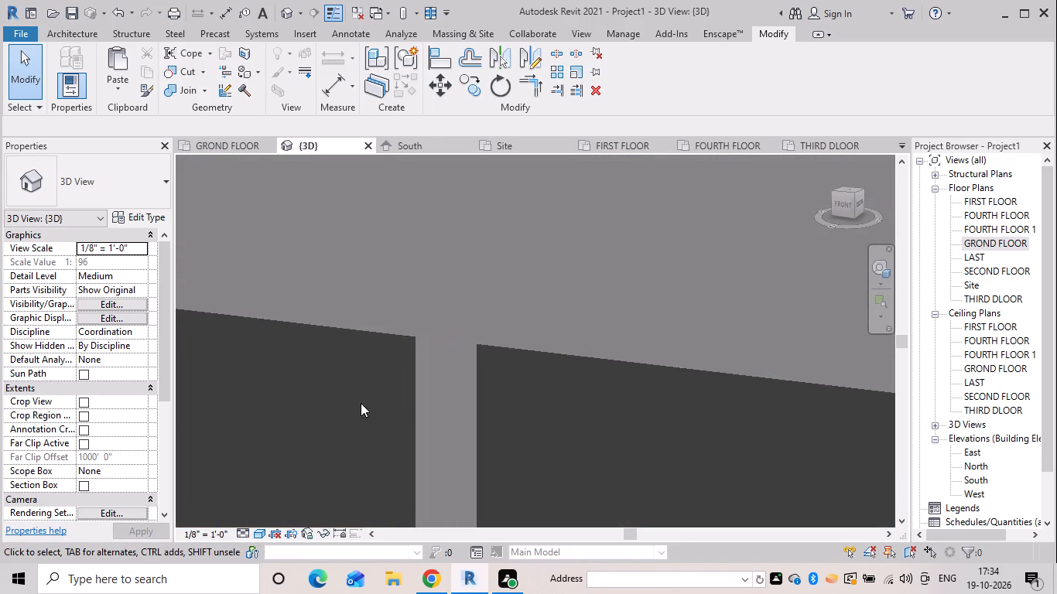
pyautogui.scroll(5, 412, 359)
pyautogui.scroll(9, 428, 293)
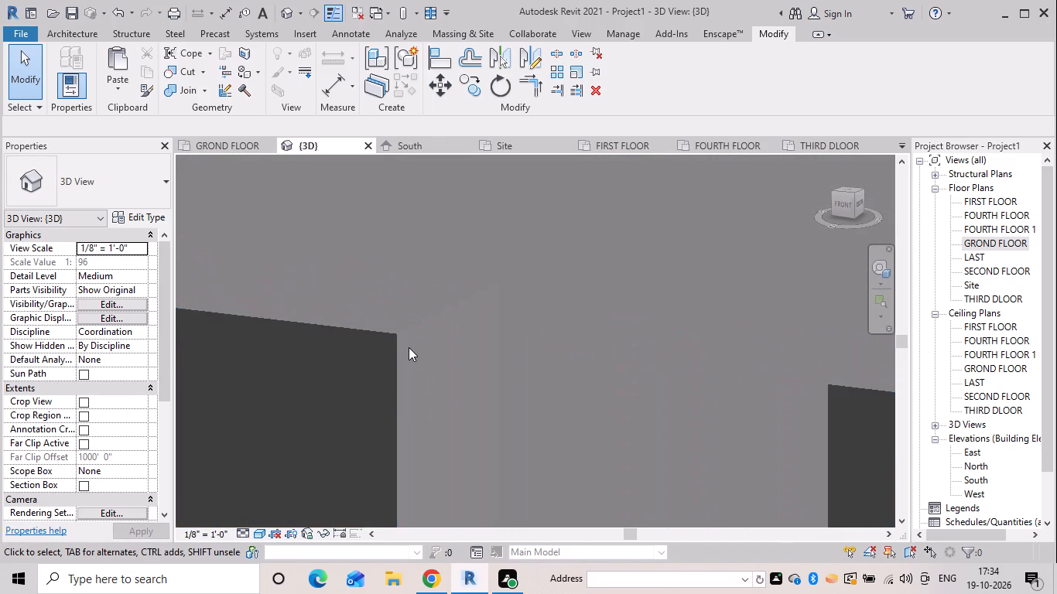
pyautogui.scroll(4, 405, 346)
pyautogui.scroll(-12, 409, 346)
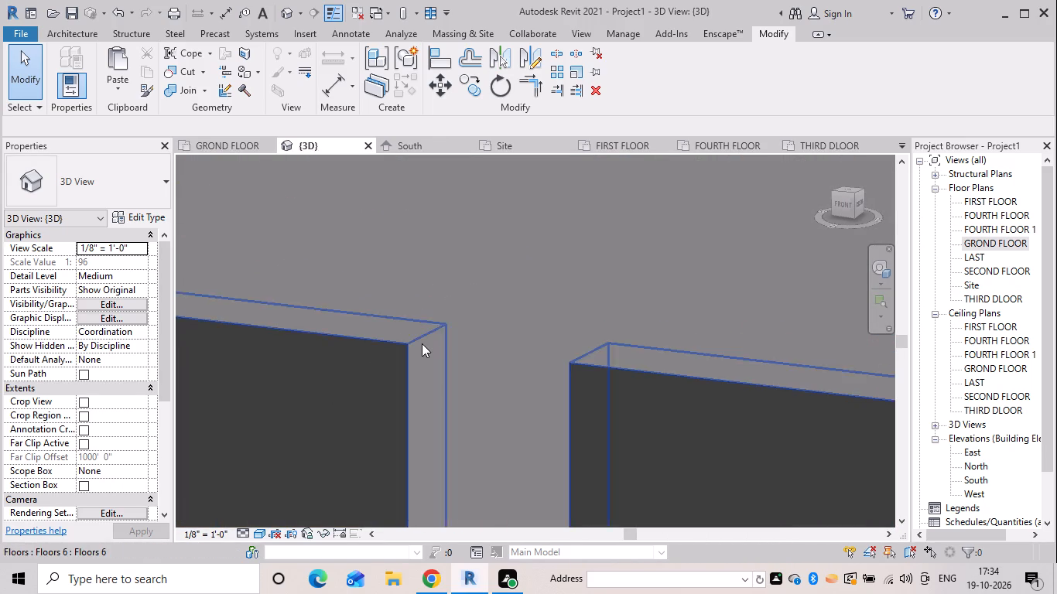
pyautogui.scroll(-20, 422, 343)
pyautogui.scroll(-13, 422, 343)
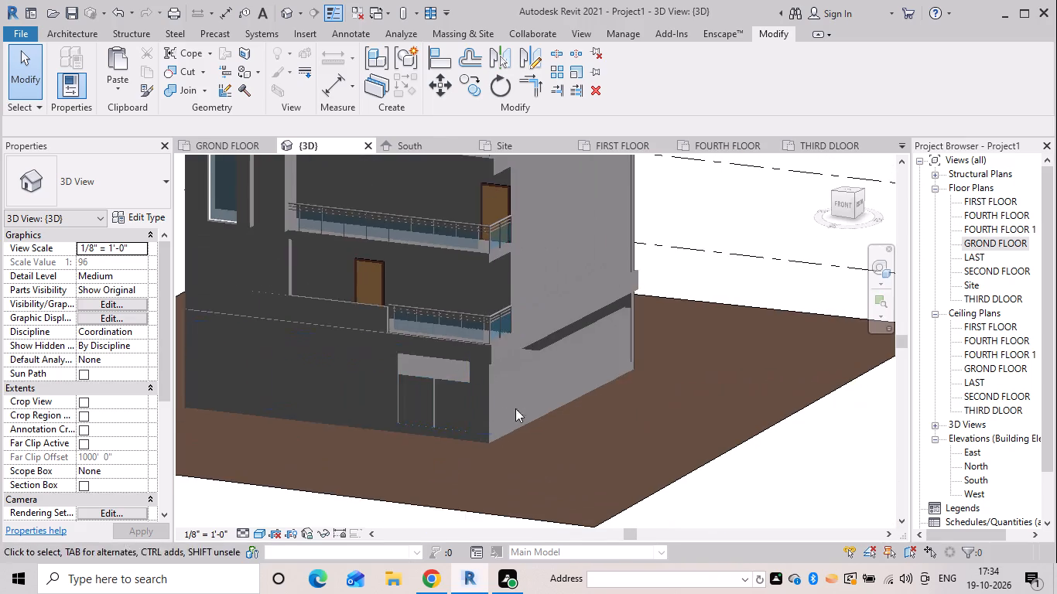
pyautogui.scroll(-4, 541, 410)
pyautogui.keyDown('shift'); pyautogui.moveTo(544, 428); pyautogui.dragTo(549, 411, button='middle'); pyautogui.keyUp('shift')
pyautogui.moveTo(539, 414); pyautogui.dragTo(512, 464, button='middle')
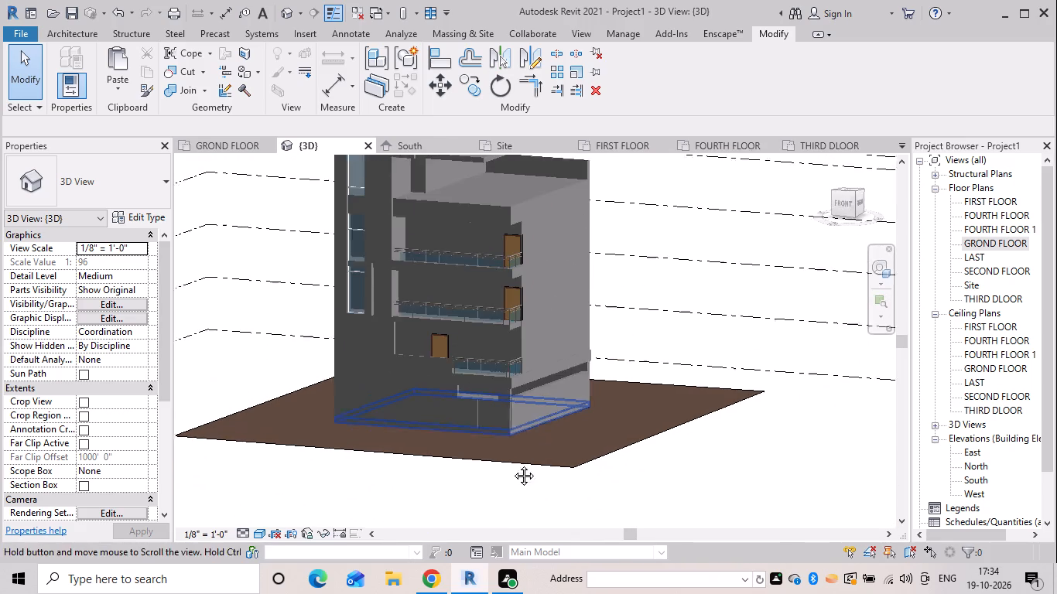
pyautogui.moveTo(512, 464); pyautogui.dragTo(511, 476, button='middle')
pyautogui.moveTo(519, 435); pyautogui.dragTo(539, 415, button='middle')
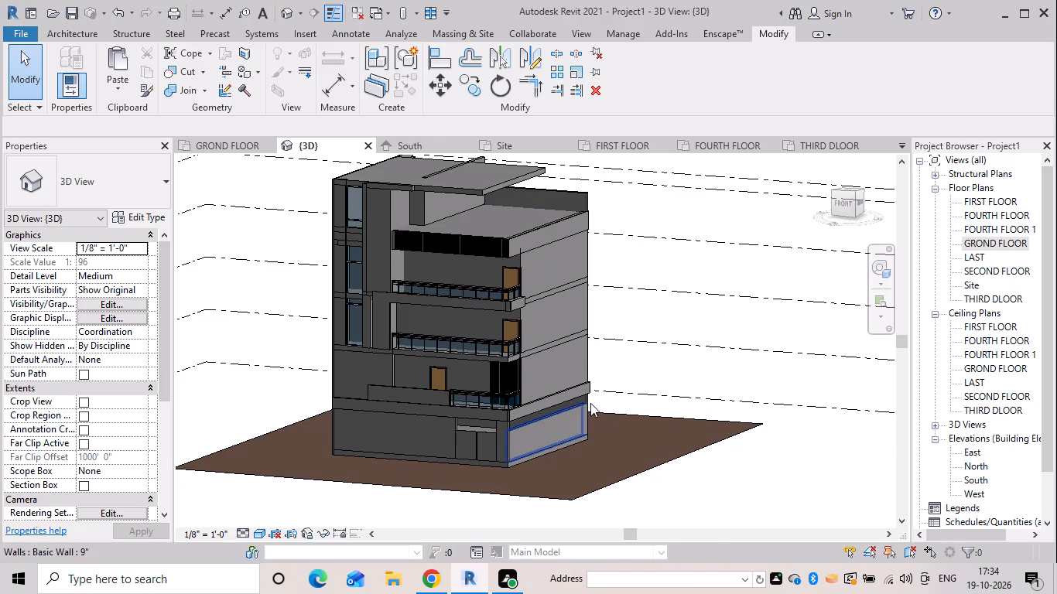
# Open the in-place wall model at the upper rear corner of the building's right facade for editing.
pyautogui.keyDown('shift'); pyautogui.moveTo(598, 404); pyautogui.dragTo(480, 387, button='middle'); pyautogui.keyUp('shift')
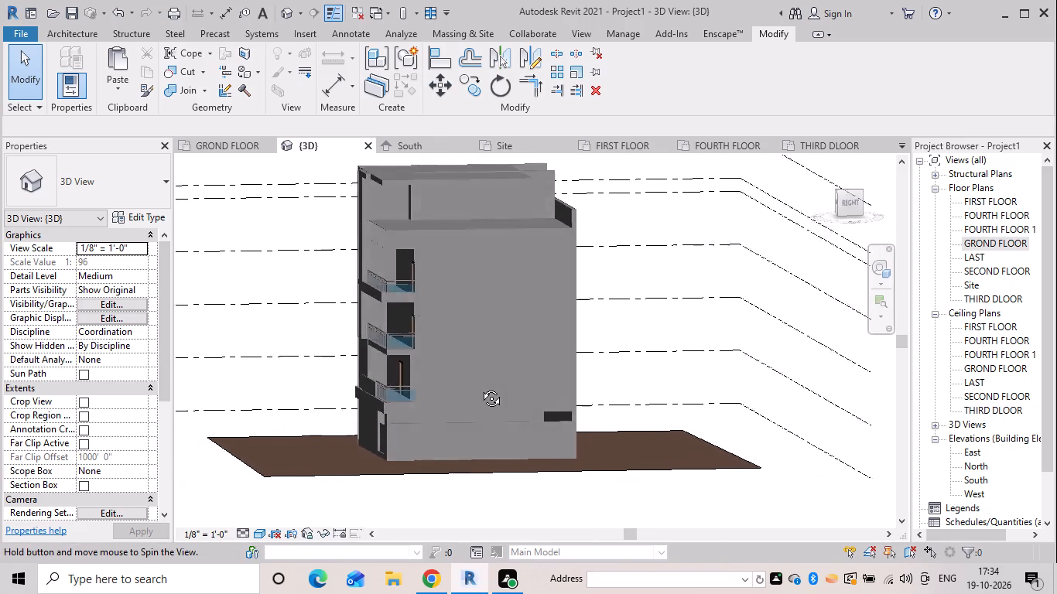
pyautogui.keyDown('shift'); pyautogui.moveTo(480, 387); pyautogui.dragTo(466, 391, button='middle'); pyautogui.keyUp('shift')
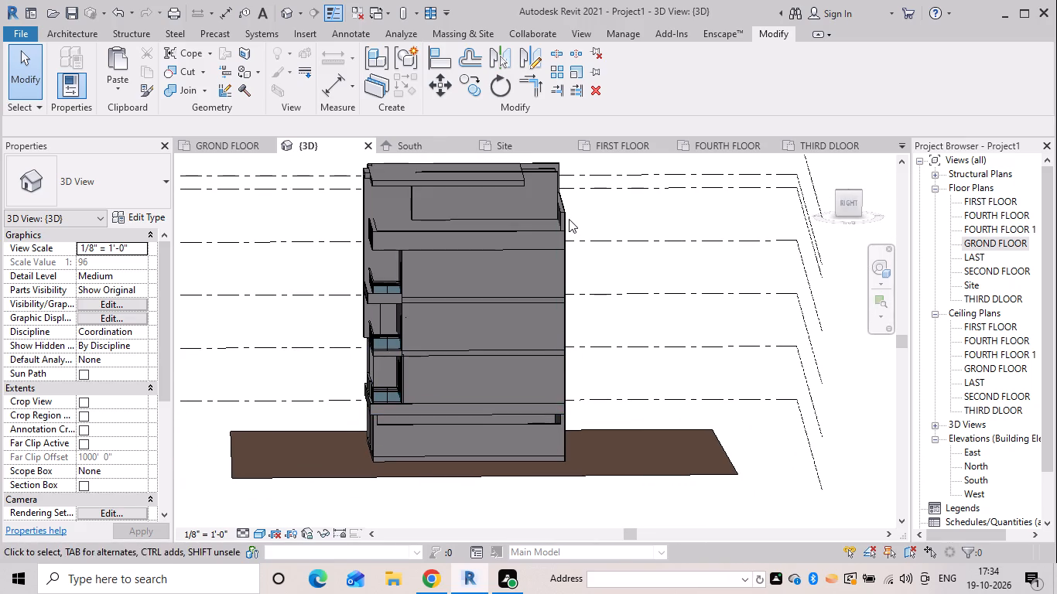
pyautogui.click(568, 217)
pyautogui.click(603, 212)
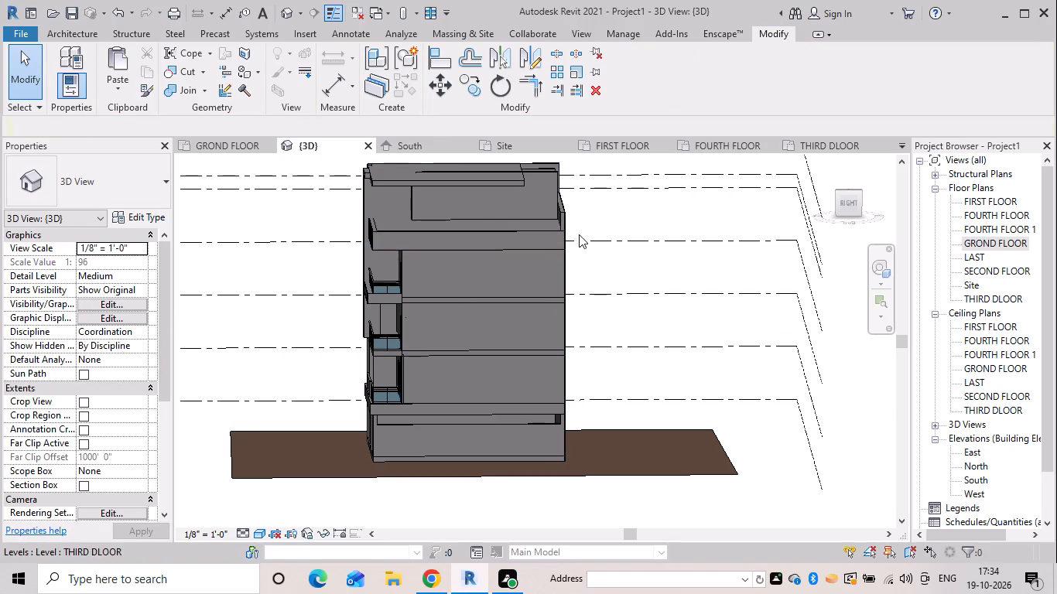
pyautogui.click(570, 226)
pyautogui.doubleClick(580, 217)
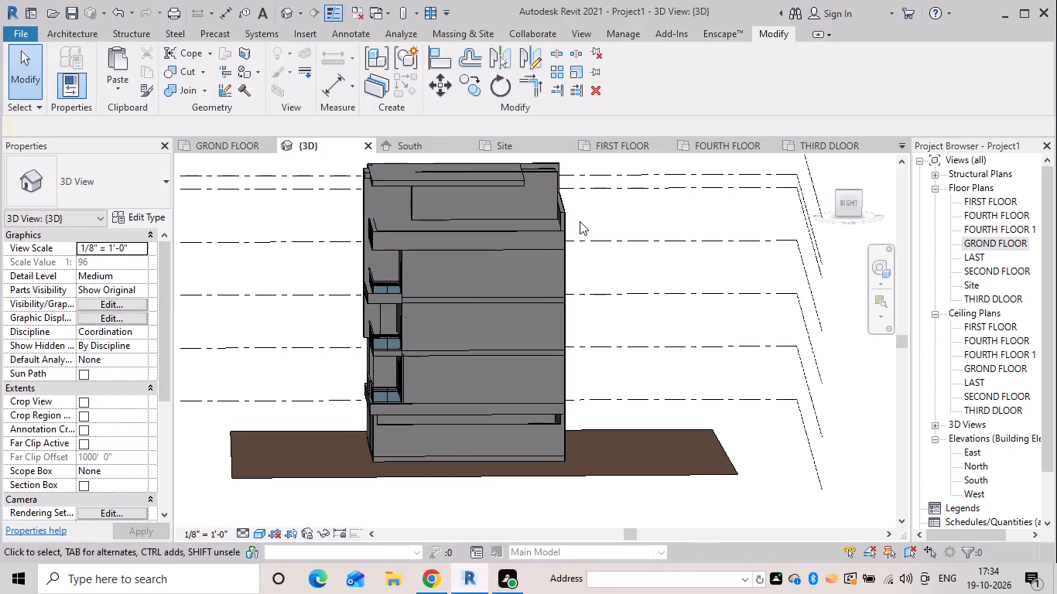
pyautogui.tripleClick(571, 226)
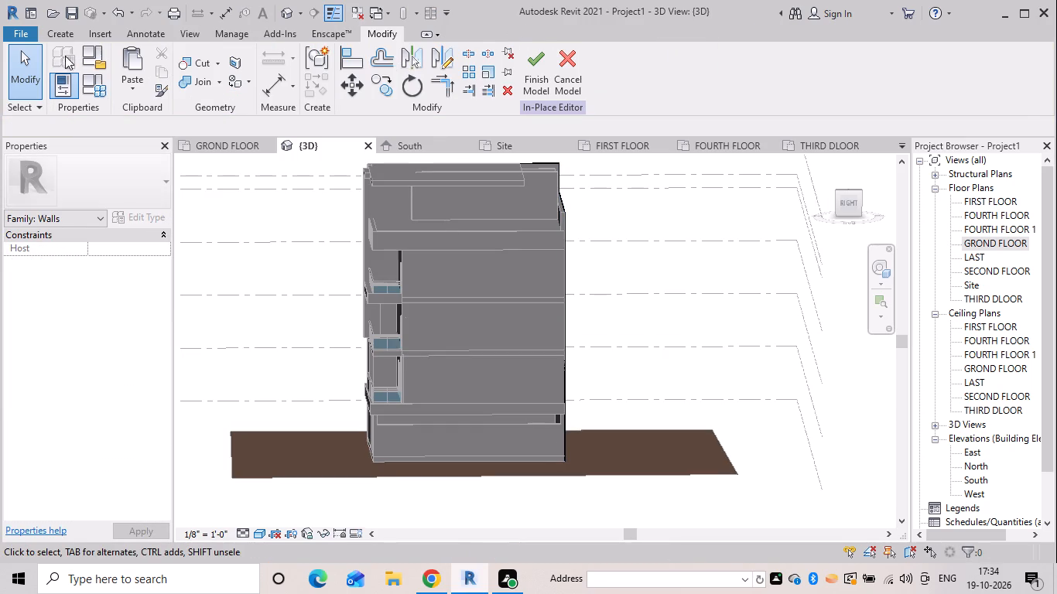
# Start a new extrusion and pick the outer face of the floor slab edge above the ground floor as its work plane.
pyautogui.click(64, 41)
pyautogui.click(120, 73)
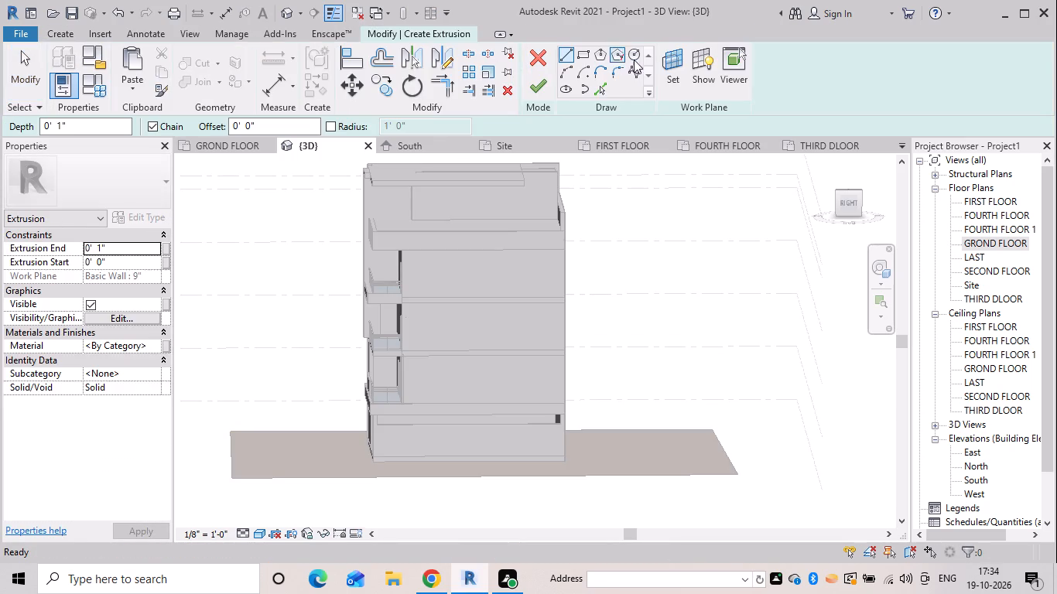
pyautogui.click(677, 85)
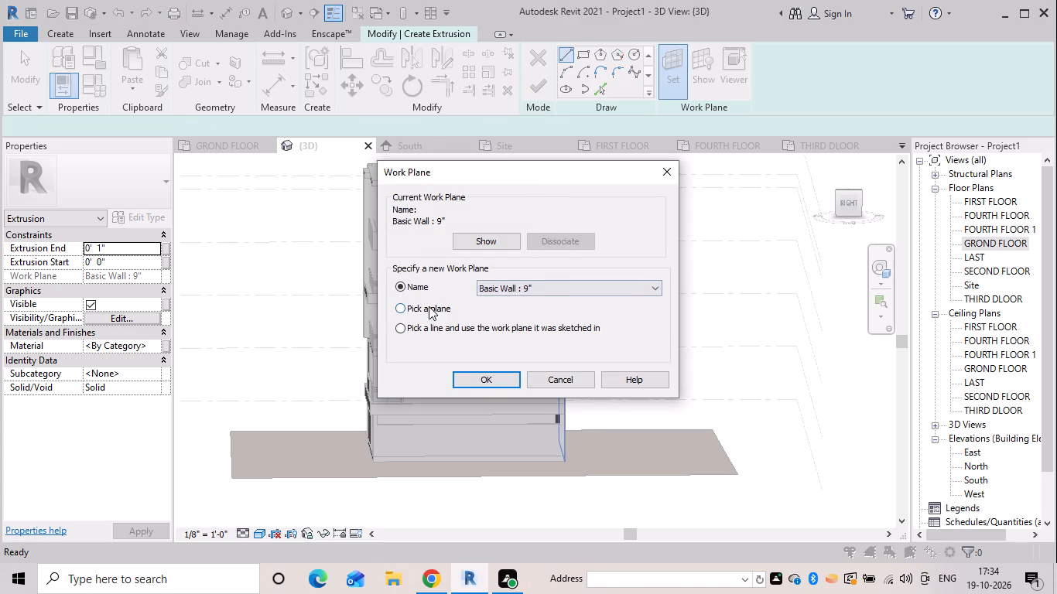
pyautogui.click(429, 306)
pyautogui.click(482, 381)
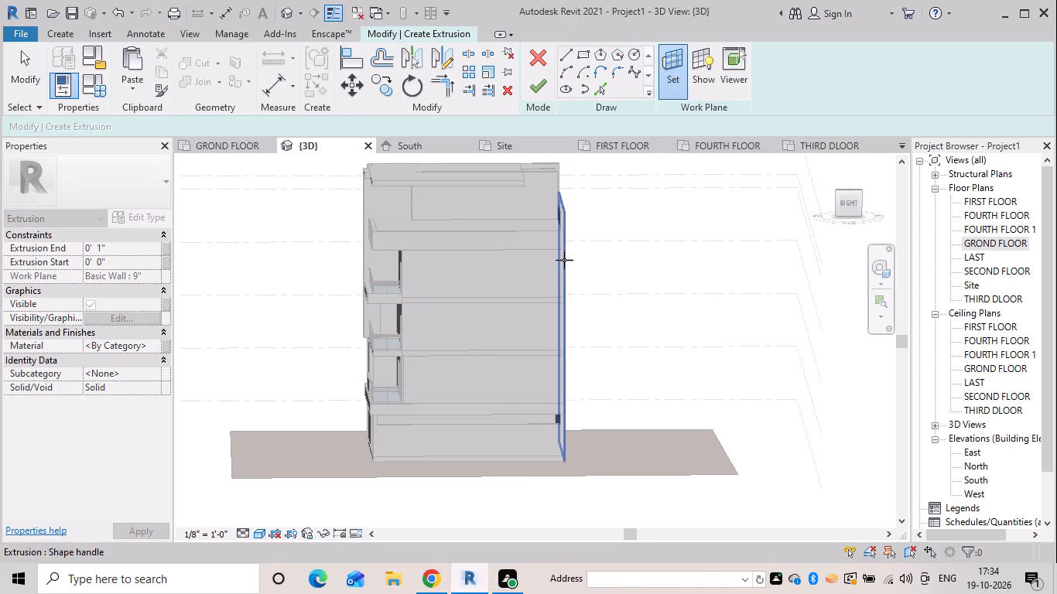
pyautogui.click(455, 401)
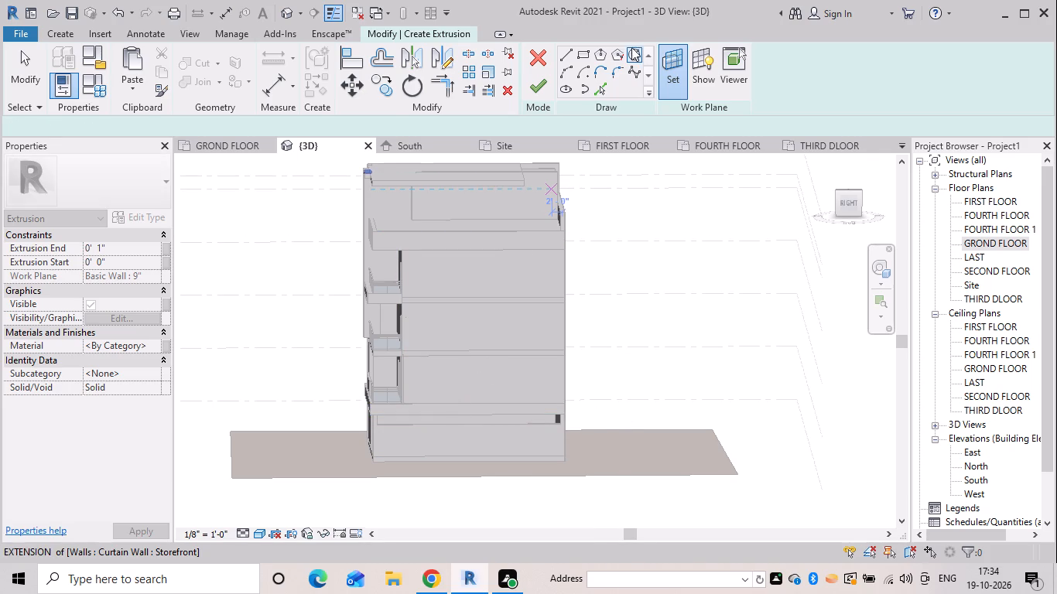
# Sketch a rectangle about 8'-11" wide and 34'-7" high along the right facade's rear edge, ending at the slab above the ground floor.
pyautogui.click(582, 51)
pyautogui.moveTo(582, 51); pyautogui.dragTo(582, 84)
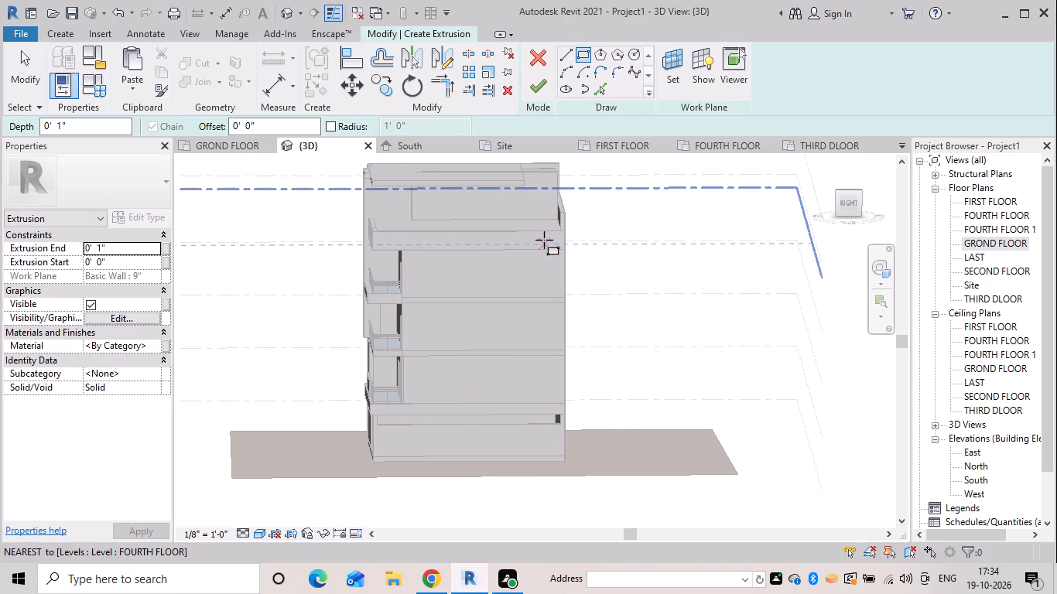
pyautogui.scroll(3, 559, 224)
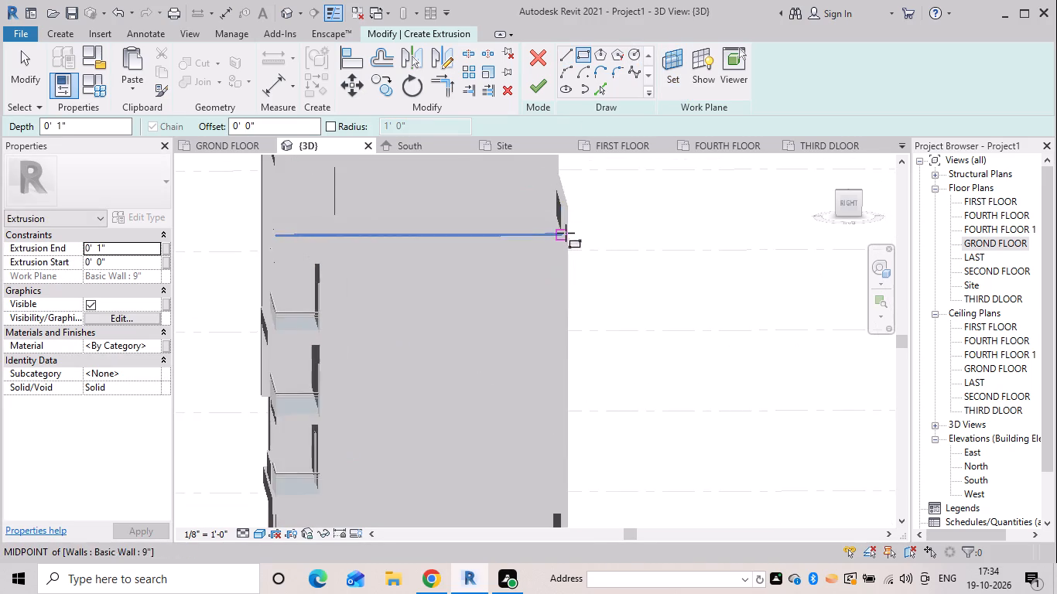
pyautogui.scroll(1, 570, 240)
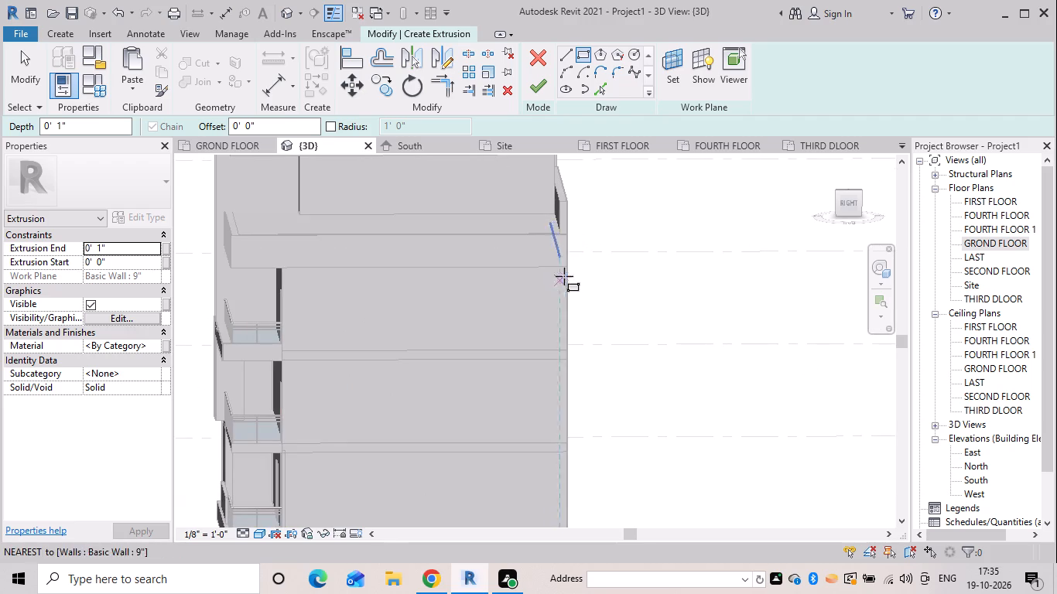
pyautogui.moveTo(569, 236); pyautogui.dragTo(567, 251)
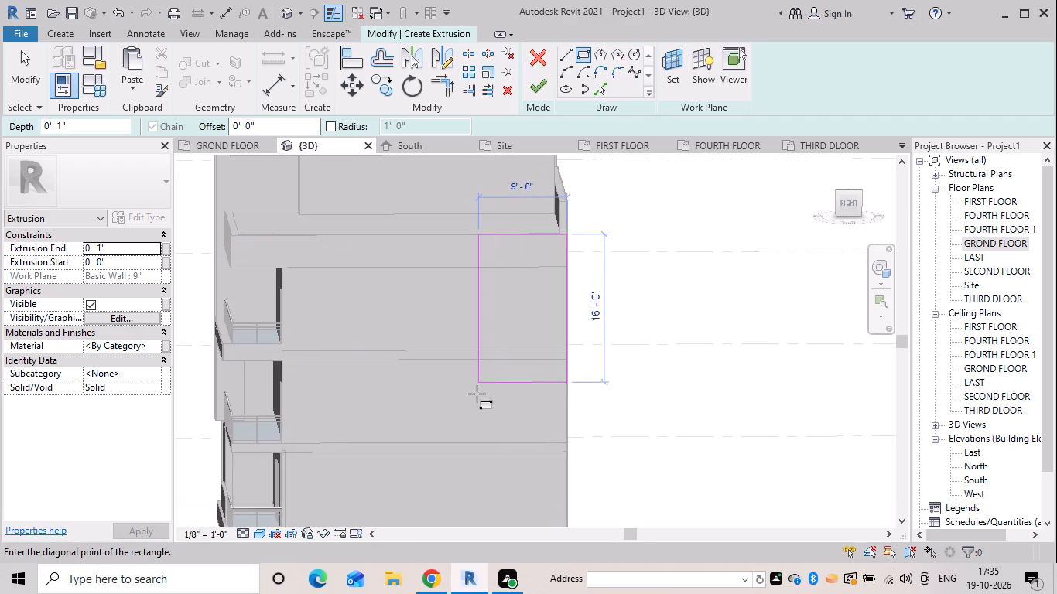
pyautogui.scroll(-3, 477, 401)
pyautogui.moveTo(470, 388); pyautogui.dragTo(453, 266, button='middle')
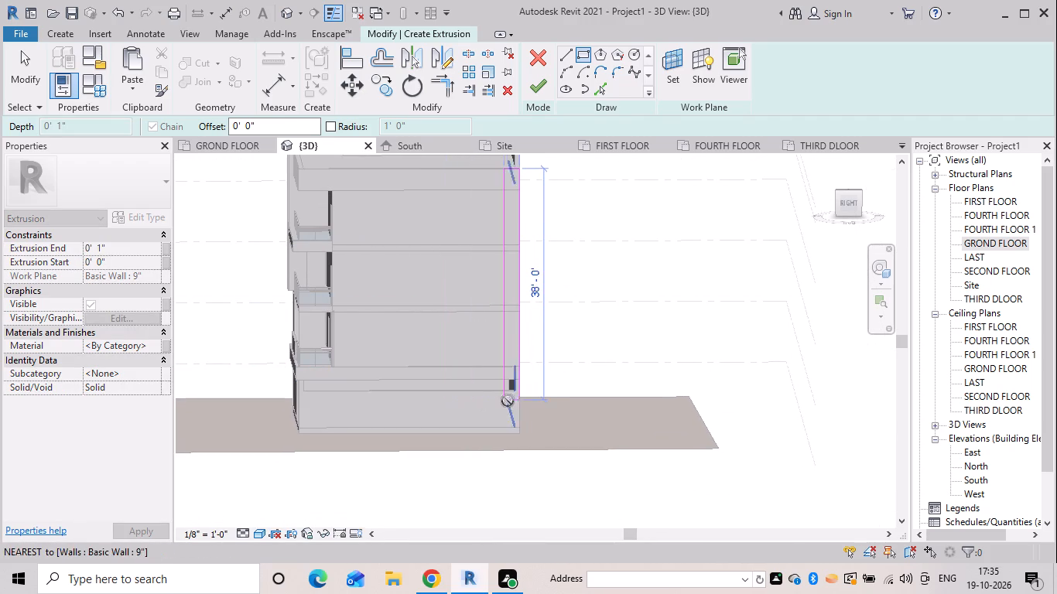
pyautogui.scroll(3, 493, 391)
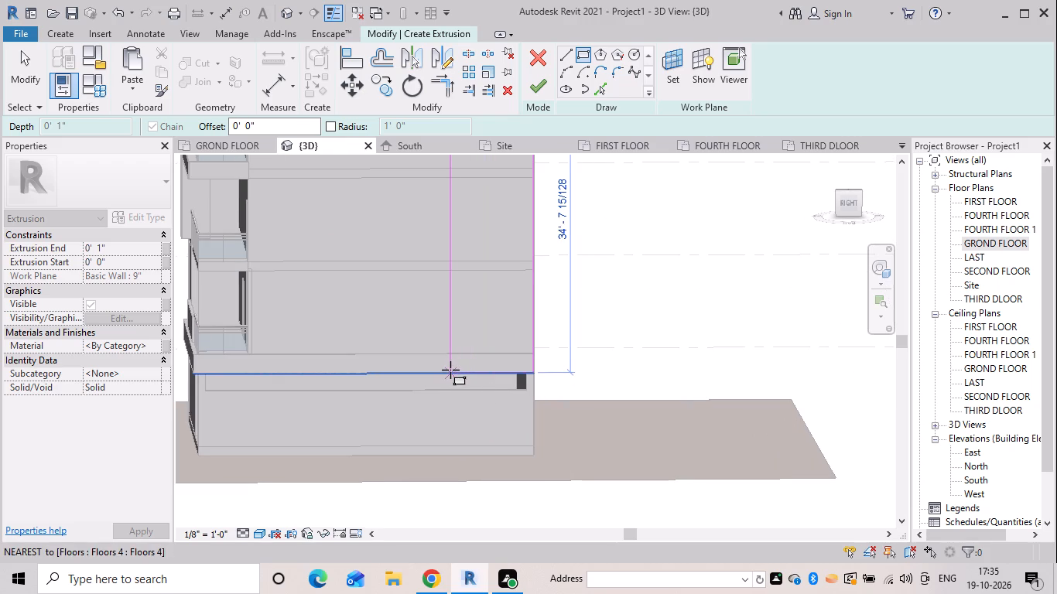
pyautogui.click(450, 370)
pyautogui.scroll(-4, 474, 326)
pyautogui.moveTo(474, 326); pyautogui.dragTo(469, 411, button='middle')
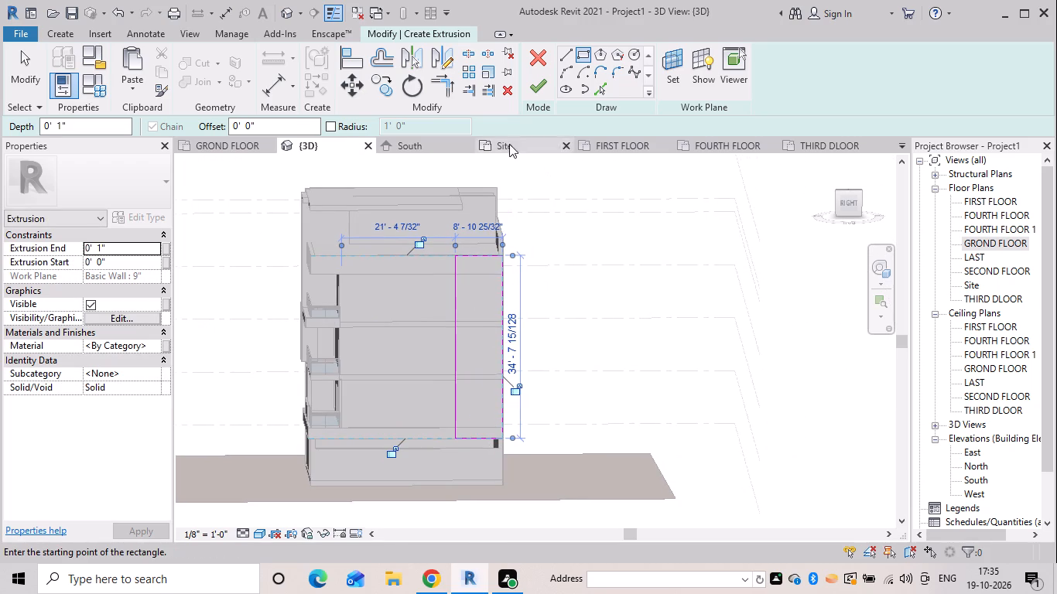
# Add an inner rectangle offset 4" inside the tall rectangle to form a frame outline.
pyautogui.moveTo(299, 131); pyautogui.dragTo(189, 131)
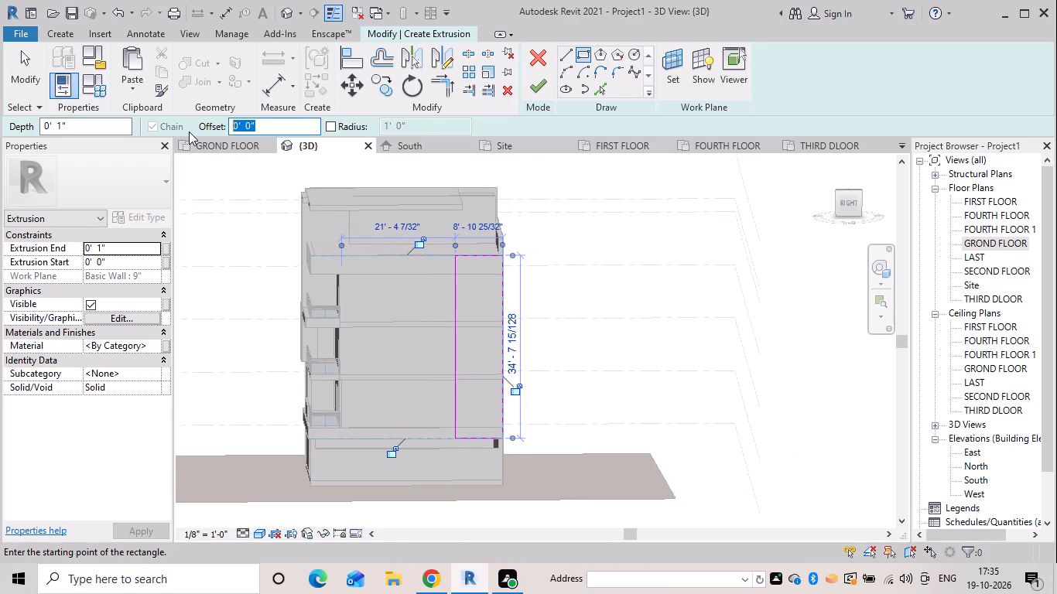
pyautogui.press('BackSpace')
pyautogui.write('4"')
pyautogui.press('Return')
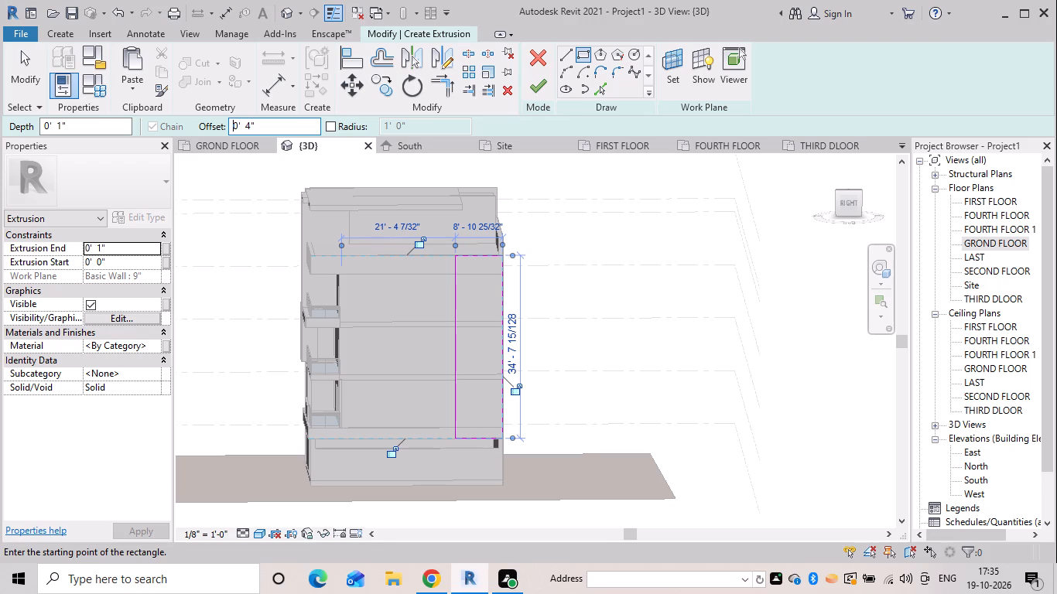
pyautogui.scroll(5, 483, 267)
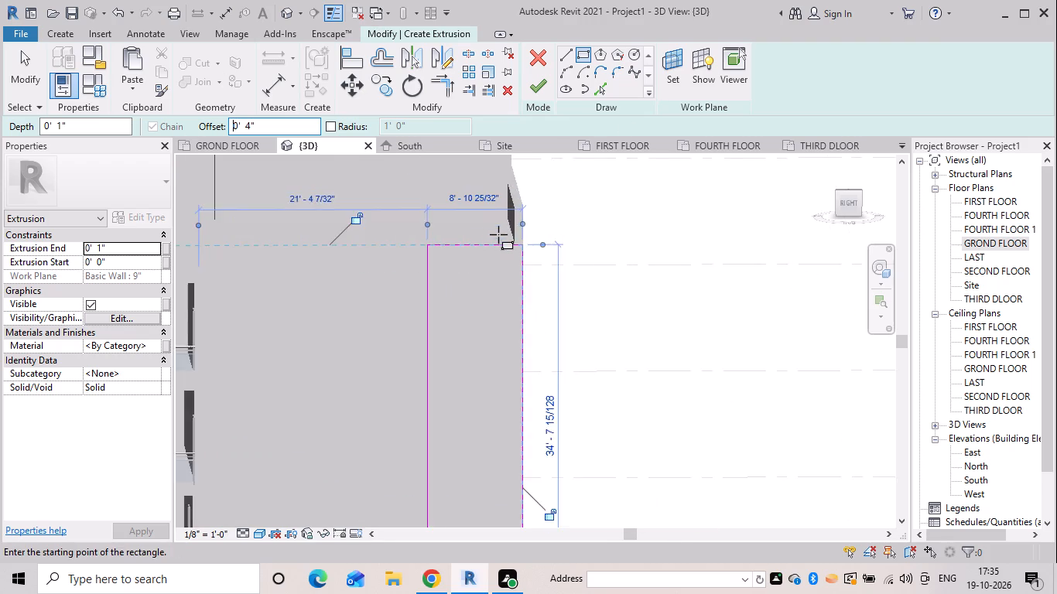
pyautogui.scroll(3, 498, 234)
pyautogui.moveTo(532, 250); pyautogui.dragTo(528, 257)
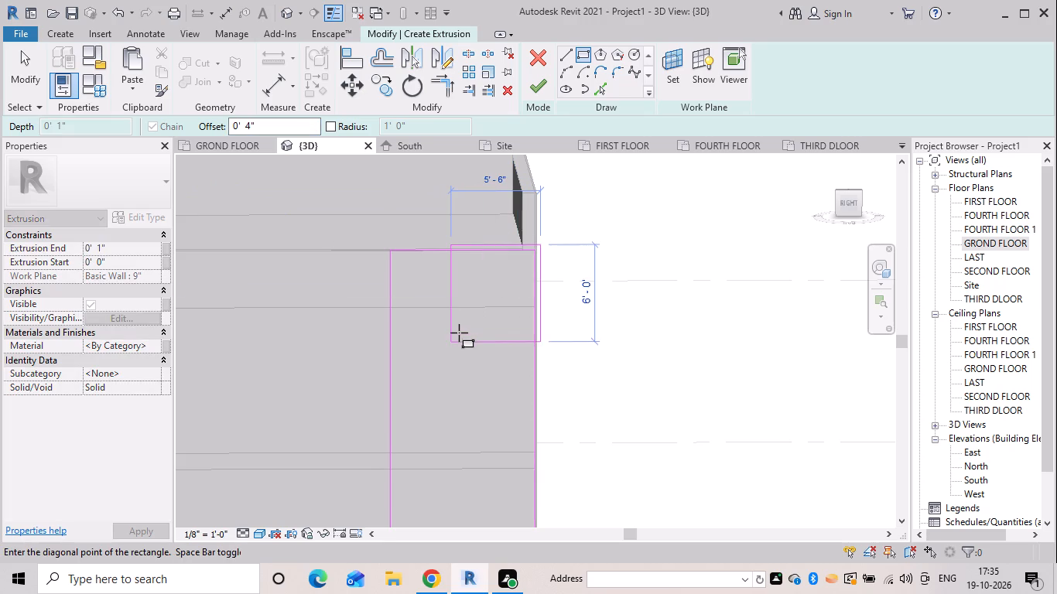
pyautogui.press('space')
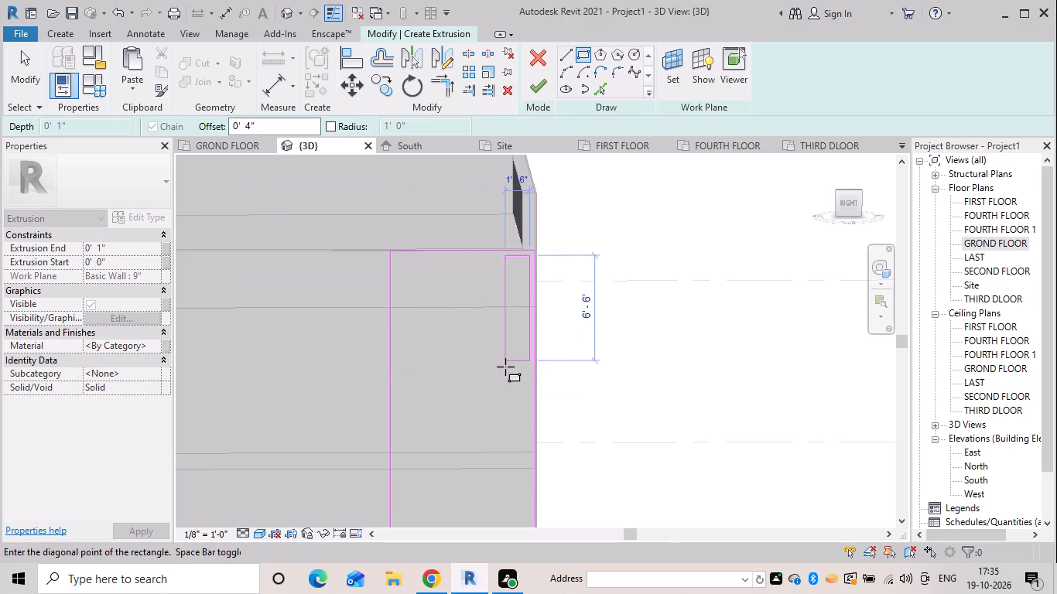
pyautogui.scroll(-3, 505, 367)
pyautogui.moveTo(491, 326); pyautogui.dragTo(418, 120, button='middle')
pyautogui.click(357, 449)
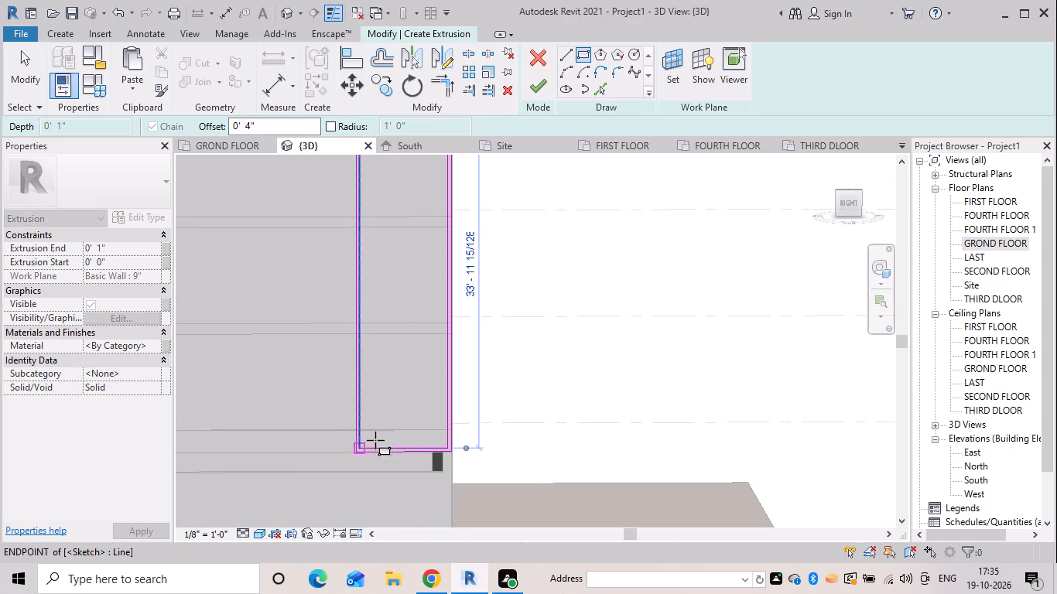
pyautogui.press('Escape')
pyautogui.press('Escape')
pyautogui.press('Escape')
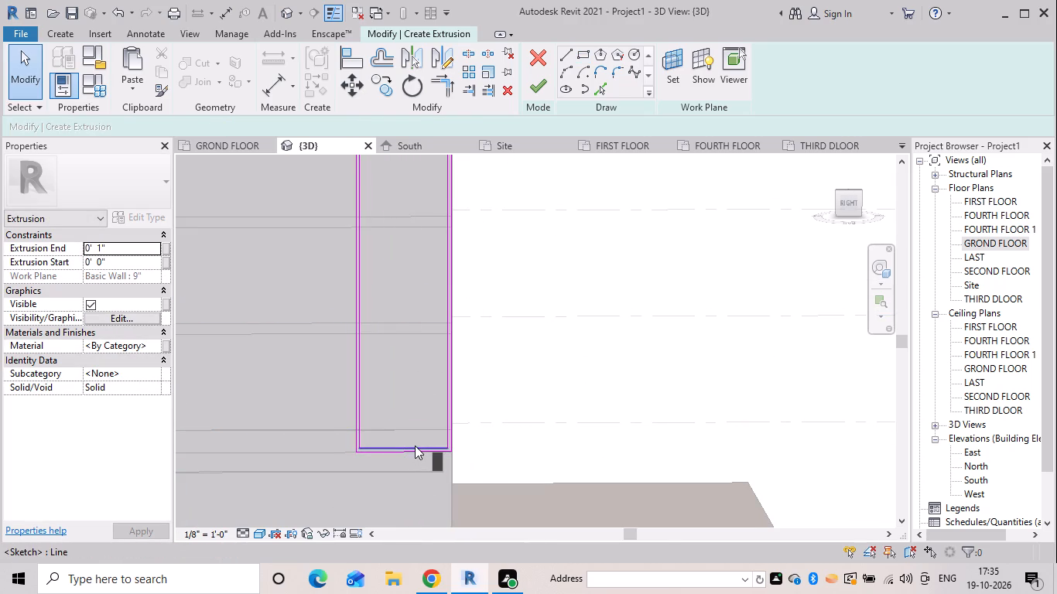
# Raise the inner rectangle's bottom line to 2'-4" above the outer bottom edge of the frame sketch.
pyautogui.click(415, 445)
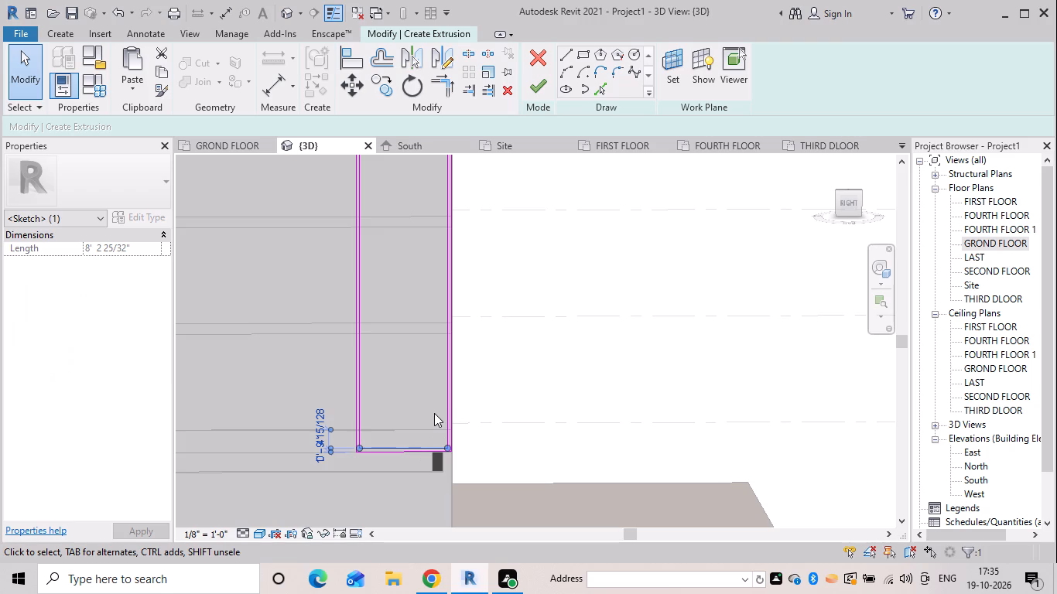
pyautogui.press('Up')
pyautogui.press('Up')
pyautogui.press('Up')
pyautogui.press('Up')
pyautogui.press('Up')
pyautogui.press('Up')
pyautogui.press('Up')
pyautogui.press('Up')
pyautogui.press('Up')
pyautogui.press('Up')
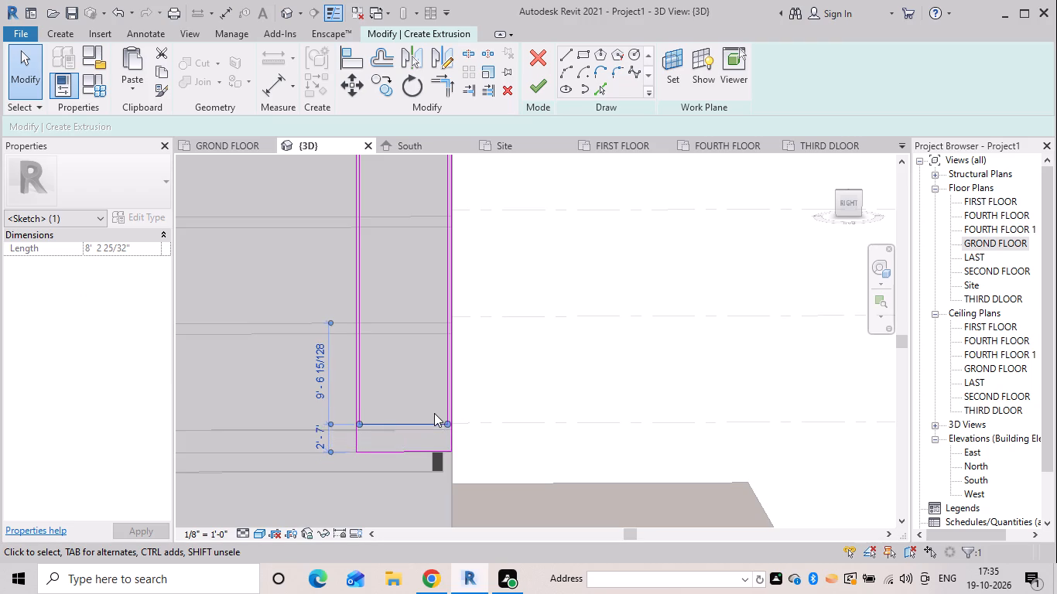
pyautogui.press('Up')
pyautogui.press('Down')
pyautogui.press('Down')
pyautogui.press('Down')
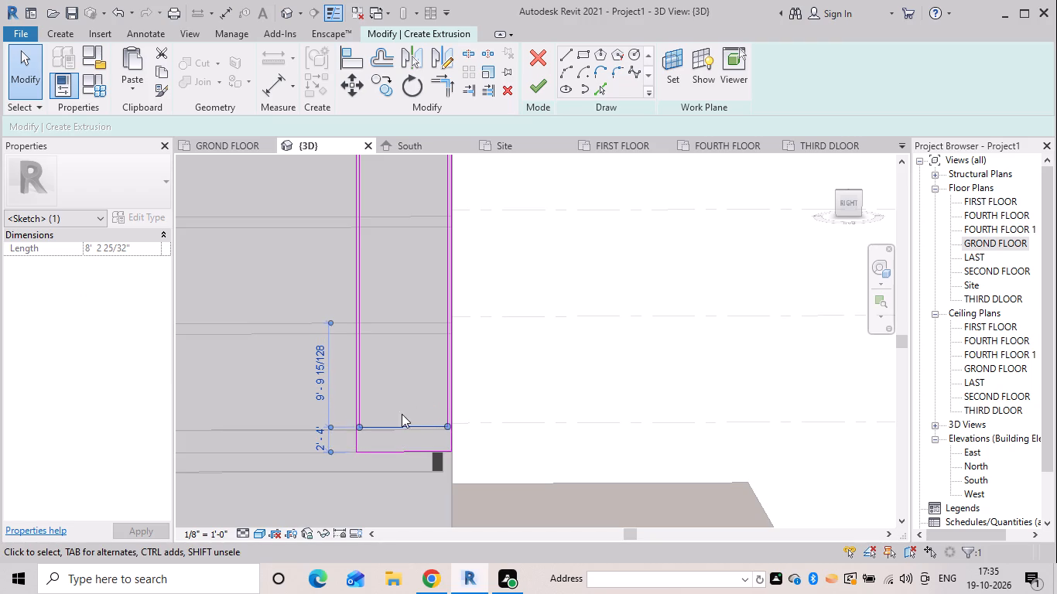
# Move both vertical lines of the inner rectangle inward so the frame's side bands are 1'-1" wide.
pyautogui.click(361, 401)
pyautogui.press('Right')
pyautogui.press('Right')
pyautogui.press('Right')
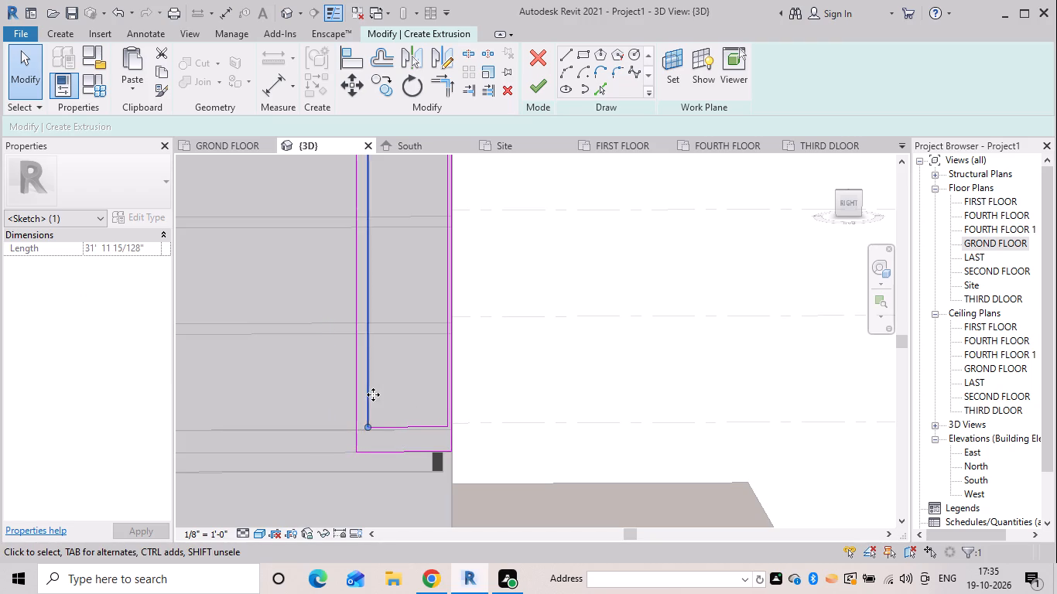
pyautogui.click(445, 381)
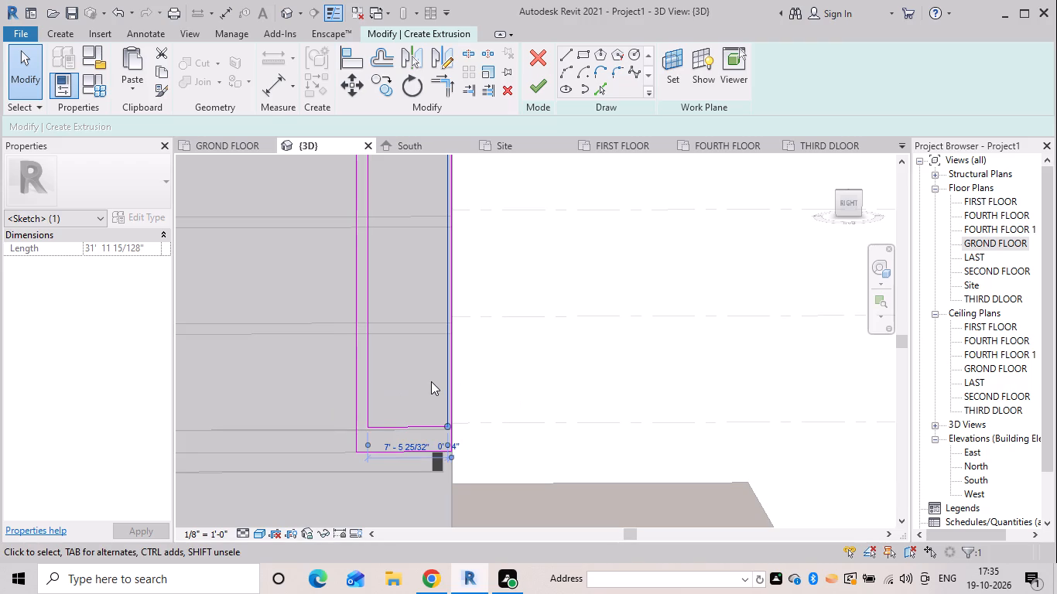
pyautogui.press('Left')
pyautogui.press('Left')
pyautogui.press('Left')
# Lower the inner rectangle's top line to 1'-1" below the outer top edge and finish the extrusion sketch.
pyautogui.scroll(-3, 424, 364)
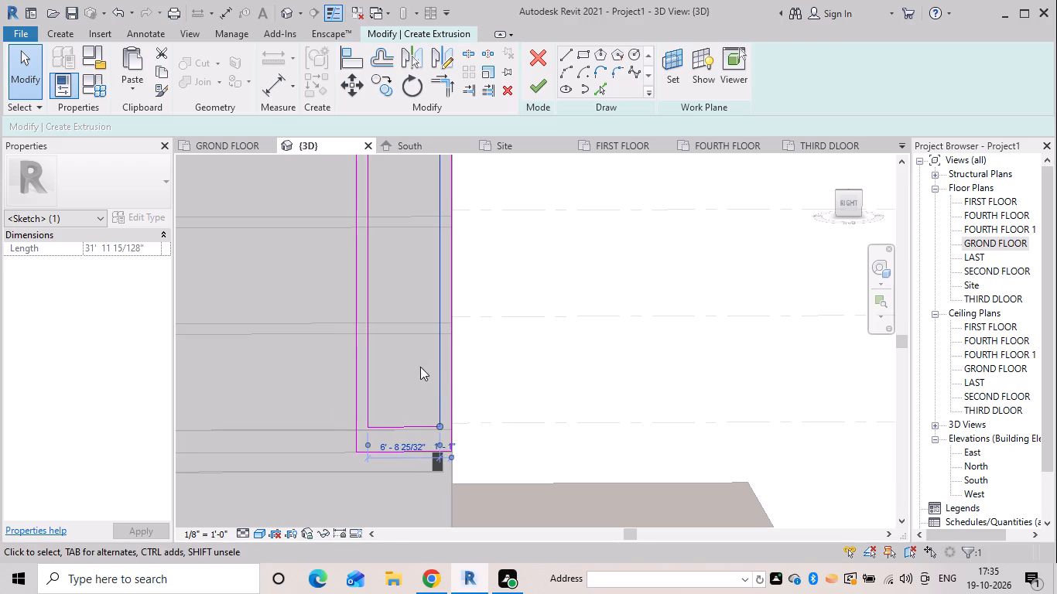
pyautogui.scroll(-1, 420, 367)
pyautogui.moveTo(419, 367); pyautogui.dragTo(385, 473, button='middle')
pyautogui.scroll(5, 373, 323)
pyautogui.click(394, 301)
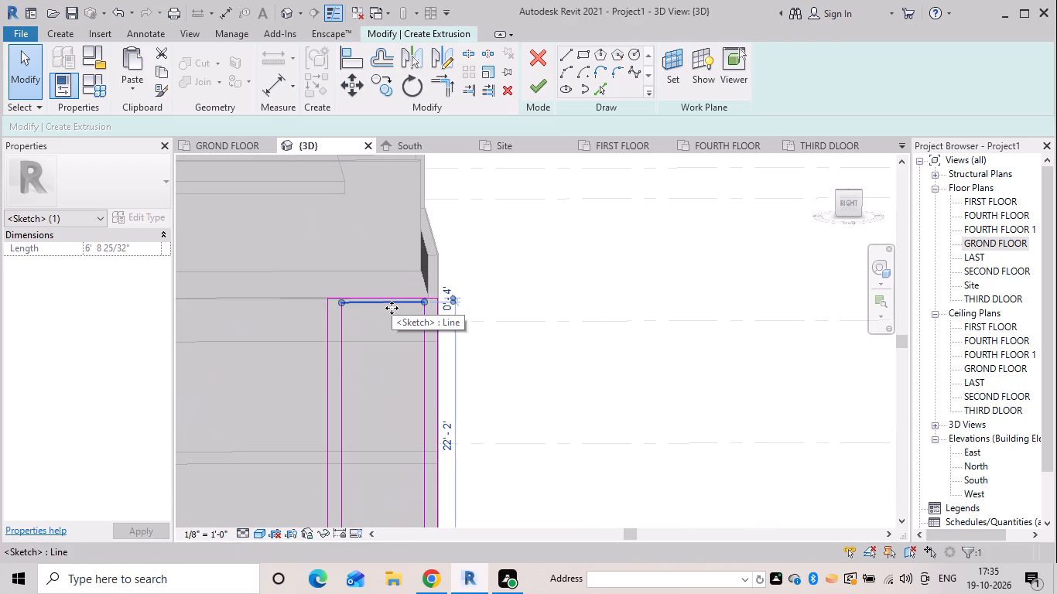
pyautogui.press('Down')
pyautogui.press('Down')
pyautogui.press('Down')
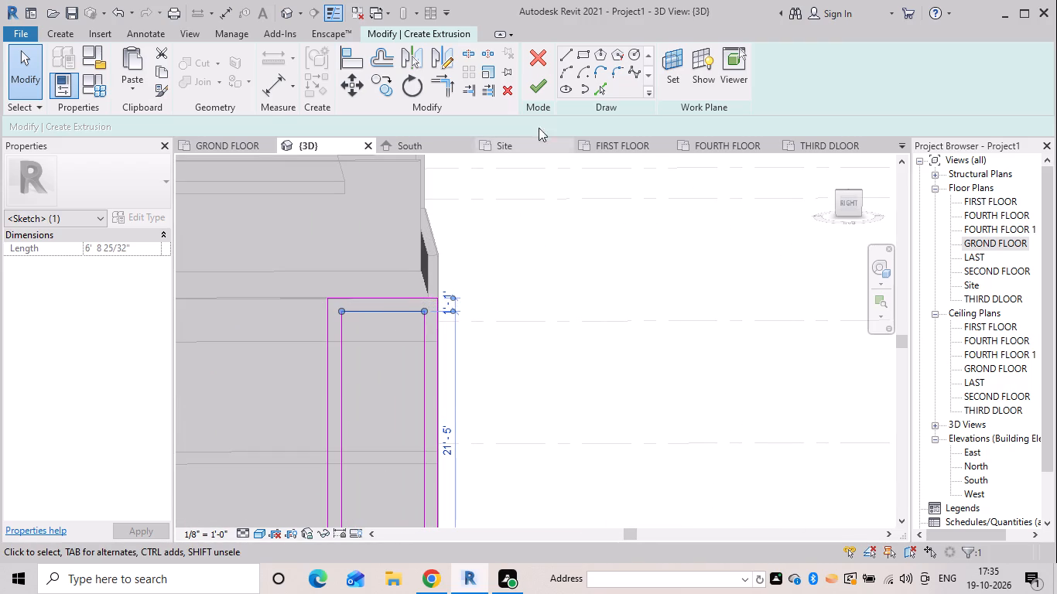
pyautogui.click(529, 90)
pyautogui.click(559, 297)
# Stretch the tall frame extrusion's outer face away from the right facade so it projects beyond the balcony slab edge.
pyautogui.scroll(-1, 538, 348)
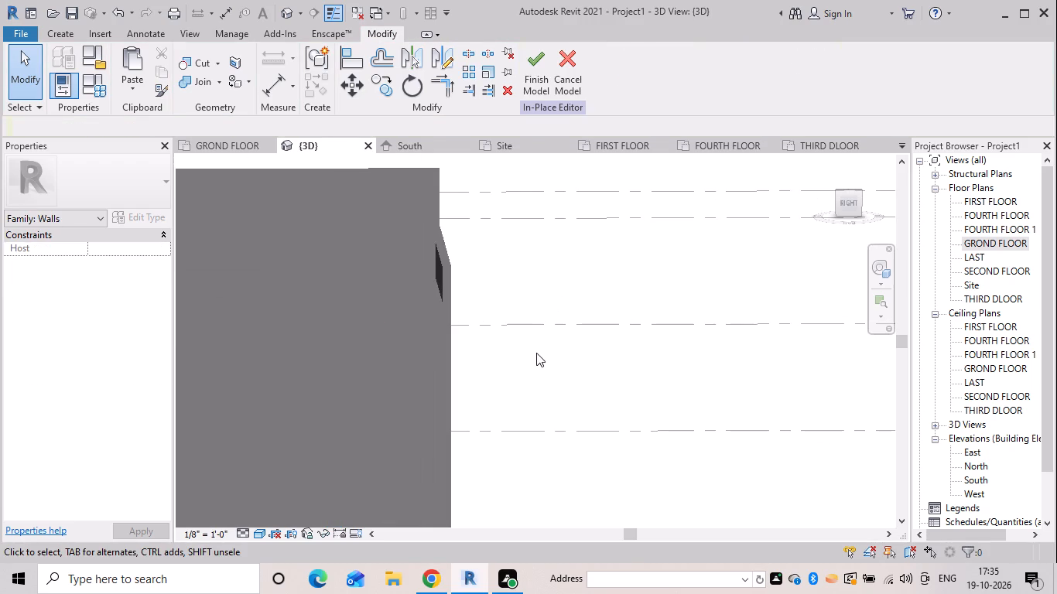
pyautogui.keyDown('shift'); pyautogui.moveTo(532, 348); pyautogui.dragTo(679, 317, button='middle'); pyautogui.keyUp('shift')
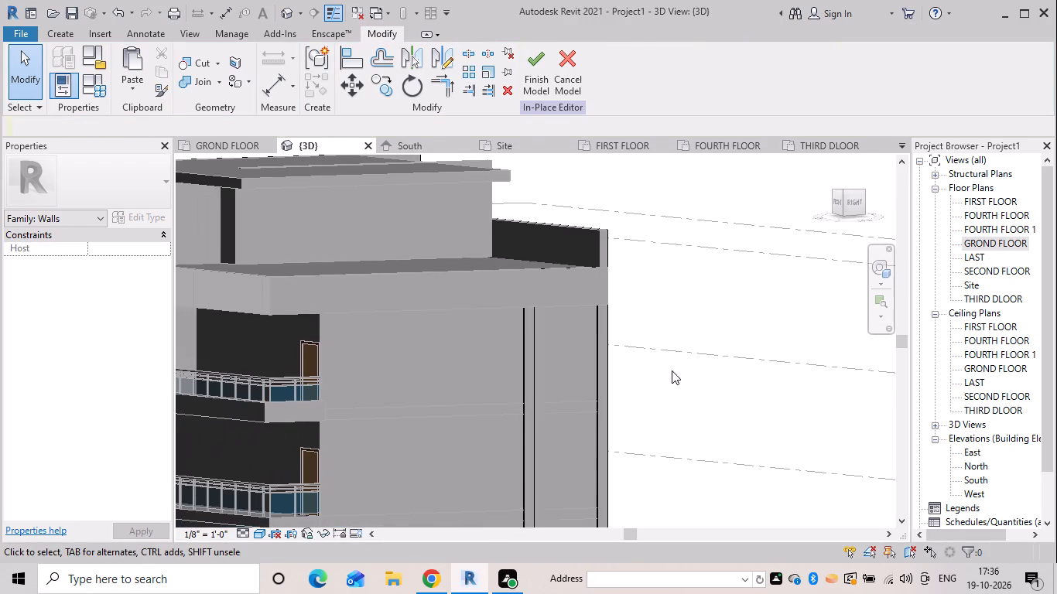
pyautogui.scroll(-5, 519, 435)
pyautogui.keyDown('shift'); pyautogui.moveTo(442, 440); pyautogui.dragTo(551, 446, button='middle'); pyautogui.keyUp('shift')
pyautogui.keyDown('shift'); pyautogui.moveTo(551, 444); pyautogui.dragTo(549, 437, button='middle'); pyautogui.keyUp('shift')
pyautogui.scroll(5, 534, 439)
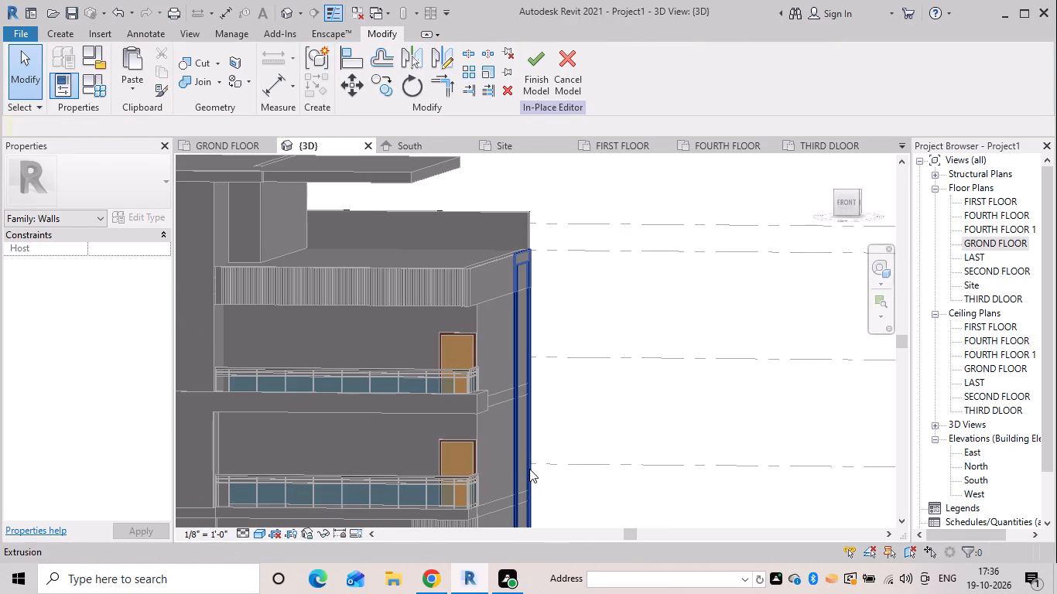
pyautogui.click(515, 459)
pyautogui.scroll(-1, 554, 448)
pyautogui.keyDown('shift'); pyautogui.moveTo(561, 442); pyautogui.dragTo(595, 421, button='middle'); pyautogui.keyUp('shift')
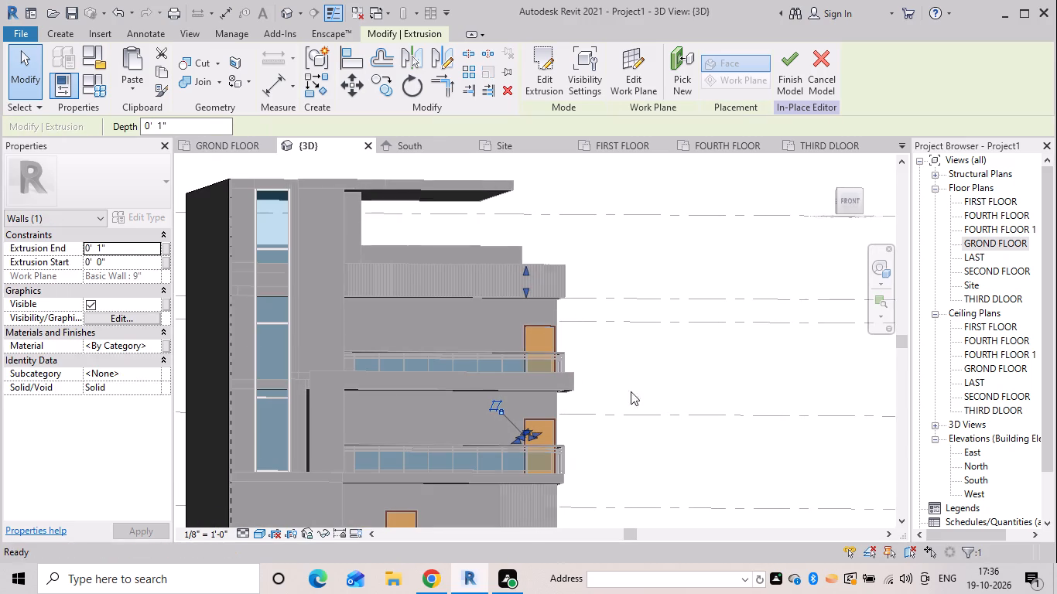
pyautogui.click(845, 201)
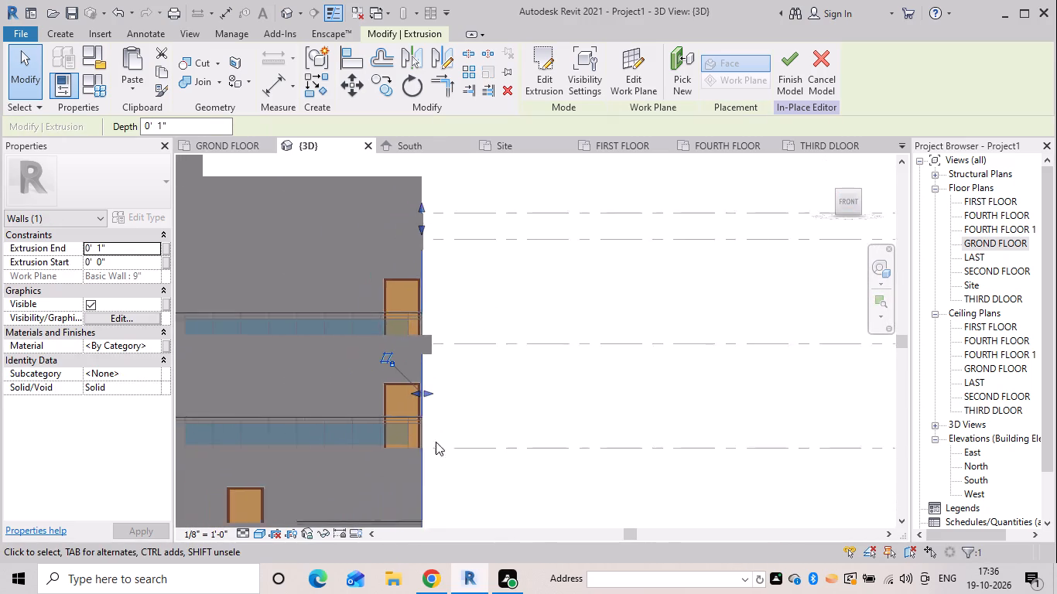
pyautogui.moveTo(539, 339); pyautogui.dragTo(550, 339)
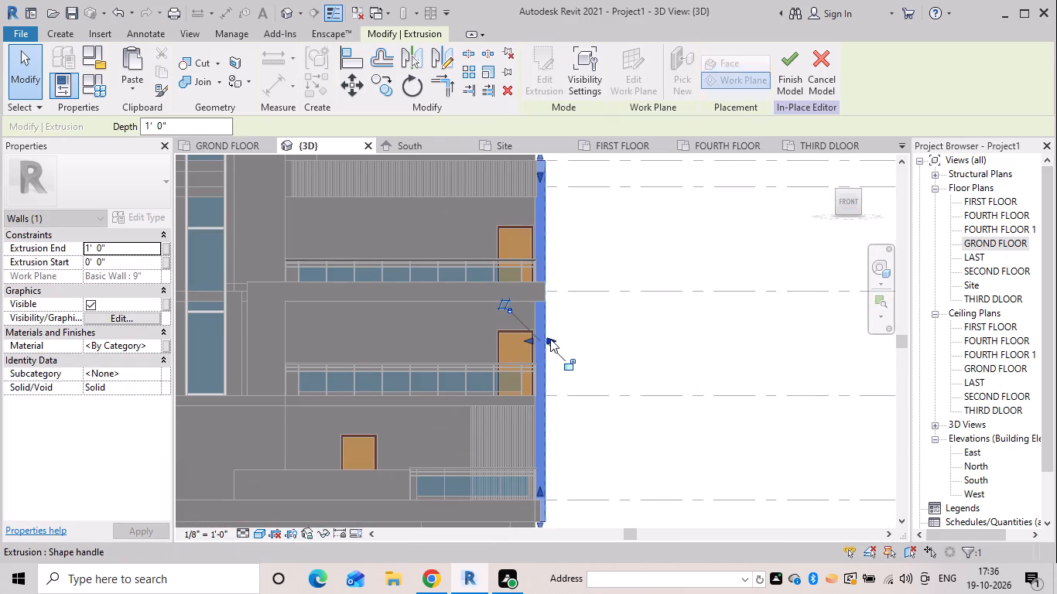
pyautogui.click(556, 343)
pyautogui.click(603, 341)
pyautogui.scroll(-3, 632, 358)
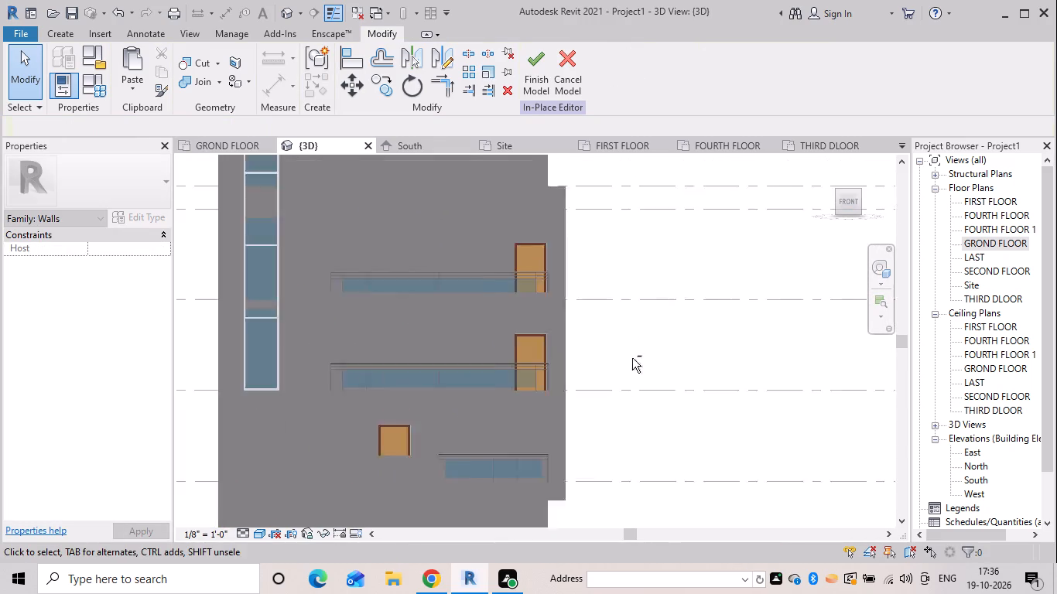
pyautogui.keyDown('shift'); pyautogui.moveTo(632, 358); pyautogui.dragTo(573, 391, button='middle'); pyautogui.keyUp('shift')
pyautogui.press('Escape')
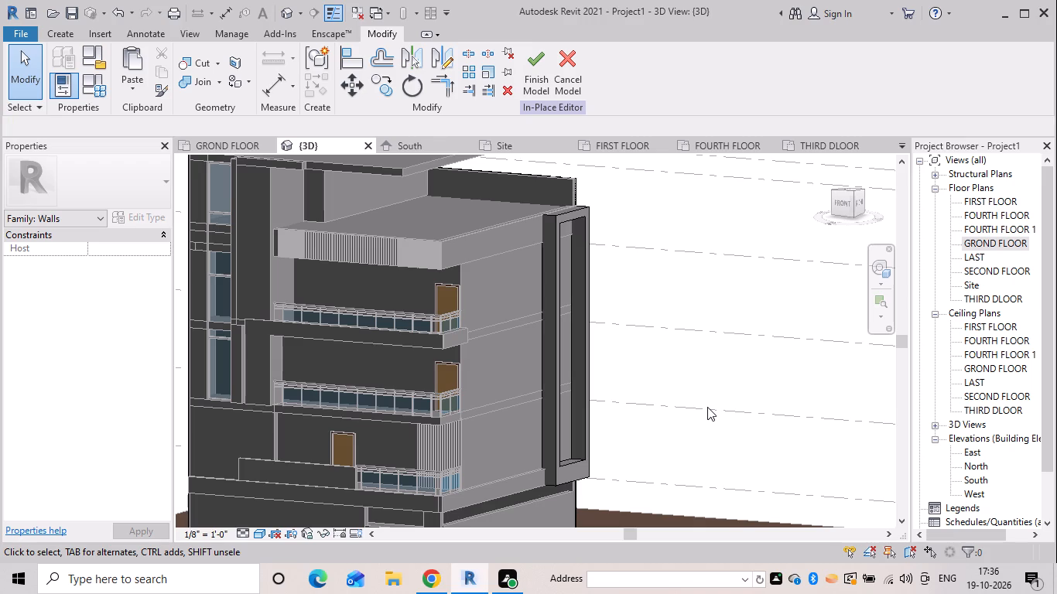
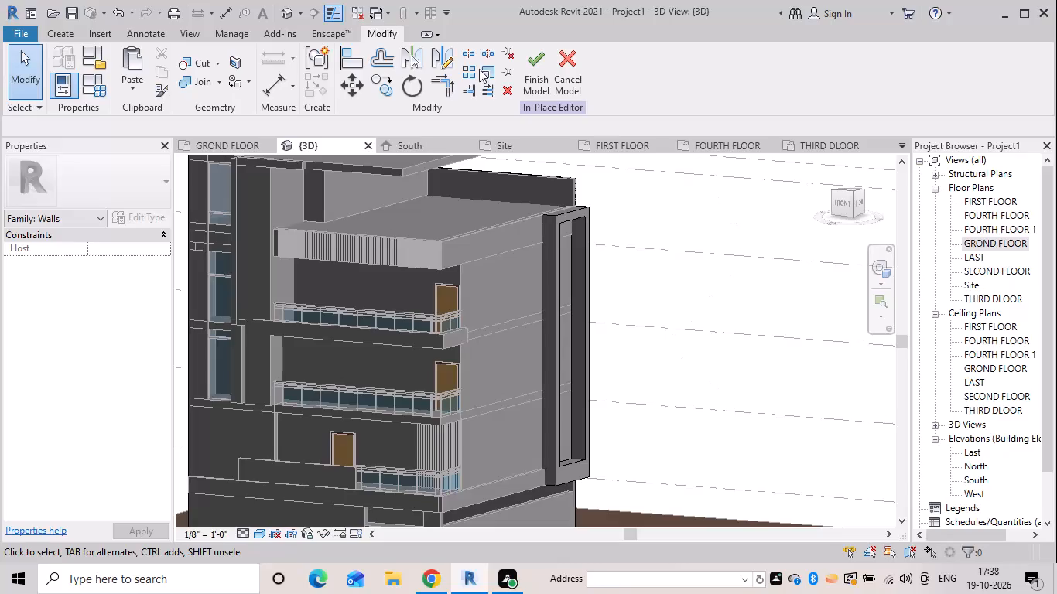
# Finish the in-place wall model of the projecting frame on the building's side facade.
pyautogui.click(537, 65)
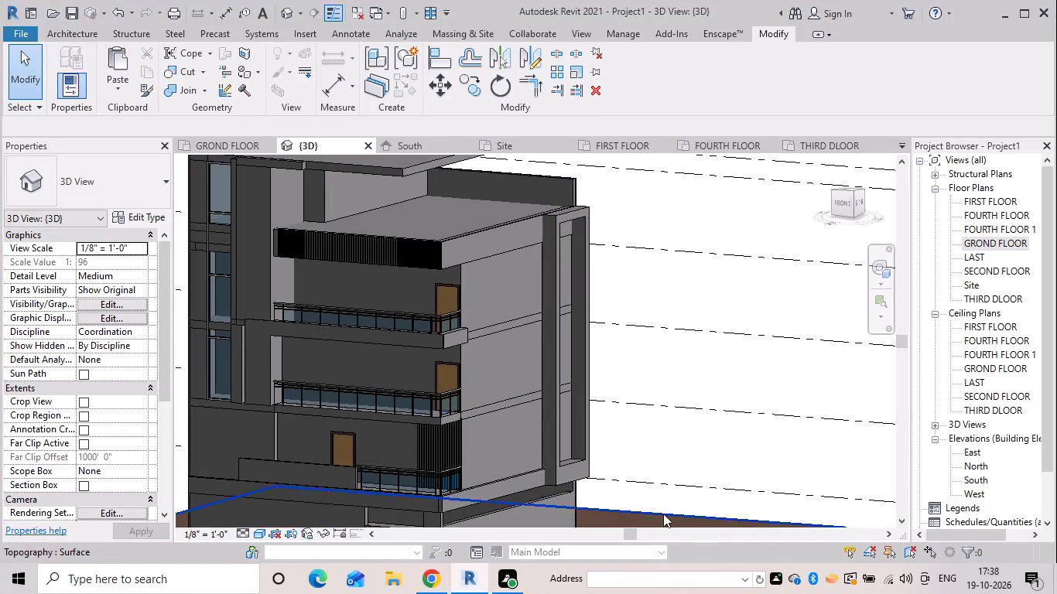
pyautogui.keyDown('shift'); pyautogui.moveTo(664, 512); pyautogui.dragTo(610, 527, button='middle'); pyautogui.keyUp('shift')
pyautogui.scroll(4, 582, 442)
pyautogui.moveTo(582, 442); pyautogui.dragTo(562, 414, button='middle')
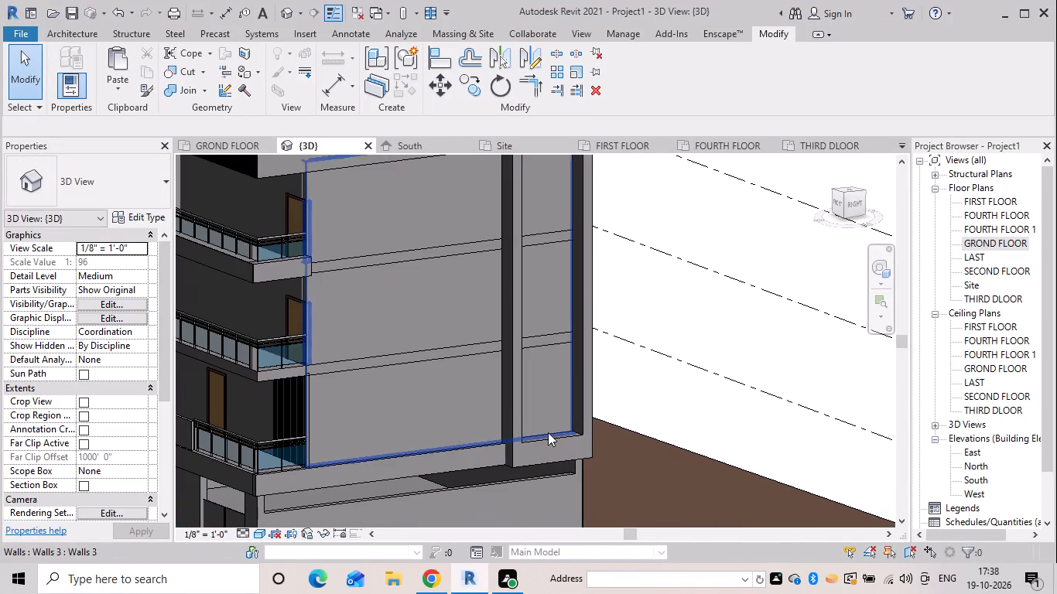
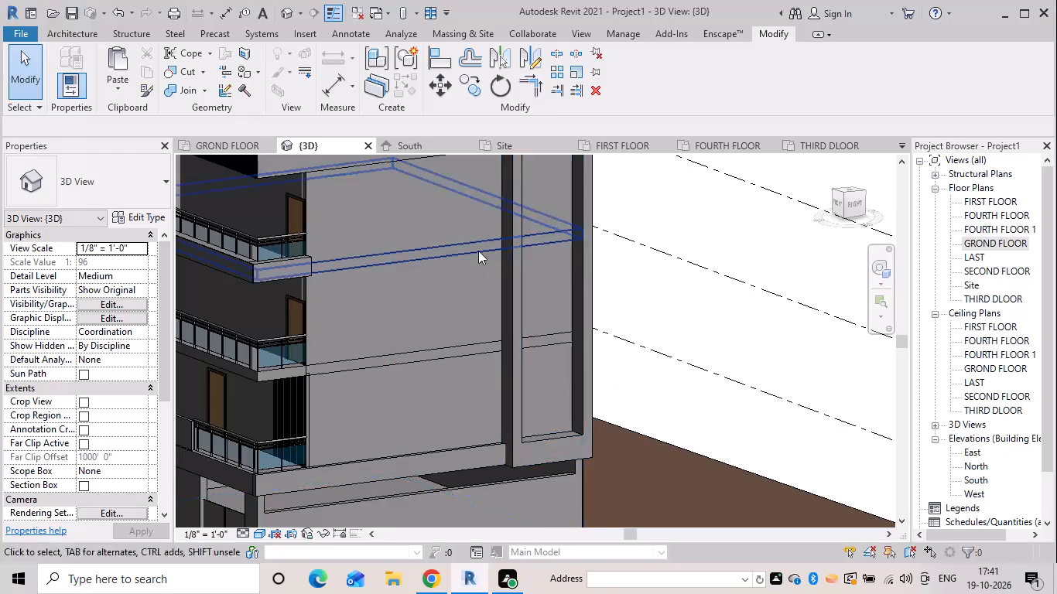
# Open the in-place wall model of the projecting frame on the side facade for editing.
pyautogui.scroll(-7, 545, 394)
pyautogui.moveTo(487, 402); pyautogui.dragTo(501, 395, button='middle')
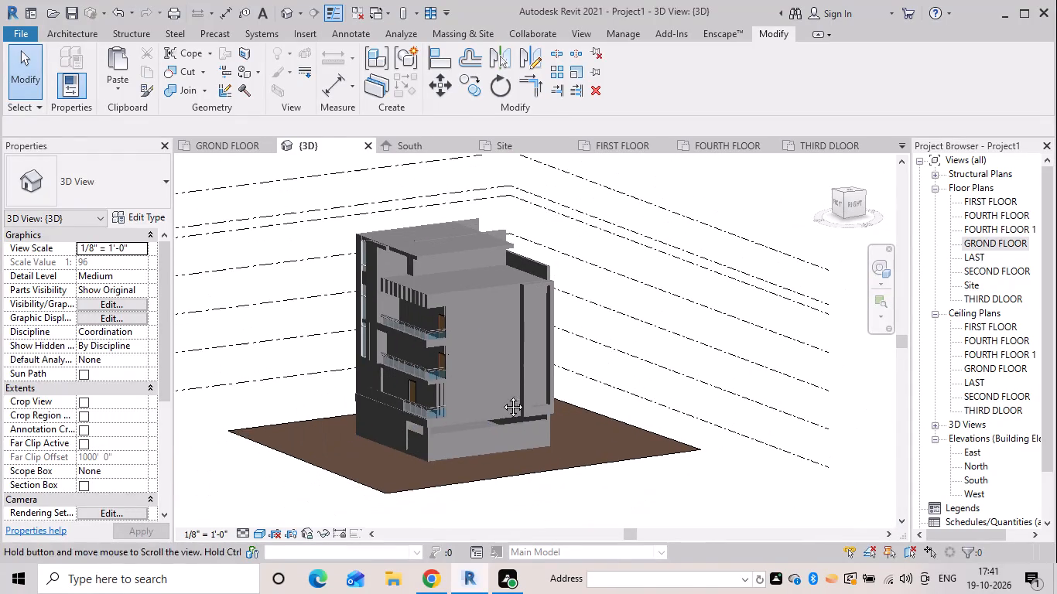
pyautogui.moveTo(501, 395); pyautogui.dragTo(504, 393, button='middle')
pyautogui.click(842, 211)
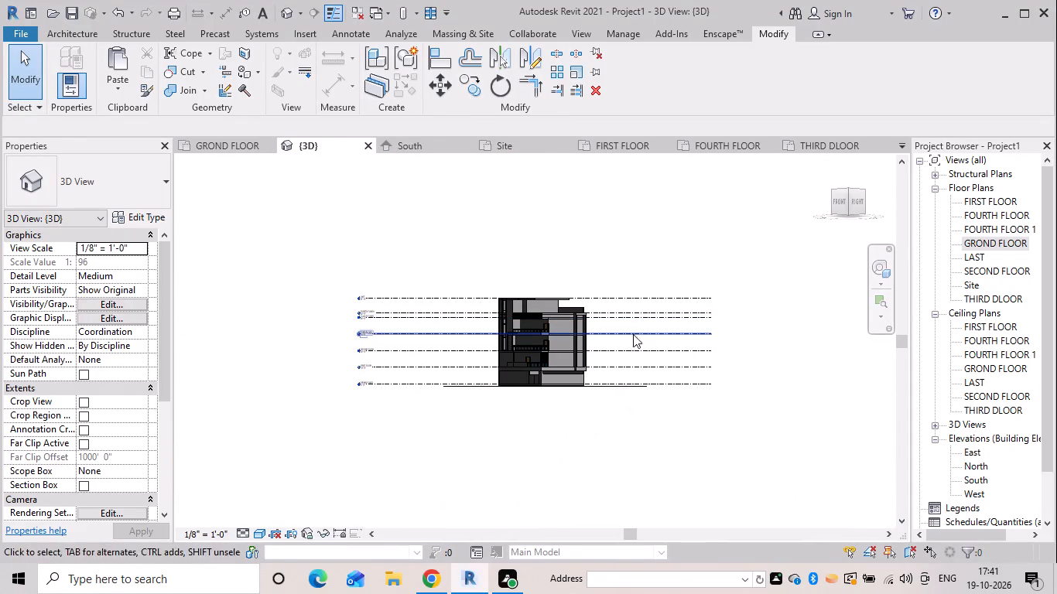
pyautogui.scroll(4, 632, 355)
pyautogui.scroll(6, 477, 333)
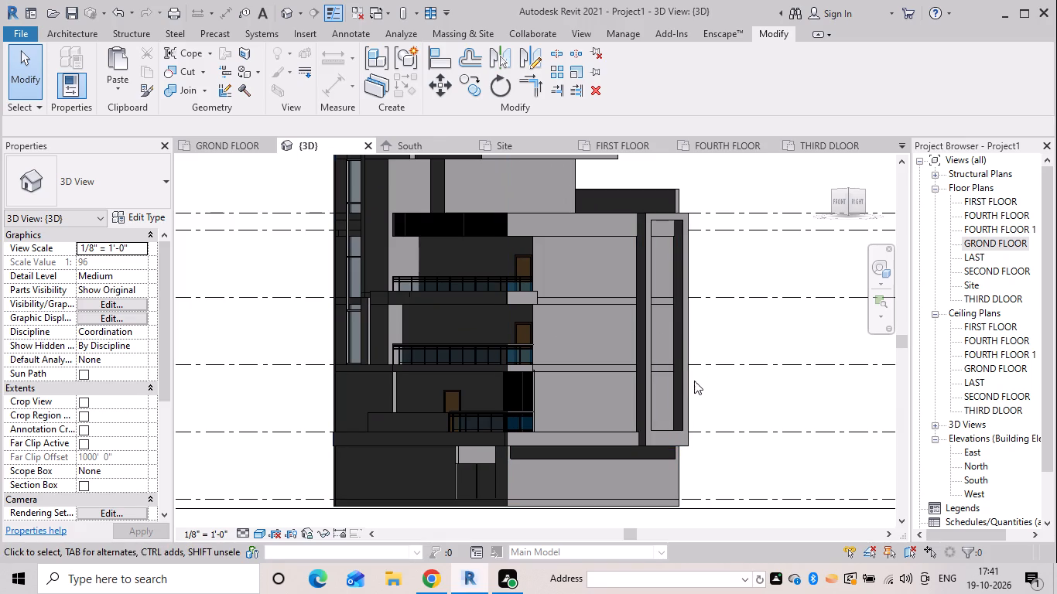
pyautogui.keyDown('shift'); pyautogui.moveTo(681, 354); pyautogui.dragTo(613, 374, button='middle'); pyautogui.keyUp('shift')
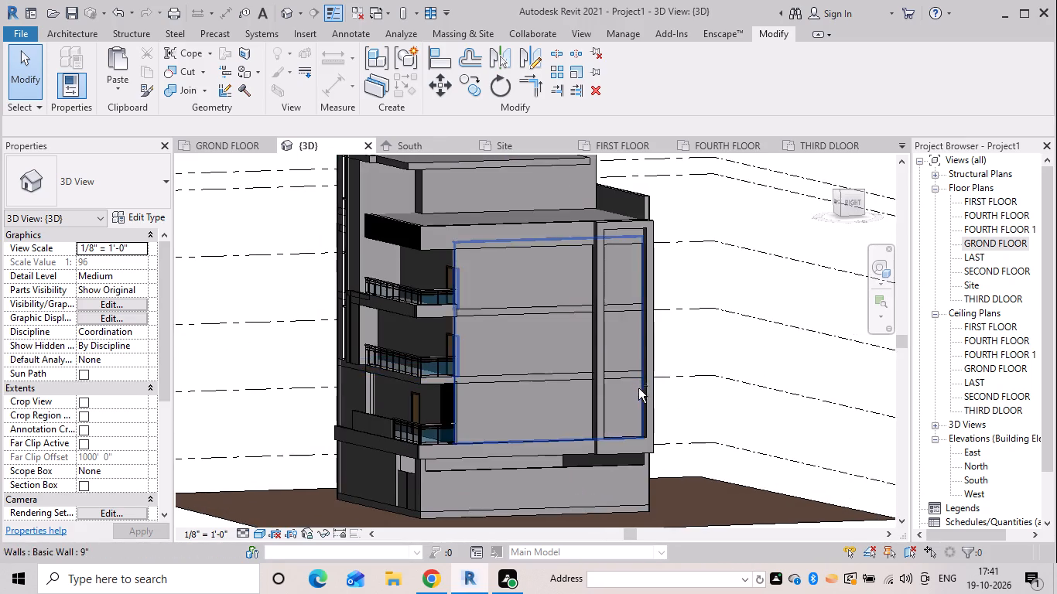
pyautogui.keyDown('shift'); pyautogui.moveTo(637, 389); pyautogui.dragTo(601, 410, button='middle'); pyautogui.keyUp('shift')
pyautogui.scroll(5, 602, 411)
pyautogui.click(628, 413)
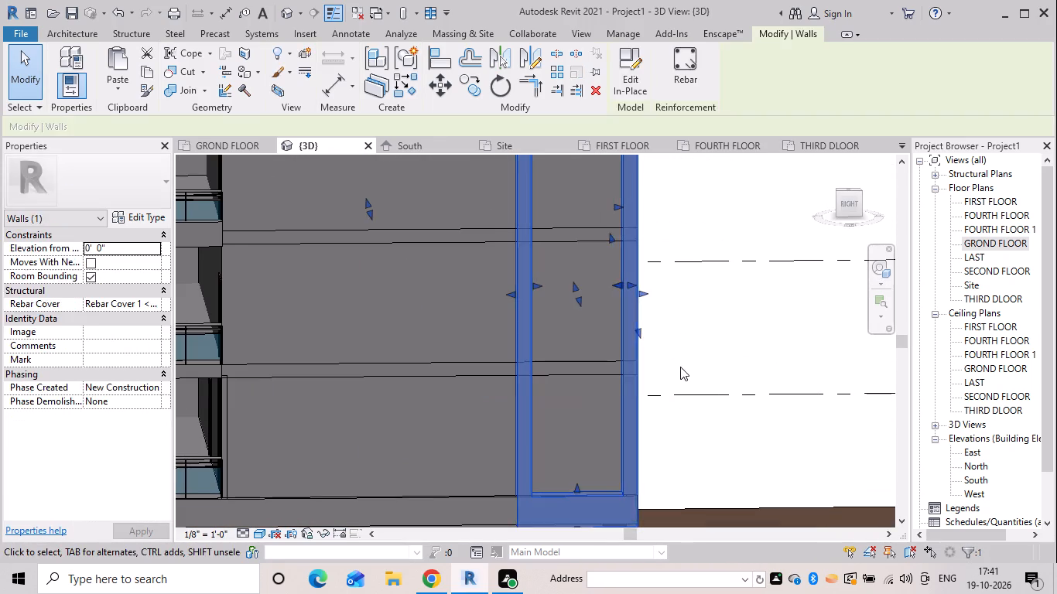
pyautogui.moveTo(681, 366); pyautogui.dragTo(673, 367)
pyautogui.doubleClick(628, 380)
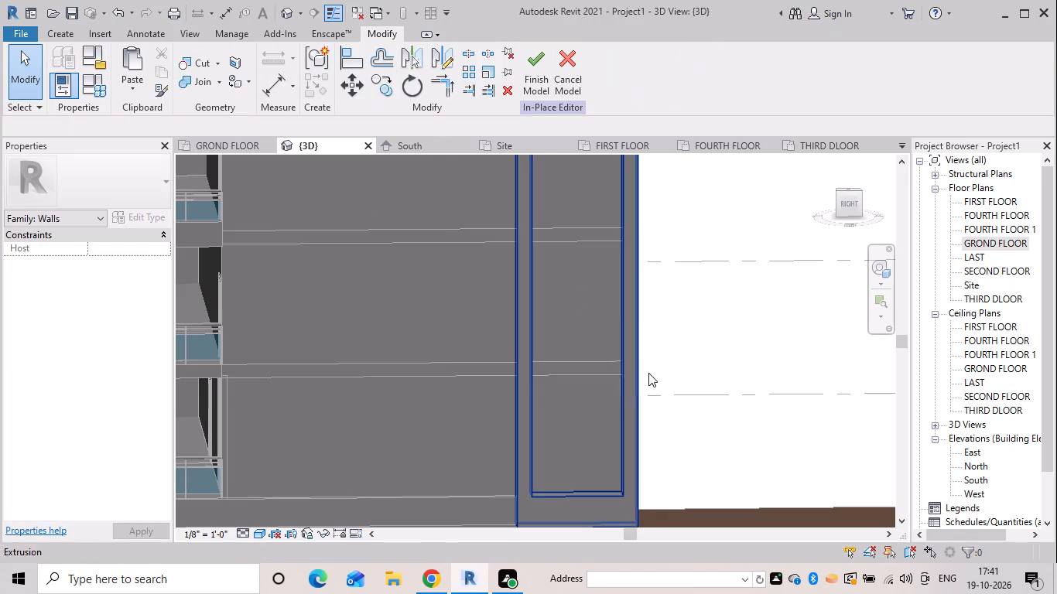
# Start a new extrusion and pick a plane on the side facade's 9" basic wall as its work plane.
pyautogui.click(77, 34)
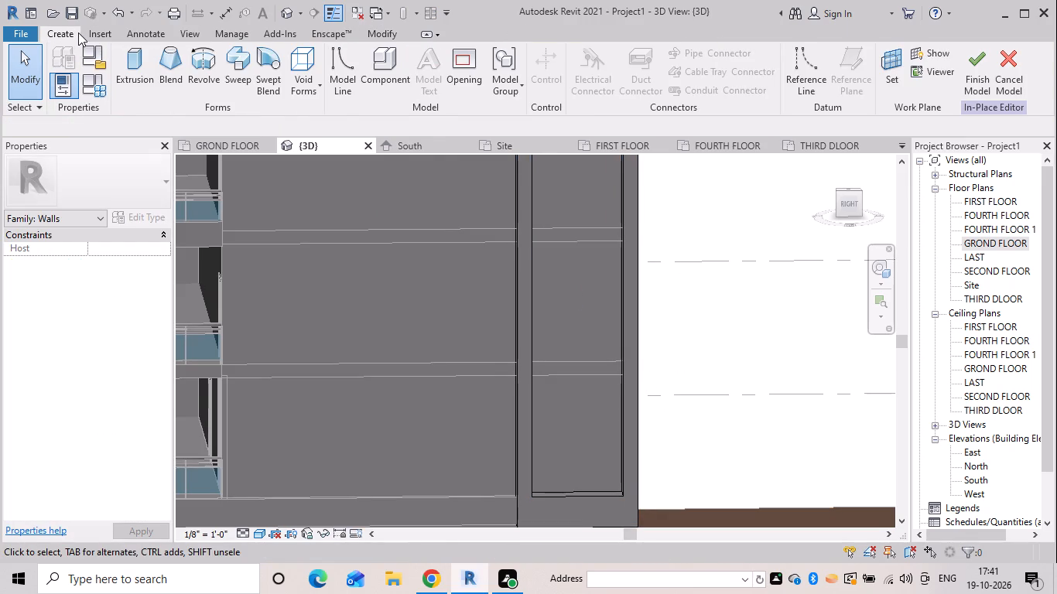
pyautogui.click(131, 51)
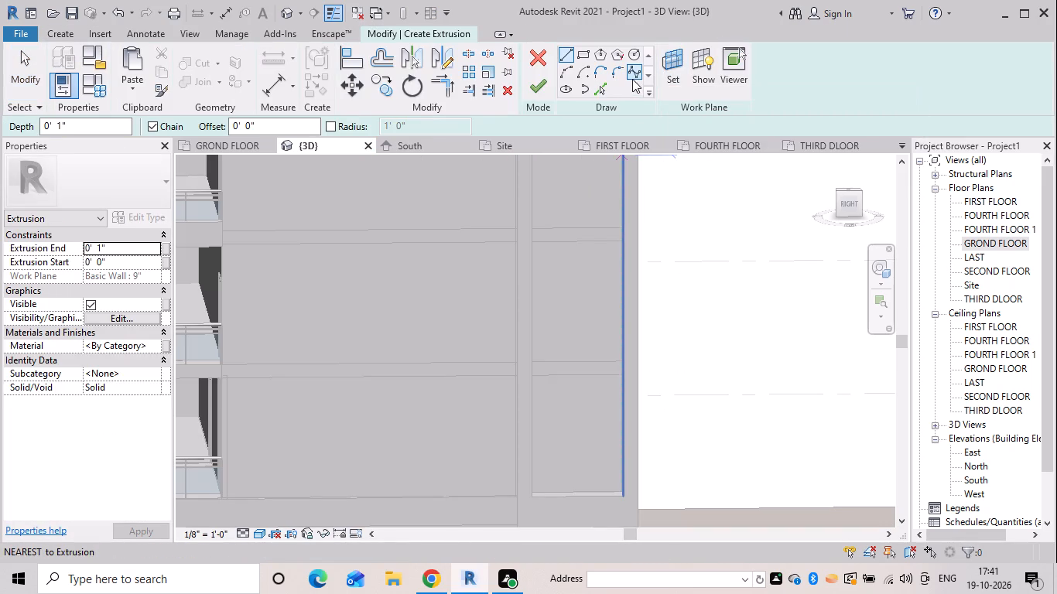
pyautogui.click(684, 71)
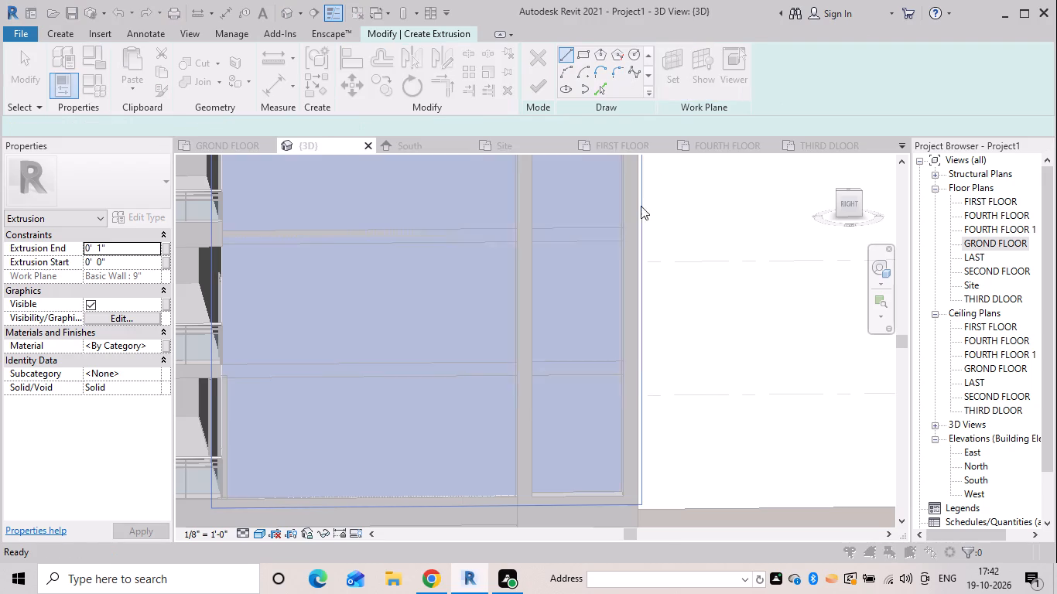
pyautogui.click(433, 307)
pyautogui.click(505, 381)
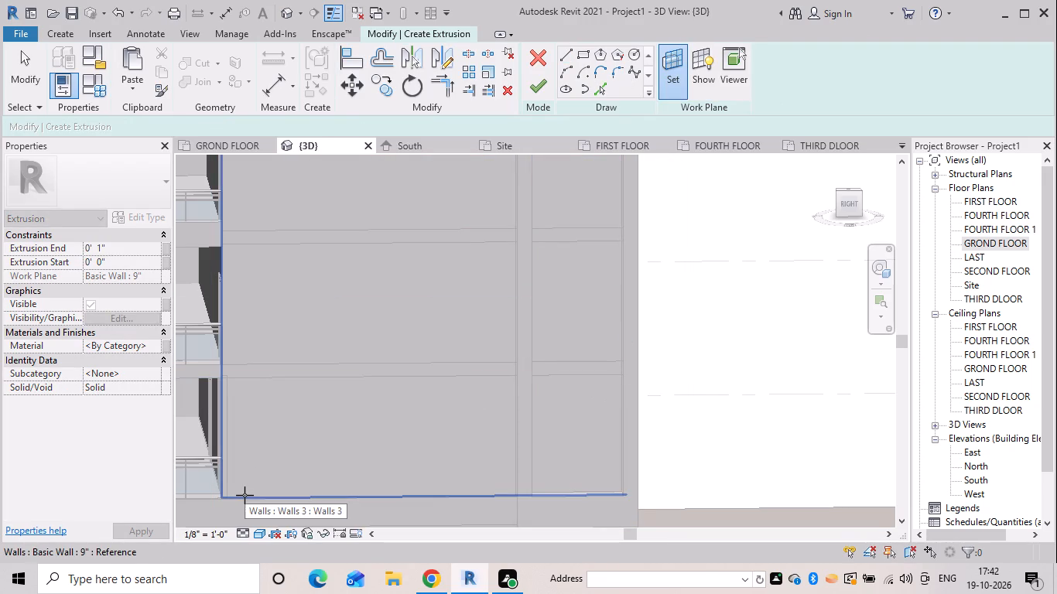
pyautogui.scroll(-3, 727, 368)
pyautogui.moveTo(722, 375); pyautogui.dragTo(702, 468, button='middle')
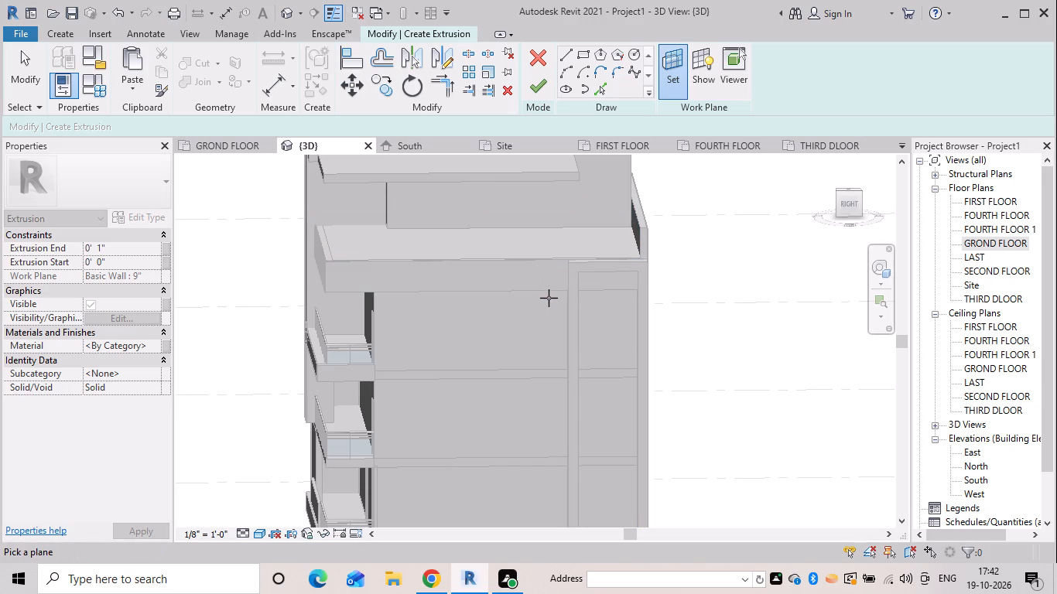
pyautogui.click(376, 303)
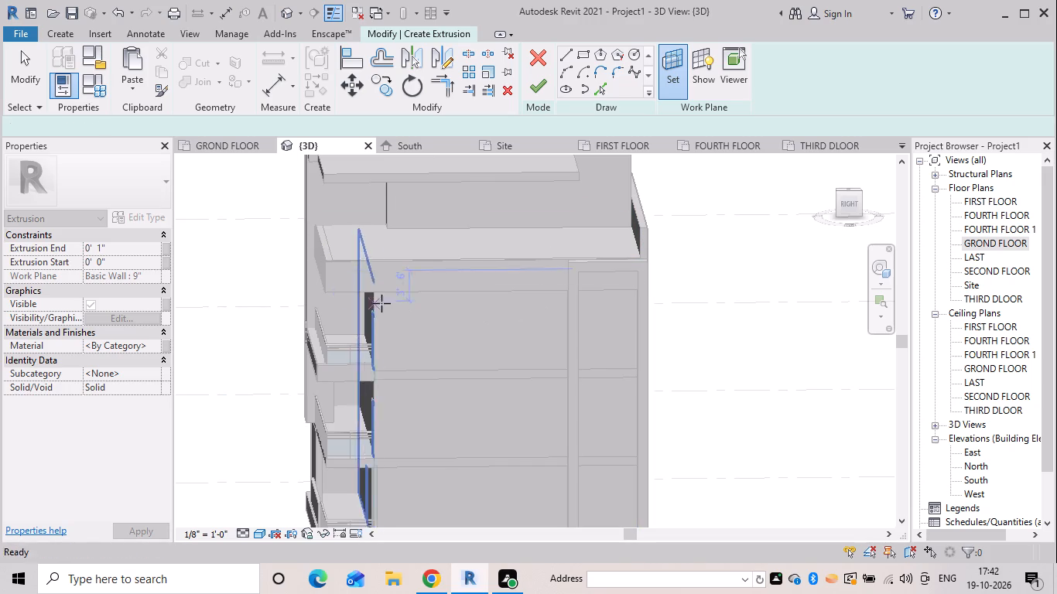
# Sketch a rectangle about 6'-9" wide filling the tall frame's opening, from its upper corner to the diagonally opposite lower corner.
pyautogui.click(580, 57)
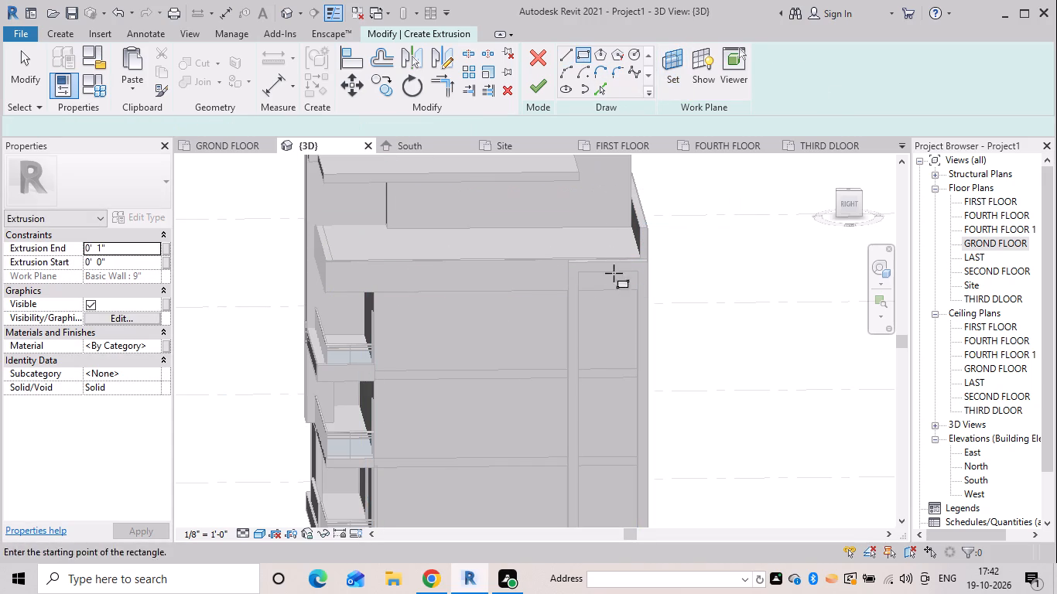
pyautogui.keyDown('shift'); pyautogui.moveTo(607, 284); pyautogui.dragTo(586, 265, button='middle'); pyautogui.keyUp('shift')
pyautogui.scroll(7, 545, 275)
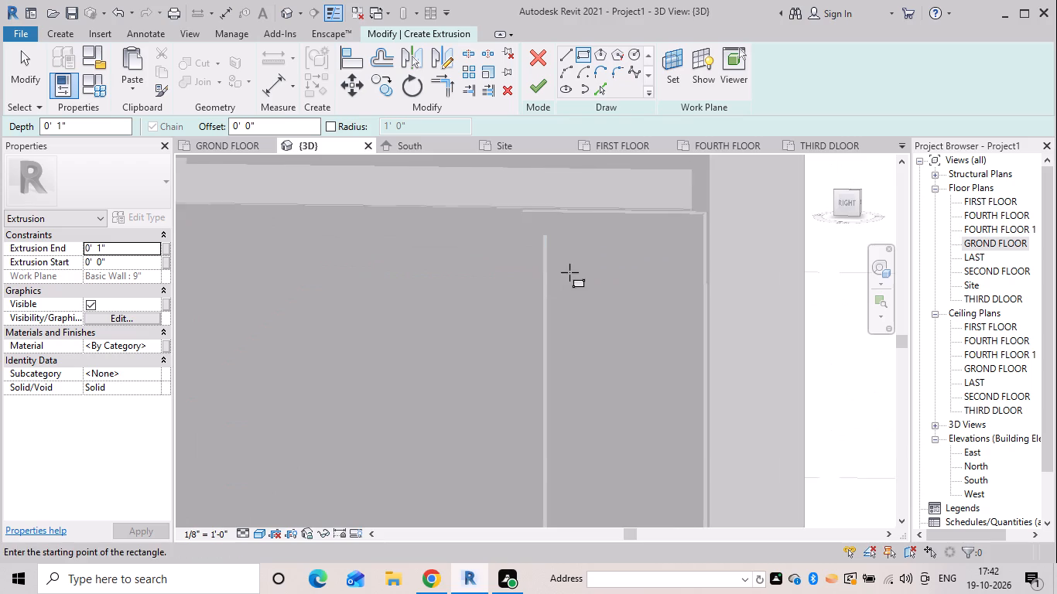
pyautogui.keyDown('shift'); pyautogui.moveTo(566, 268); pyautogui.dragTo(567, 231, button='middle'); pyautogui.keyUp('shift')
pyautogui.moveTo(571, 198); pyautogui.dragTo(548, 364, button='middle')
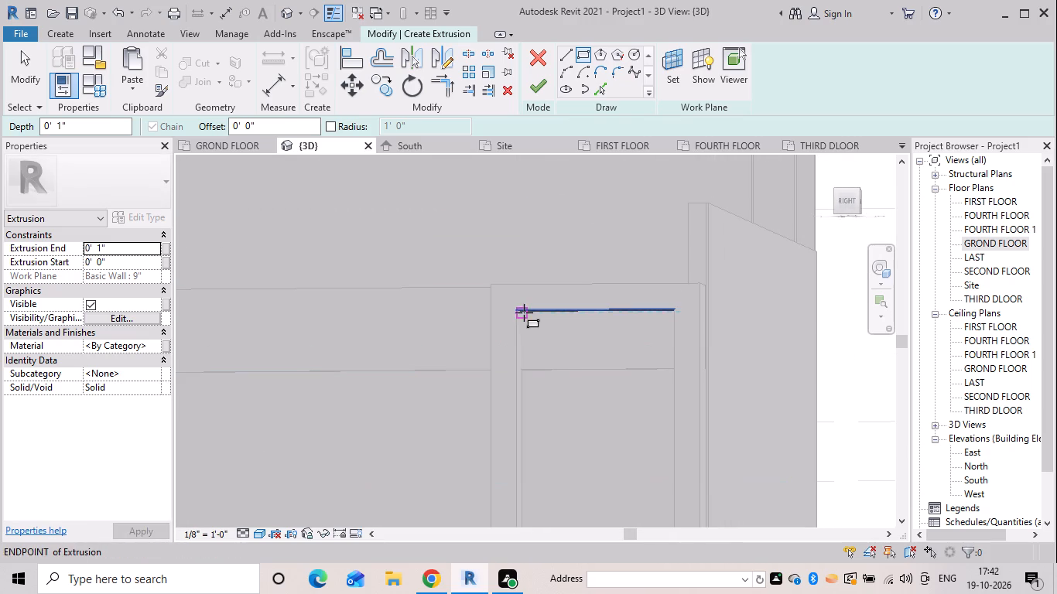
pyautogui.moveTo(524, 312); pyautogui.dragTo(533, 337)
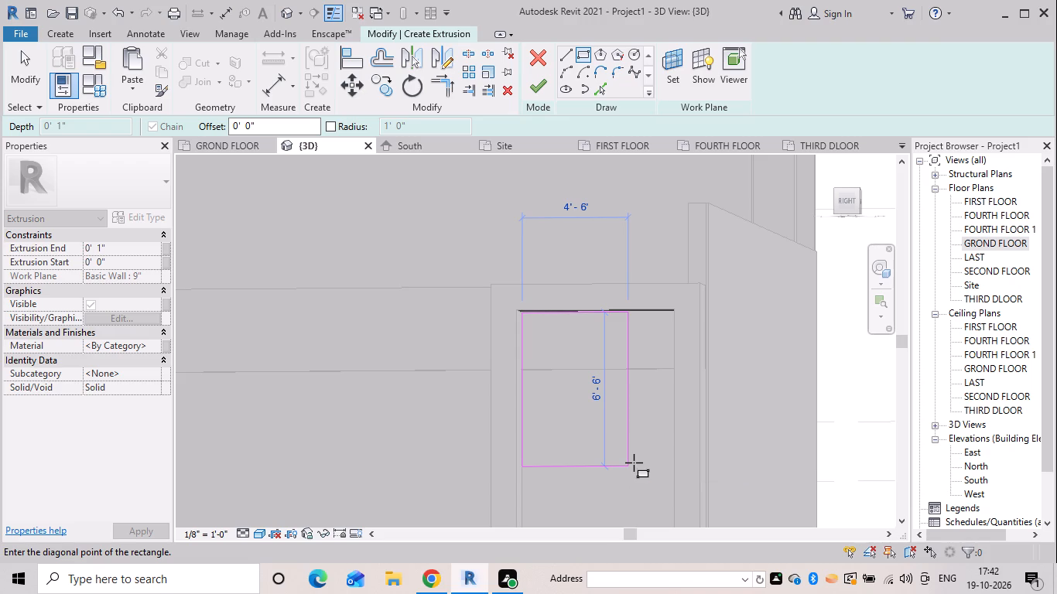
pyautogui.scroll(-2, 592, 422)
pyautogui.moveTo(598, 398); pyautogui.dragTo(611, 227, button='middle')
pyautogui.scroll(-6, 601, 309)
pyautogui.moveTo(612, 360); pyautogui.dragTo(603, 270, button='middle')
pyautogui.scroll(-1, 605, 294)
pyautogui.keyDown('shift'); pyautogui.moveTo(607, 297); pyautogui.dragTo(617, 389, button='middle'); pyautogui.keyUp('shift')
pyautogui.scroll(5, 617, 449)
pyautogui.keyDown('shift'); pyautogui.moveTo(617, 449); pyautogui.dragTo(664, 452, button='middle'); pyautogui.keyUp('shift')
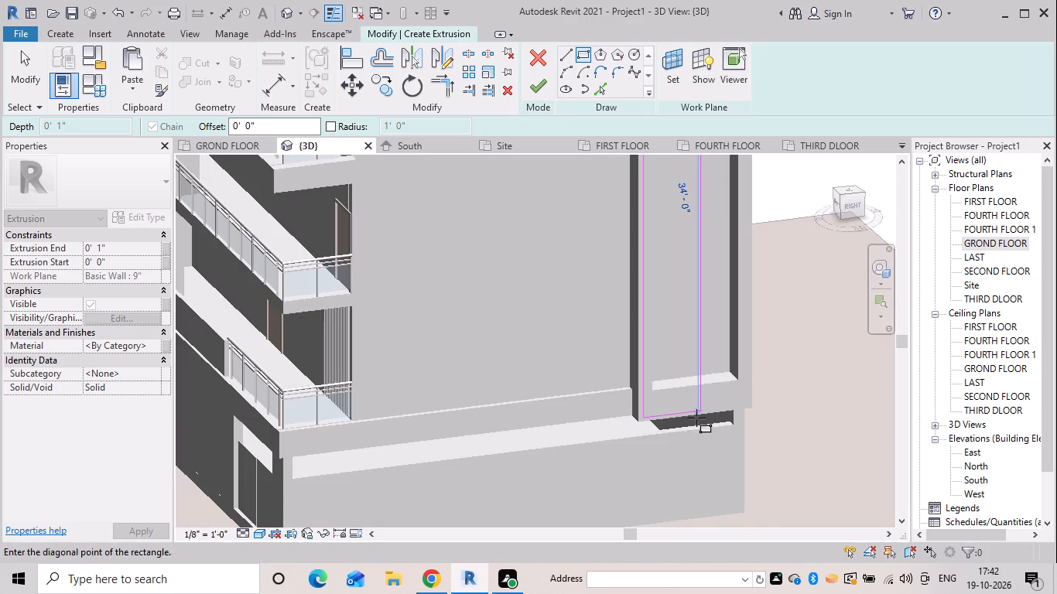
pyautogui.scroll(11, 728, 363)
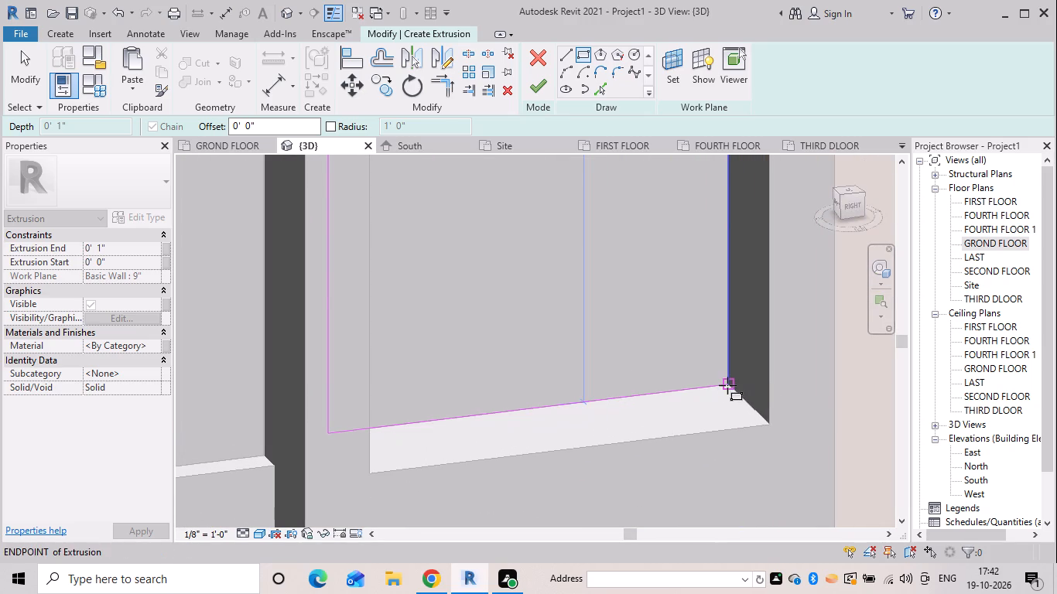
pyautogui.click(727, 385)
# Set the extrusion end to 3" and finish the extrusion as a panel inside the frame.
pyautogui.scroll(-9, 718, 394)
pyautogui.keyDown('shift'); pyautogui.moveTo(662, 404); pyautogui.dragTo(635, 340, button='middle'); pyautogui.keyUp('shift')
pyautogui.scroll(-3, 646, 314)
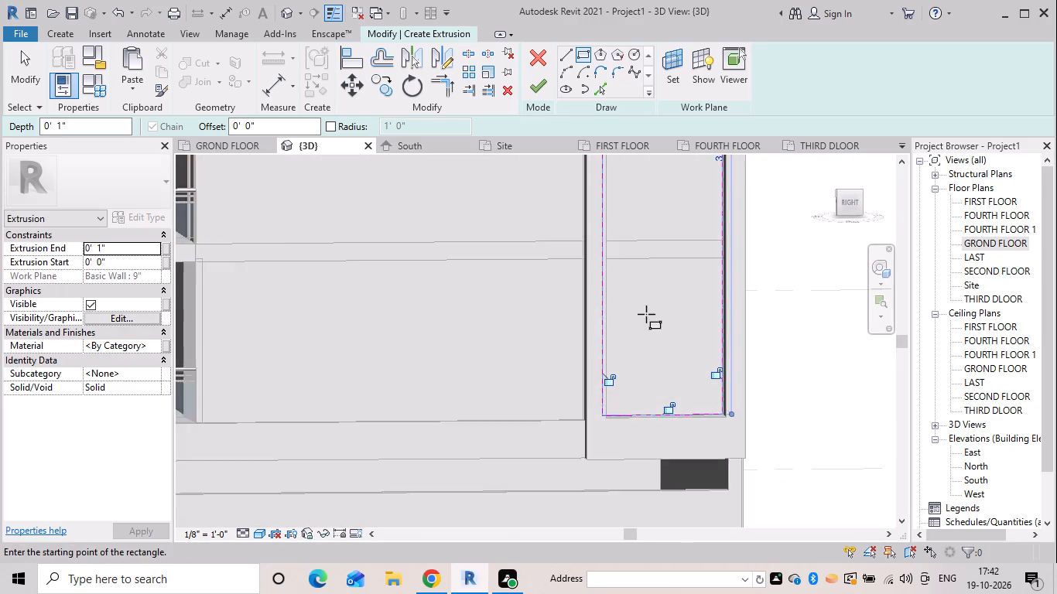
pyautogui.moveTo(645, 314); pyautogui.dragTo(639, 455, button='middle')
pyautogui.scroll(-2, 680, 230)
pyautogui.moveTo(682, 244); pyautogui.dragTo(657, 333, button='middle')
pyautogui.scroll(1, 657, 333)
pyautogui.scroll(10, 635, 247)
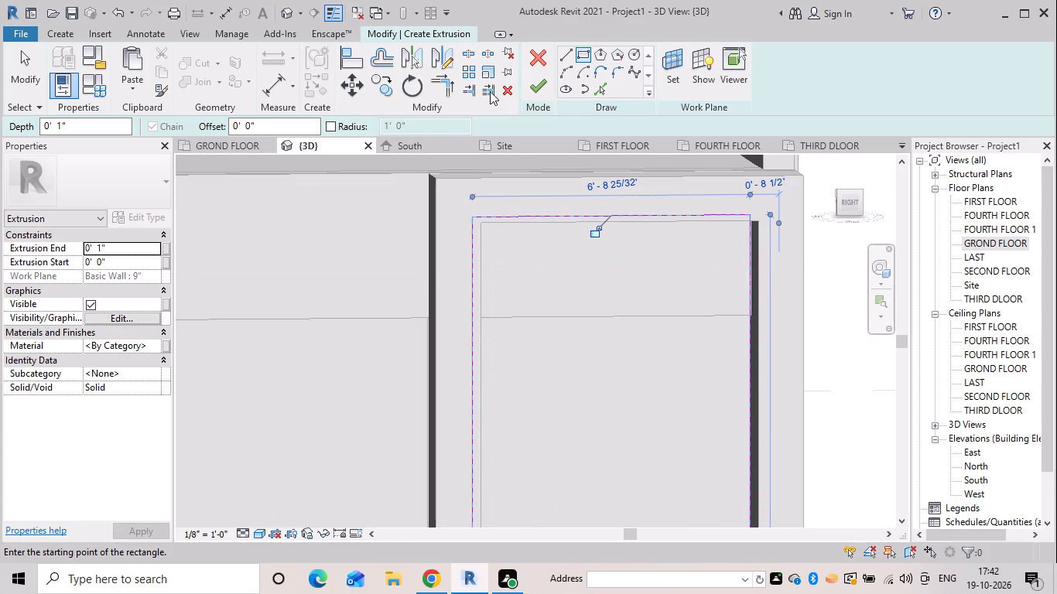
pyautogui.click(124, 246)
pyautogui.press('BackSpace')
pyautogui.write('3"')
pyautogui.press('Return')
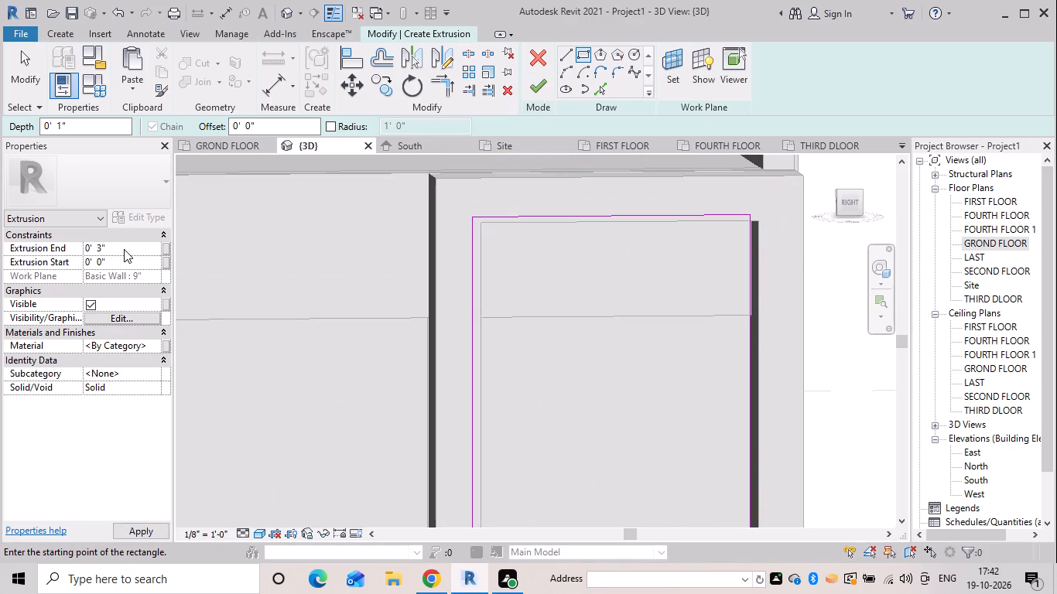
pyautogui.click(545, 85)
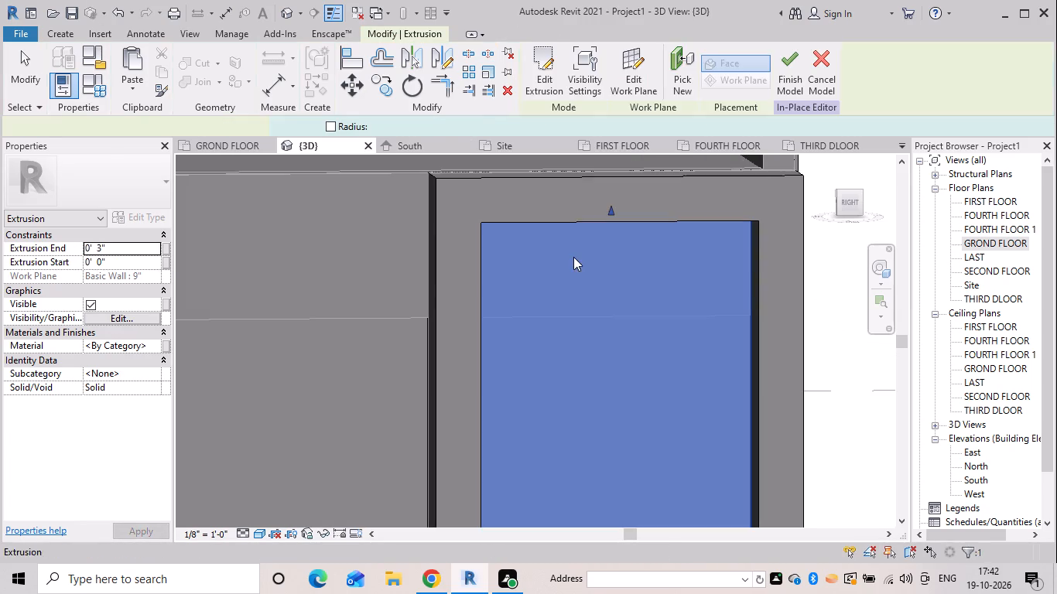
pyautogui.press('Escape')
pyautogui.scroll(-12, 630, 292)
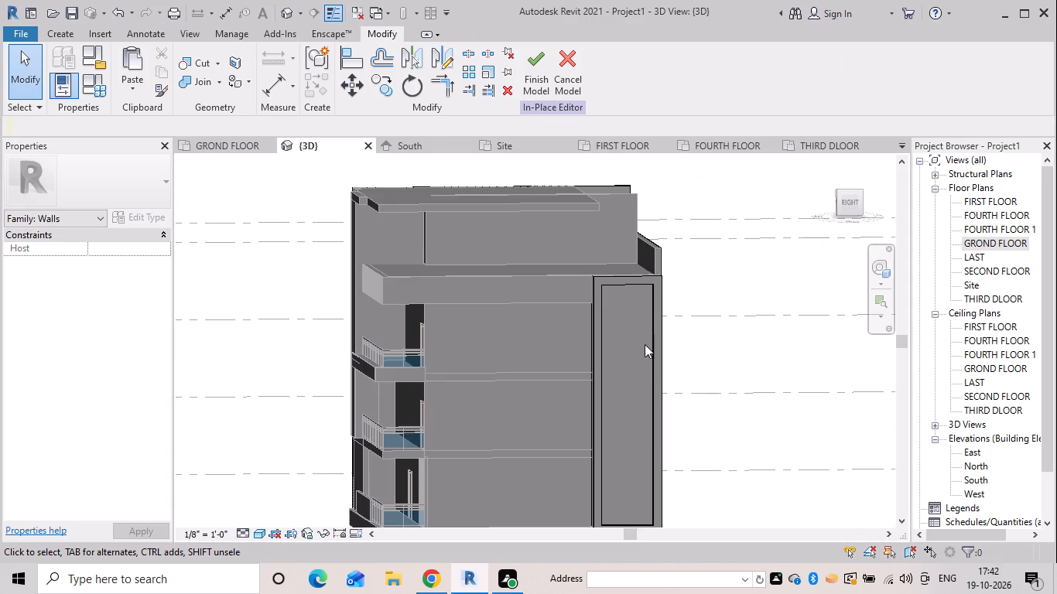
pyautogui.scroll(-3, 682, 406)
pyautogui.keyDown('shift'); pyautogui.moveTo(604, 403); pyautogui.dragTo(639, 427, button='middle'); pyautogui.keyUp('shift')
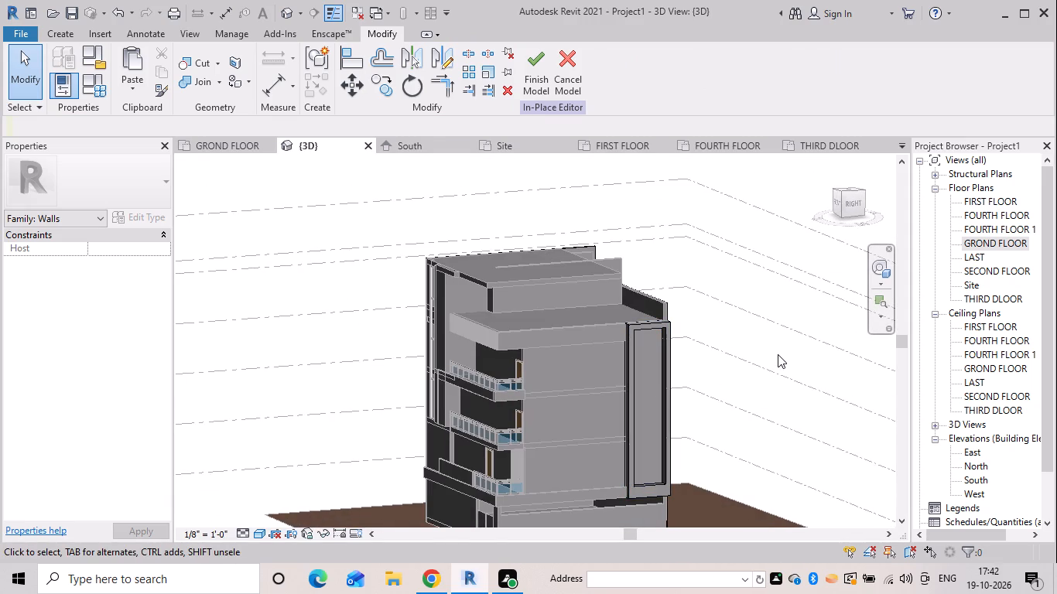
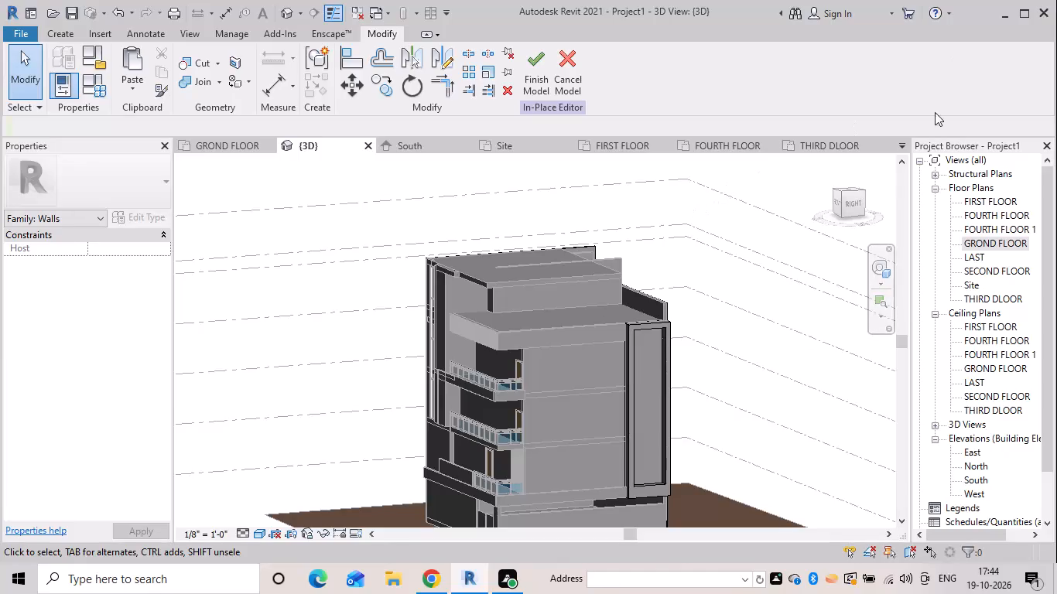
# Finish the in-place wall model of the projecting frame and its panel.
pyautogui.click(533, 69)
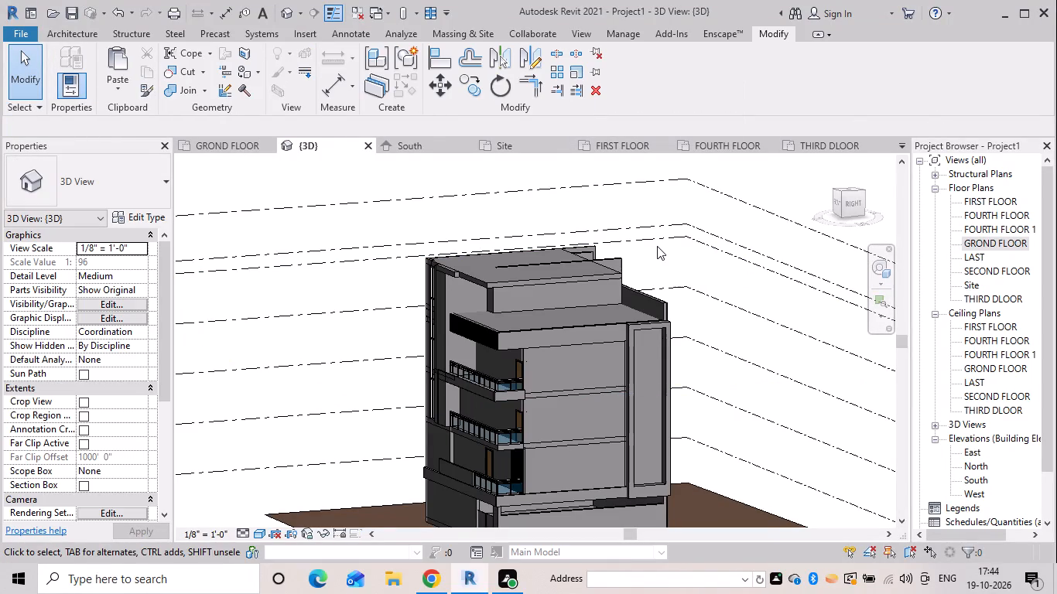
# Place three Fixed 36" x 48" windows in a vertical row inside the tall frame on the side facade, one per storey.
pyautogui.keyDown('shift'); pyautogui.moveTo(519, 294); pyautogui.dragTo(577, 309, button='middle'); pyautogui.keyUp('shift')
pyautogui.keyDown('shift'); pyautogui.moveTo(640, 367); pyautogui.dragTo(488, 326, button='middle'); pyautogui.keyUp('shift')
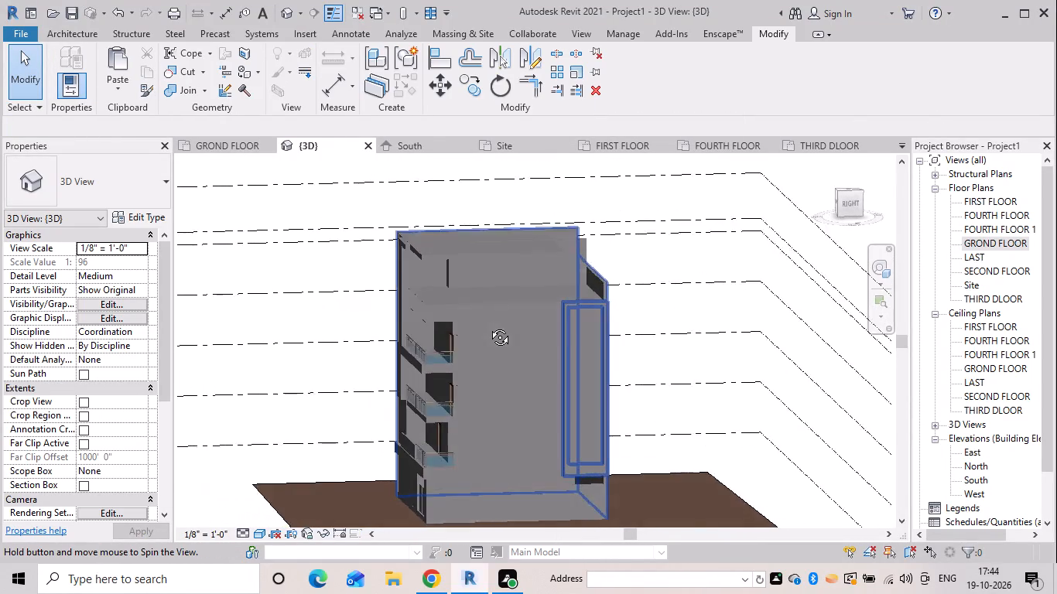
pyautogui.keyDown('shift'); pyautogui.moveTo(488, 326); pyautogui.dragTo(477, 300, button='middle'); pyautogui.keyUp('shift')
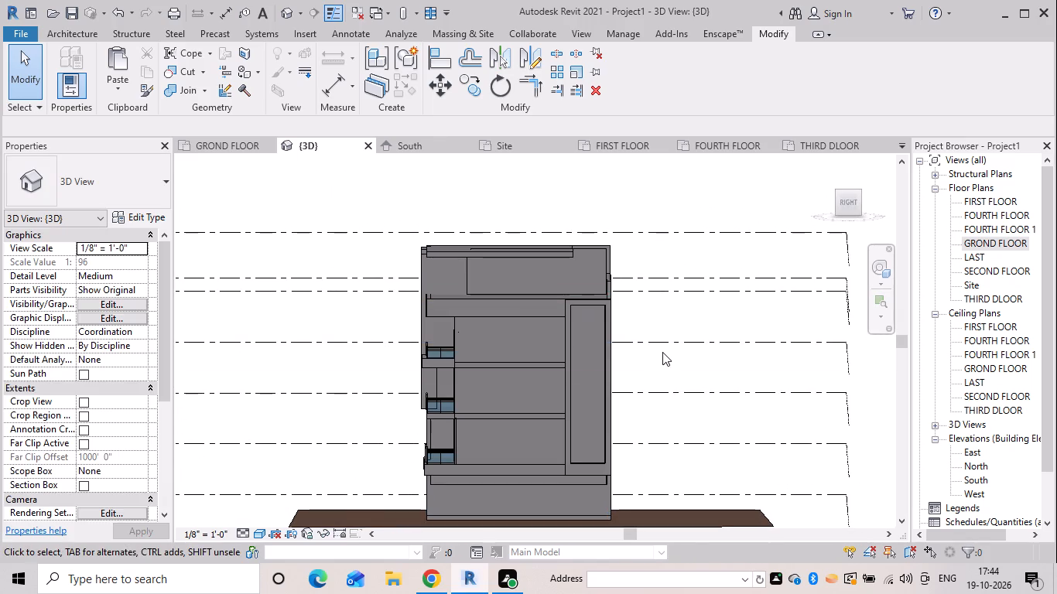
pyautogui.press('w')
pyautogui.press('n')
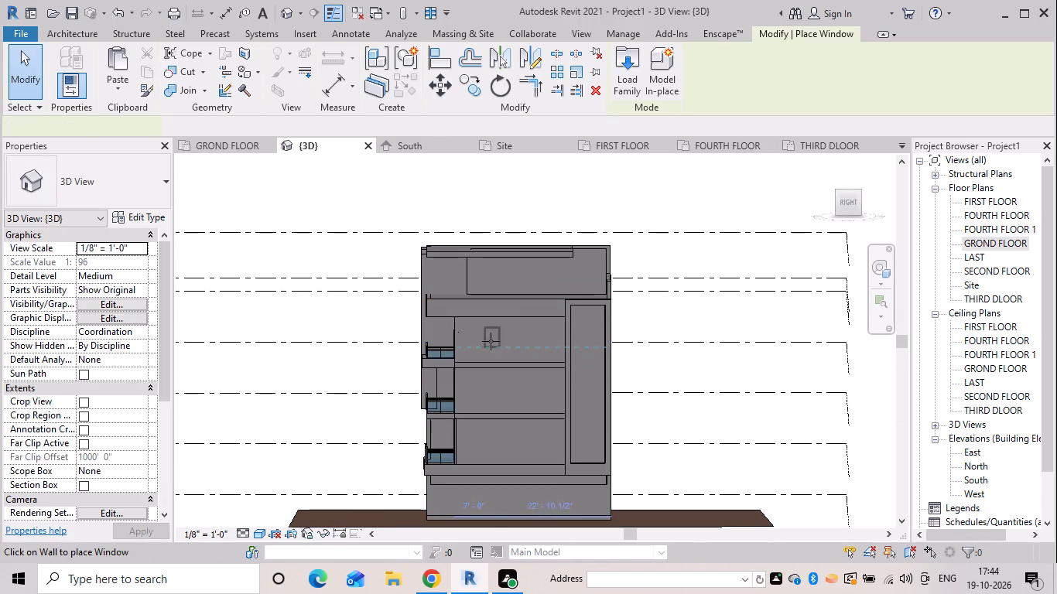
pyautogui.click(590, 343)
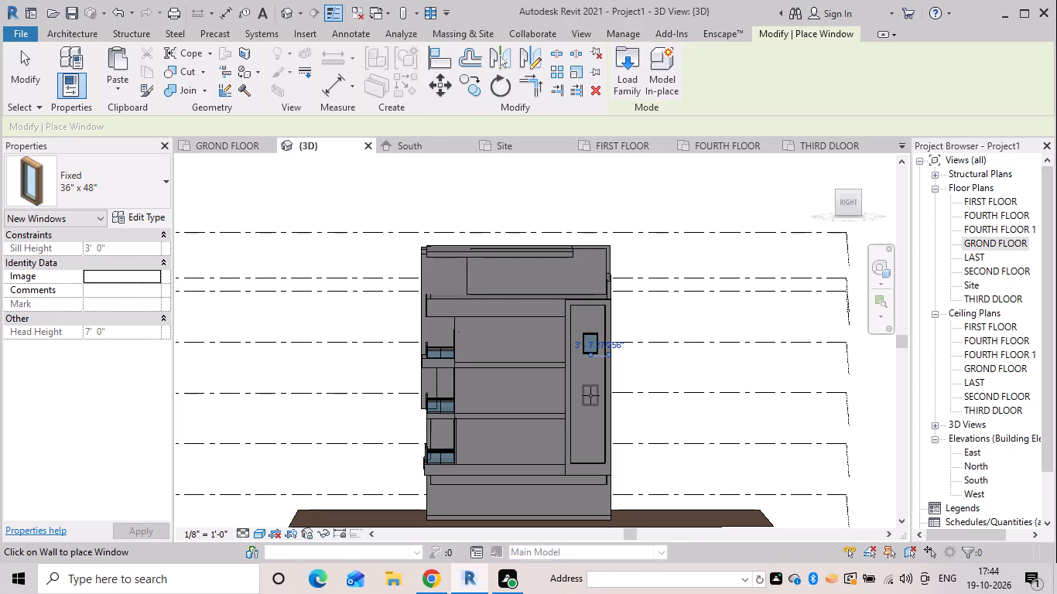
pyautogui.click(590, 395)
pyautogui.click(592, 446)
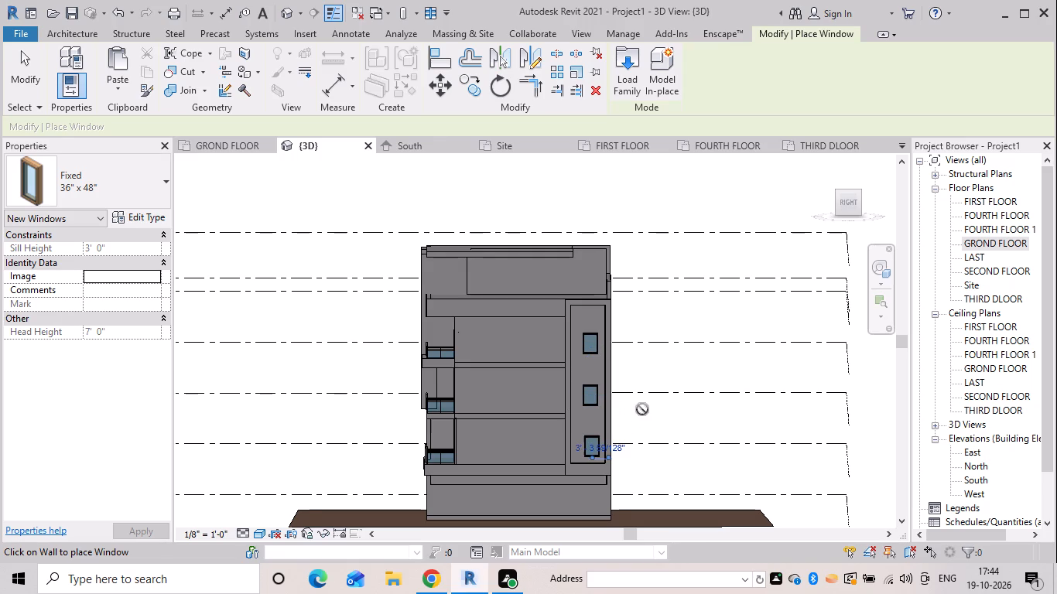
pyautogui.press('Escape')
pyautogui.scroll(5, 583, 447)
pyautogui.press('Escape')
pyautogui.press('Escape')
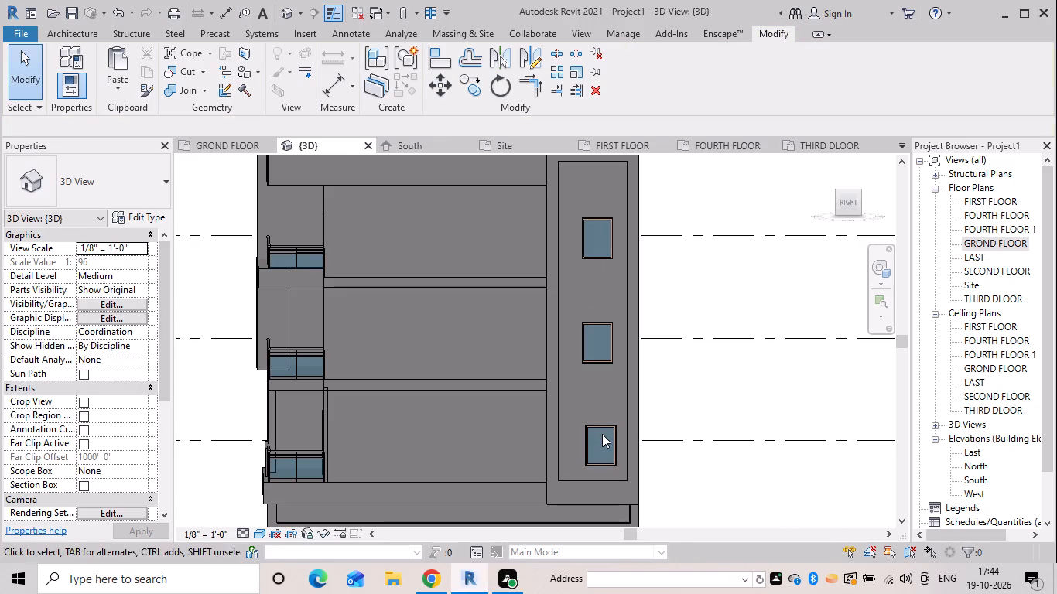
# Nudge the lowest window in the frame sideways so it lines up with the two windows above.
pyautogui.click(603, 428)
pyautogui.press('Left')
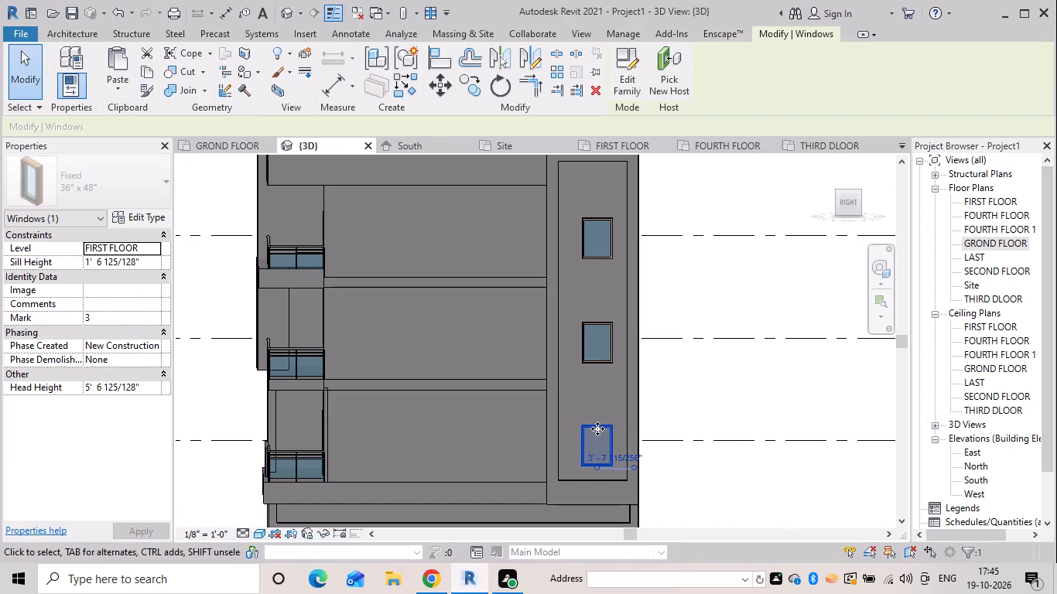
pyautogui.press('Escape')
# Start a new in-place model in the Walls category for an element below the overhanging roof slab on the front facade.
pyautogui.scroll(-5, 618, 406)
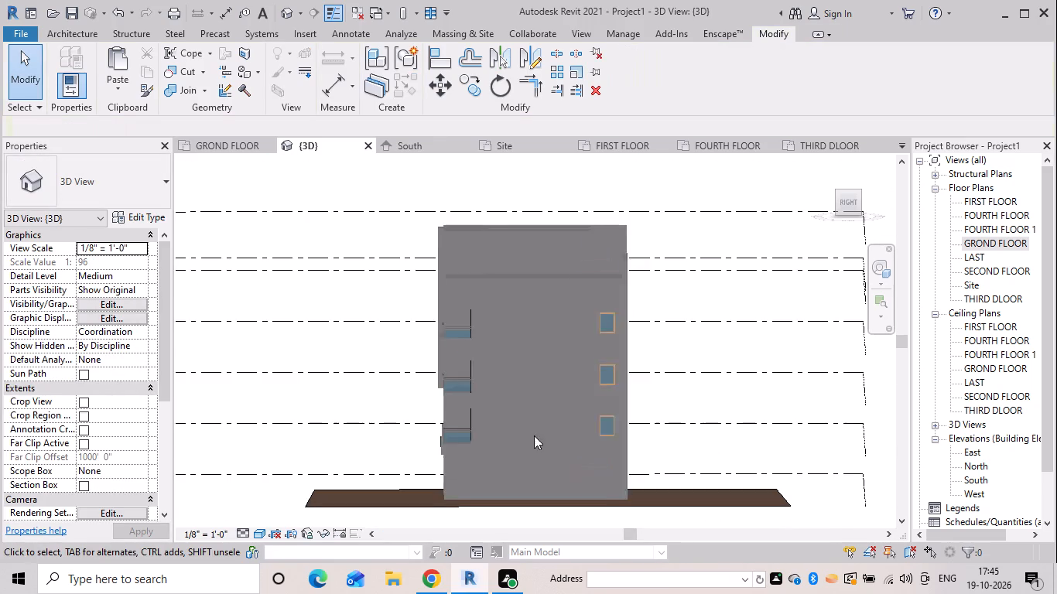
pyautogui.keyDown('shift'); pyautogui.moveTo(531, 420); pyautogui.dragTo(669, 445, button='middle'); pyautogui.keyUp('shift')
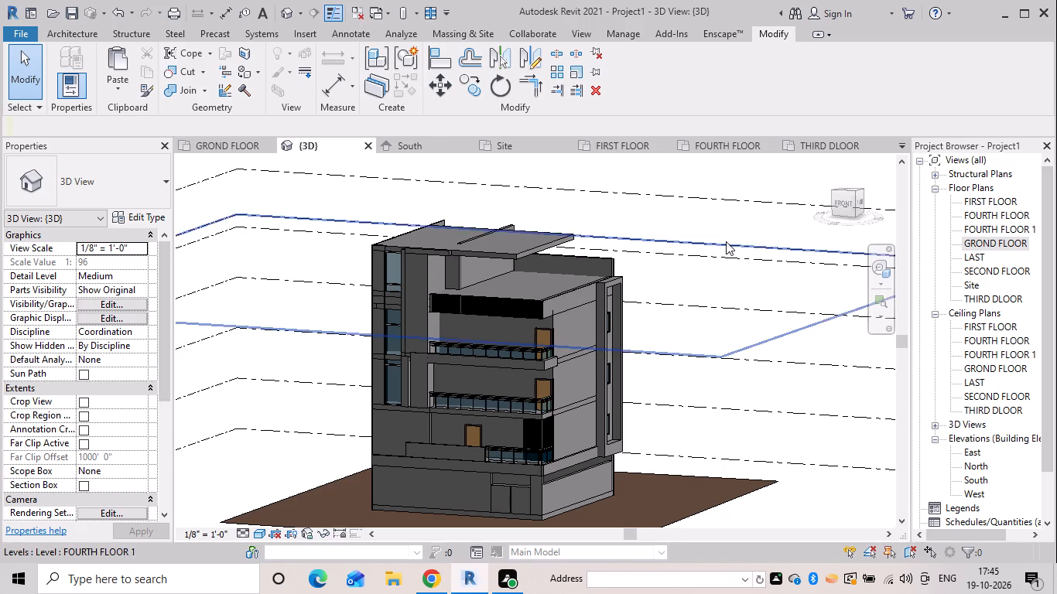
pyautogui.scroll(-1, 726, 241)
pyautogui.keyDown('shift'); pyautogui.scroll(-1, 603, 235); pyautogui.keyUp('shift')
pyautogui.keyDown('shift'); pyautogui.moveTo(596, 237); pyautogui.dragTo(645, 223, button='middle'); pyautogui.keyUp('shift')
pyautogui.scroll(3, 564, 251)
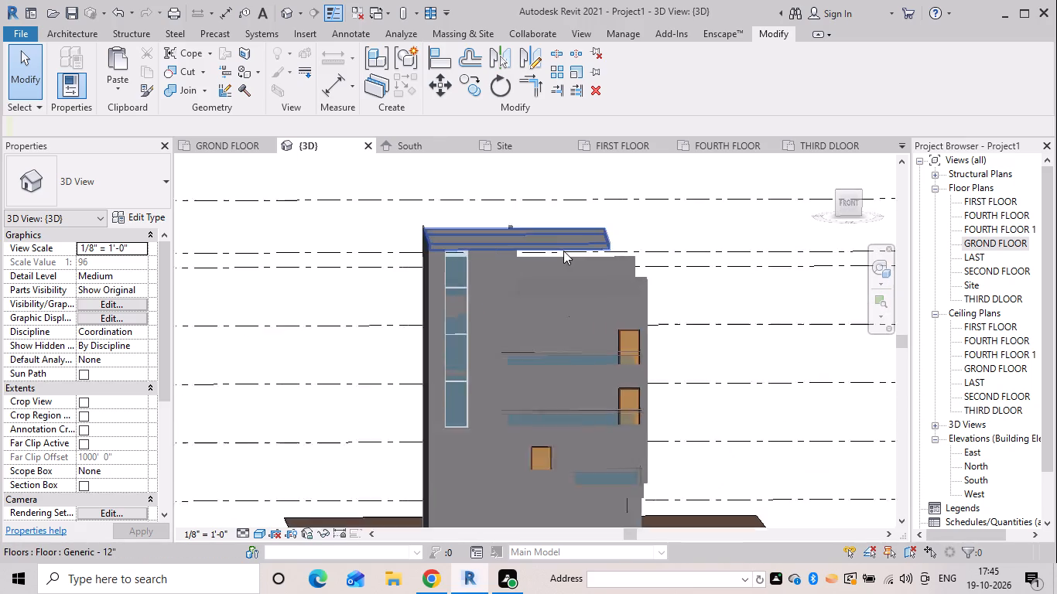
pyautogui.scroll(1, 563, 251)
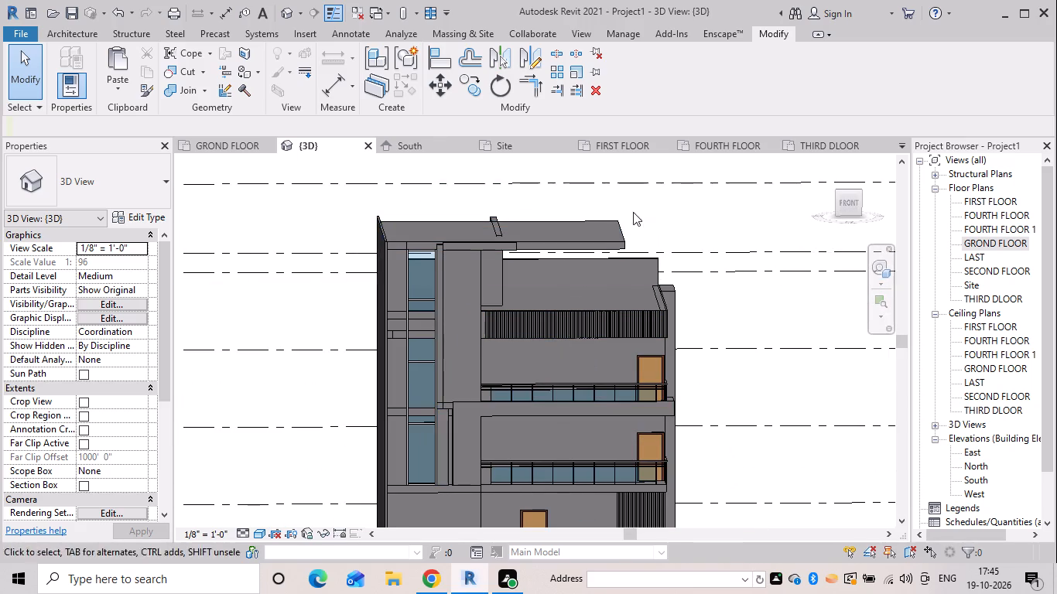
pyautogui.scroll(3, 590, 254)
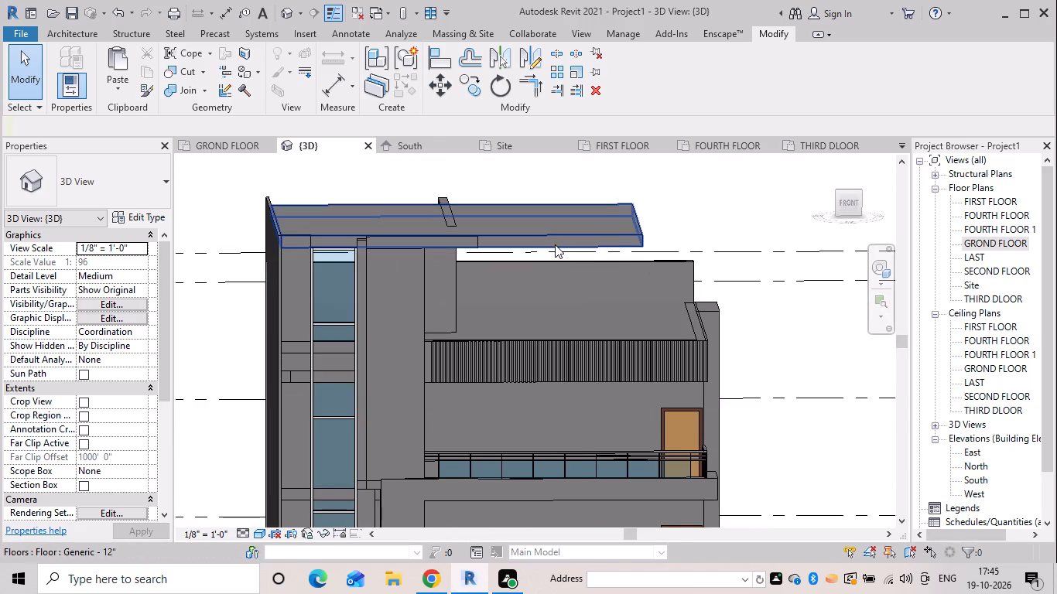
pyautogui.click(556, 249)
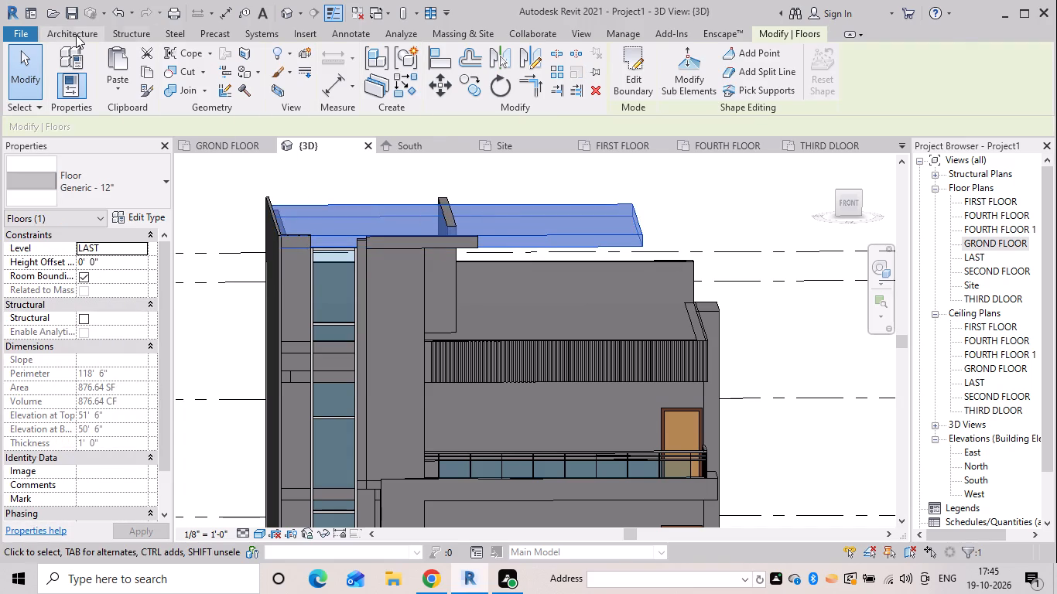
pyautogui.click(74, 35)
pyautogui.click(197, 92)
pyautogui.click(221, 159)
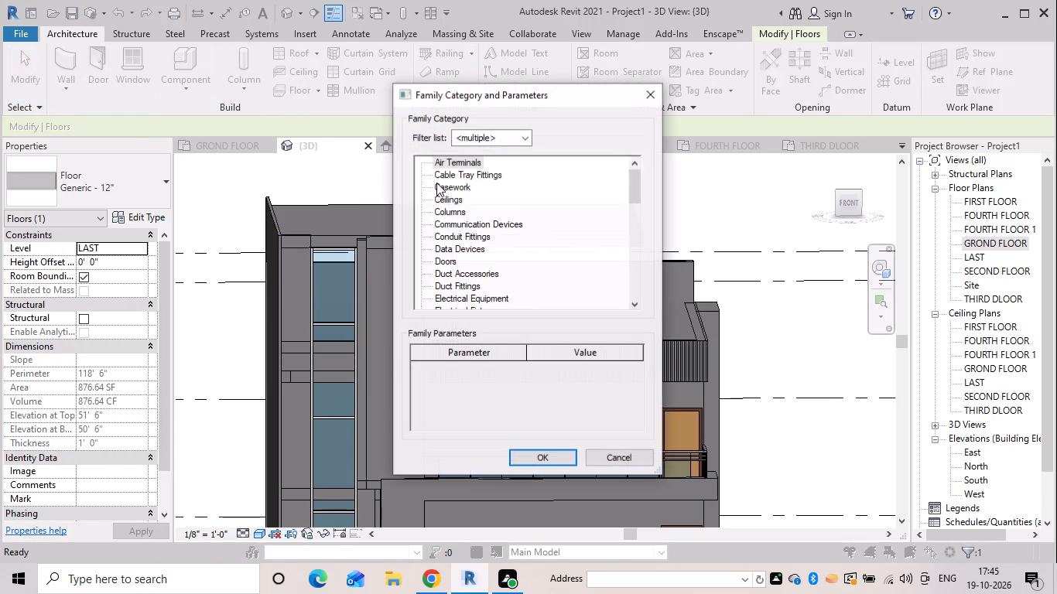
pyautogui.click(457, 190)
pyautogui.press('w')
pyautogui.click(541, 456)
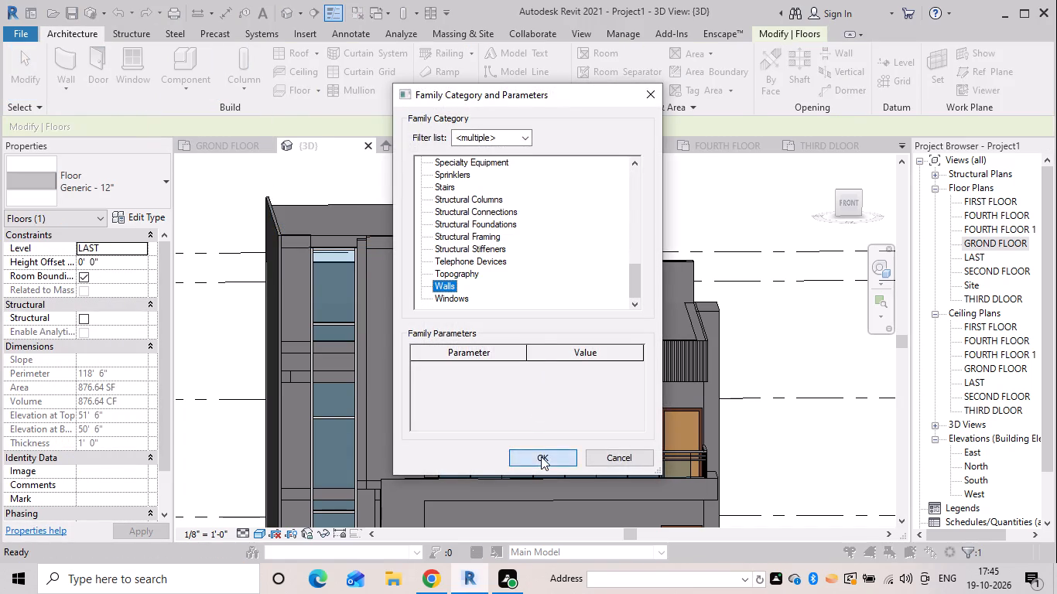
pyautogui.click(528, 314)
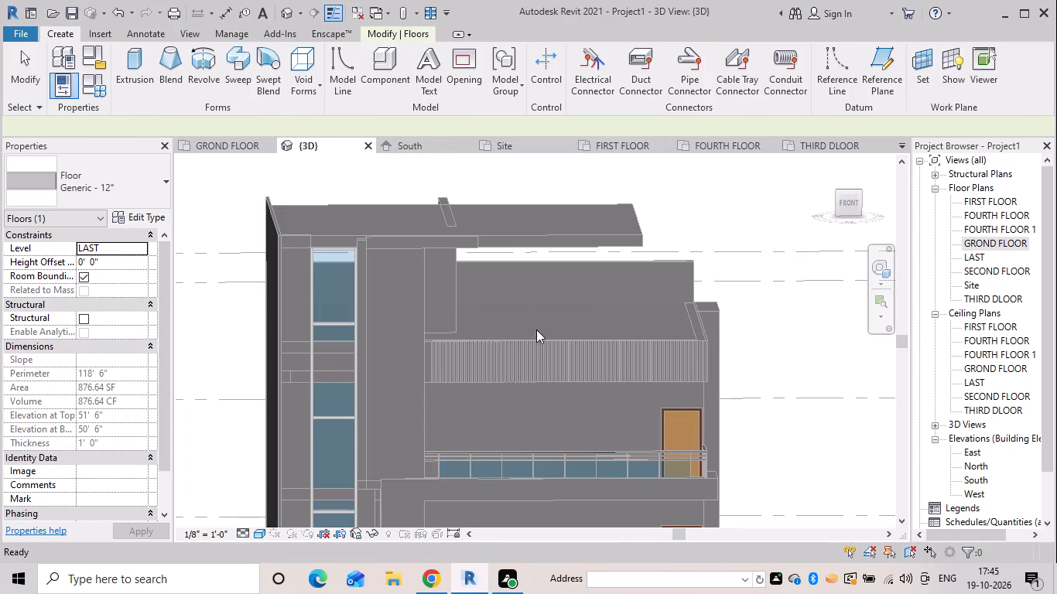
# Start an extrusion with the Line tool, using a plane picked on the front of the Generic - 12" roof floor.
pyautogui.click(152, 84)
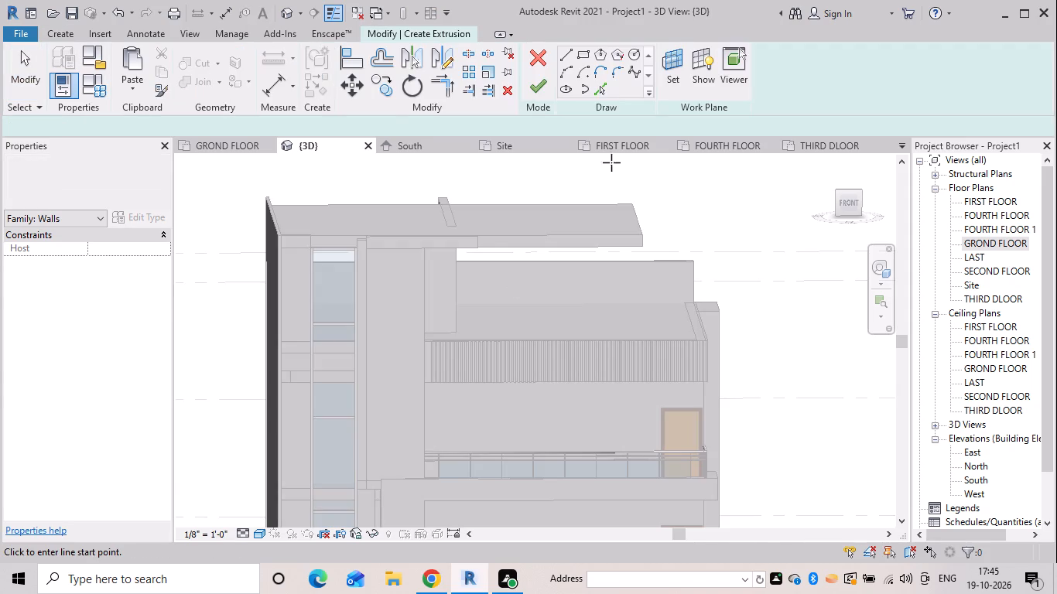
pyautogui.click(664, 80)
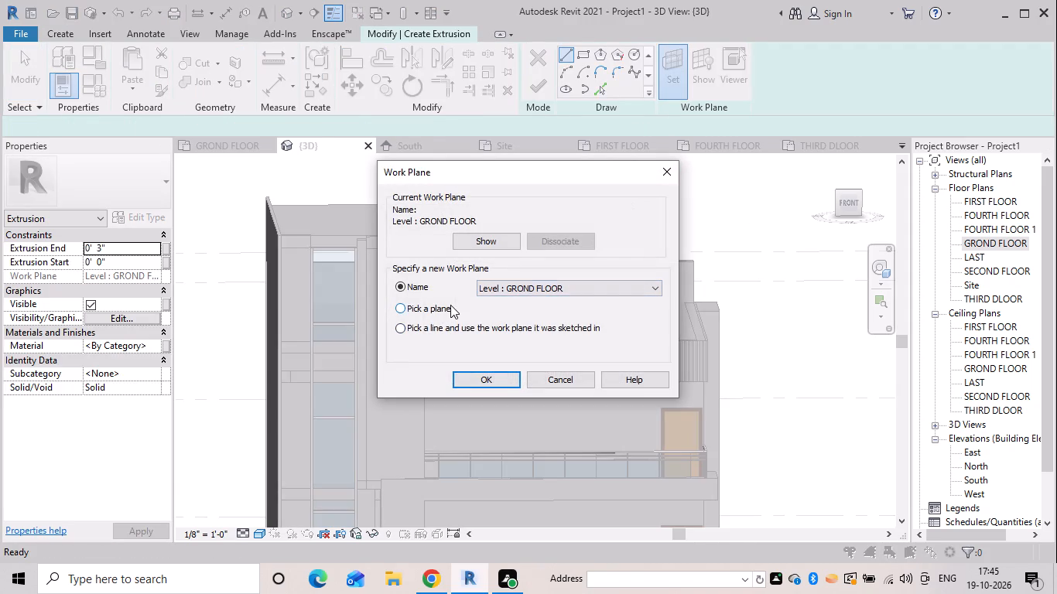
pyautogui.click(450, 305)
pyautogui.click(503, 376)
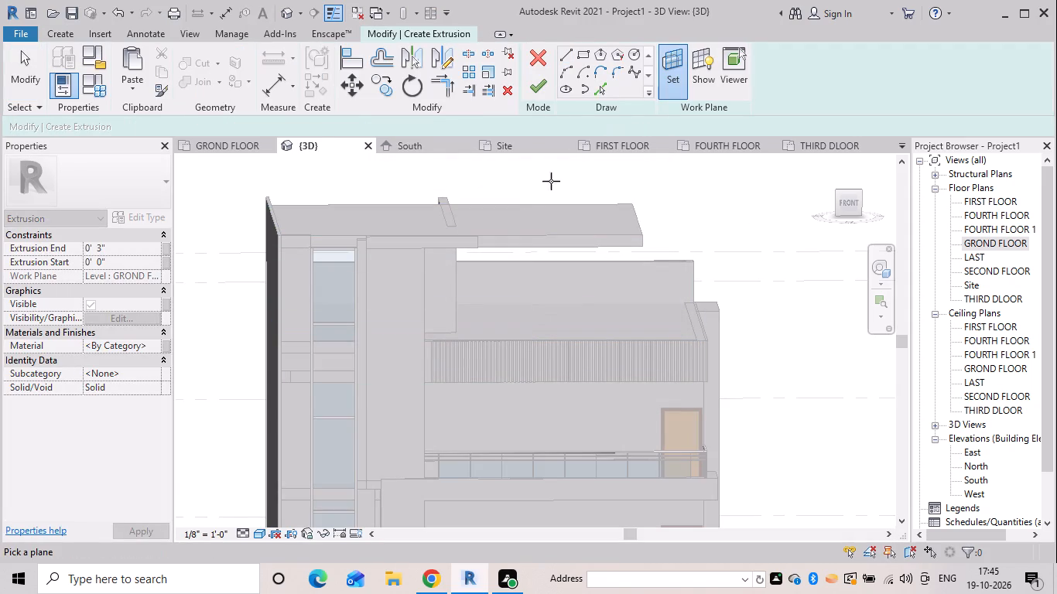
pyautogui.click(535, 246)
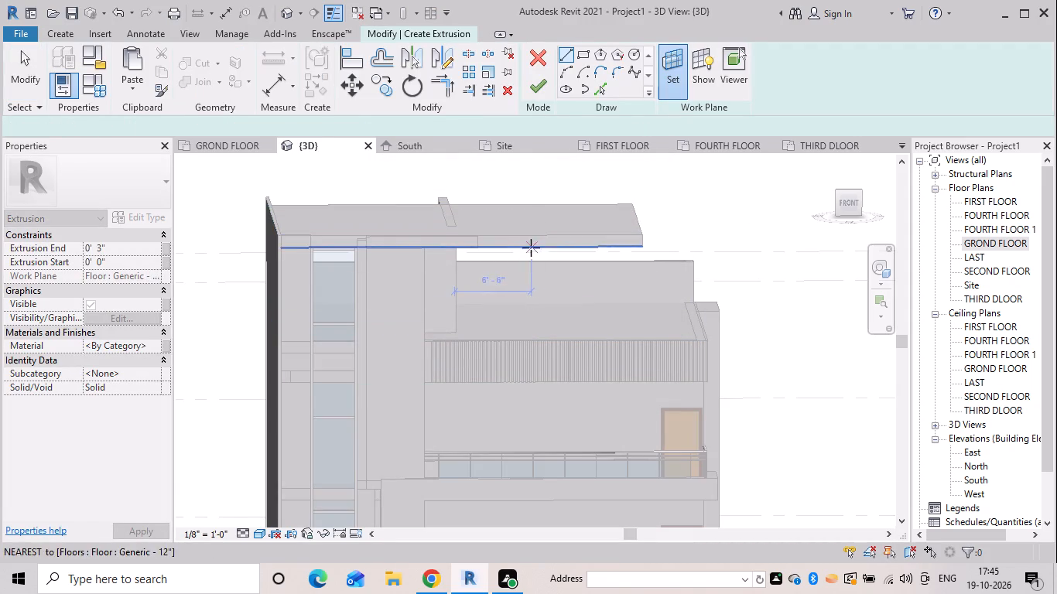
pyautogui.moveTo(560, 53); pyautogui.dragTo(561, 61)
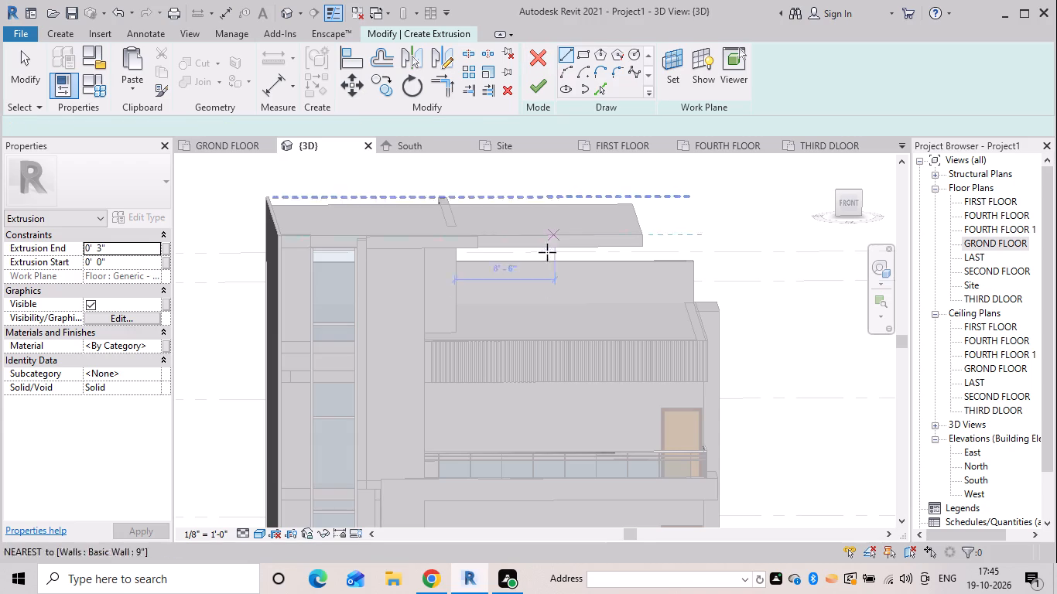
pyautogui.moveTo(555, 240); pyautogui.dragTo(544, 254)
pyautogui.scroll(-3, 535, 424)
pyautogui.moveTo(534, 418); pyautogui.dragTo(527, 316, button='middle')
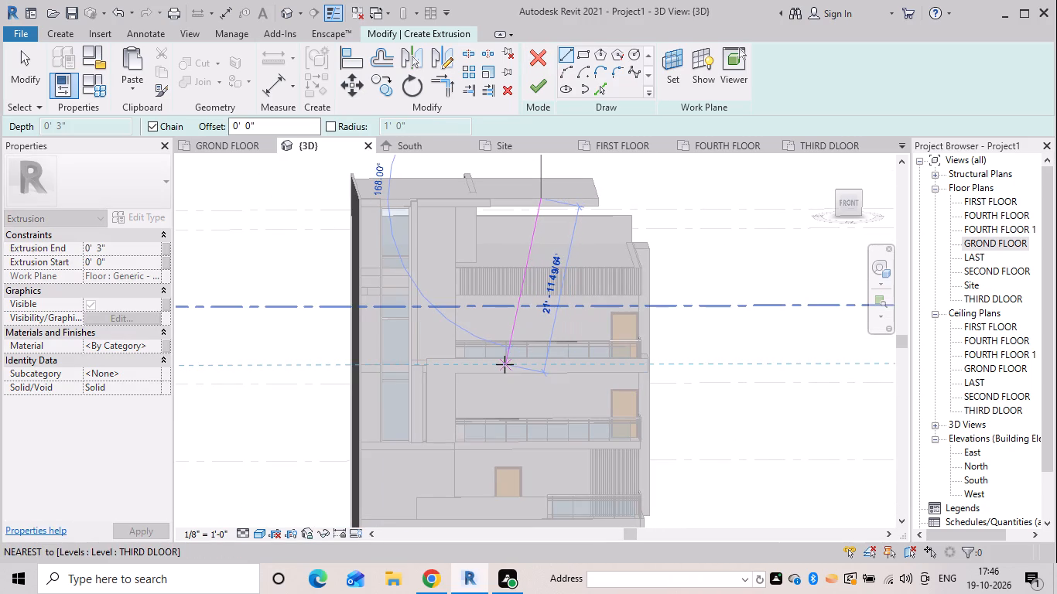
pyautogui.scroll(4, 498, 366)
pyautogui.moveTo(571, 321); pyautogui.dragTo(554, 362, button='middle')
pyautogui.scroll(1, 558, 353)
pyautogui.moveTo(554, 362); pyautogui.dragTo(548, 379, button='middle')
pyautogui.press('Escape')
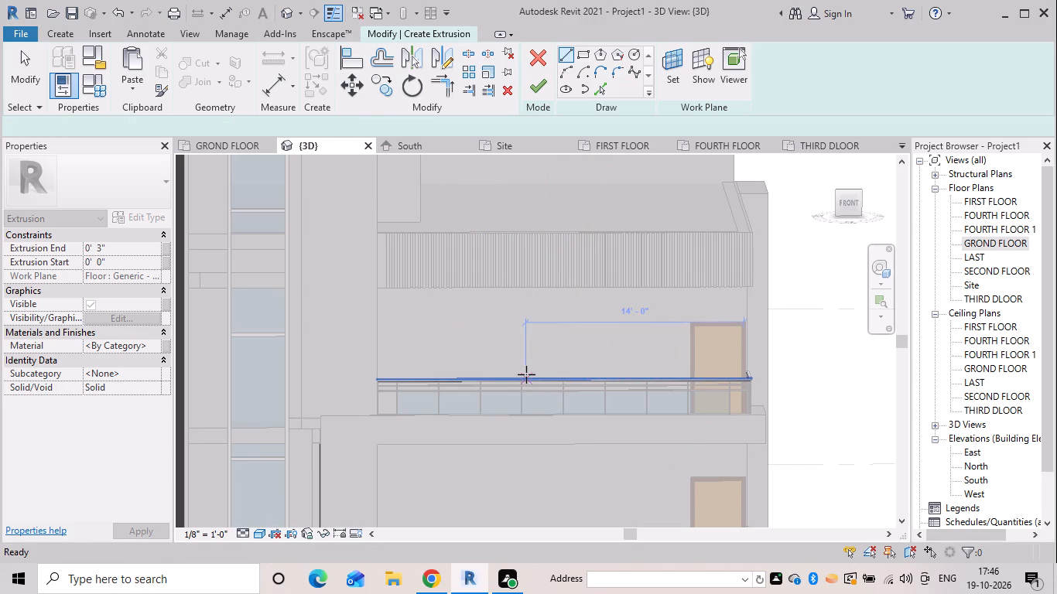
# Sketch a slanted line about 20'-0 1/4" long from the roof slab's lower edge near its outer end down to the upper balcony slab.
pyautogui.moveTo(543, 360); pyautogui.dragTo(551, 355, button='middle')
pyautogui.scroll(-2, 551, 360)
pyautogui.scroll(-1, 650, 169)
pyautogui.moveTo(637, 233); pyautogui.dragTo(617, 329, button='middle')
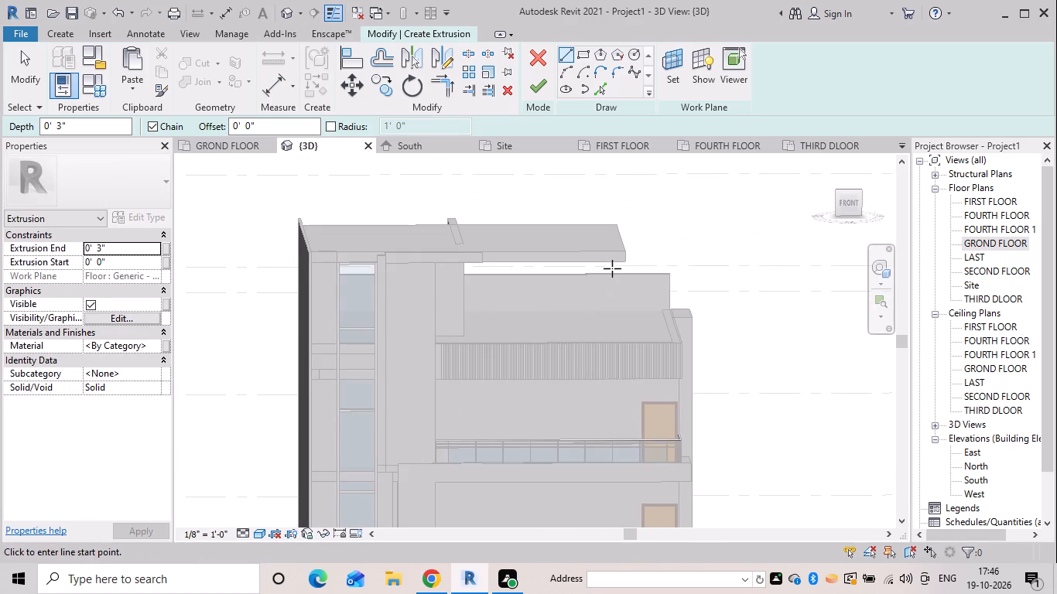
pyautogui.moveTo(607, 263); pyautogui.dragTo(599, 271)
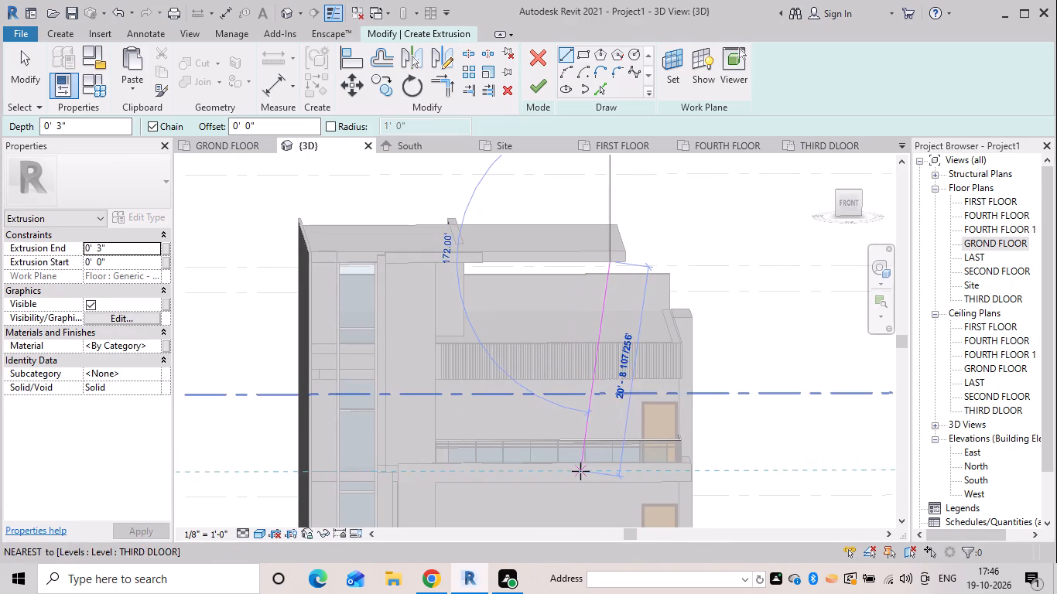
pyautogui.scroll(1, 587, 457)
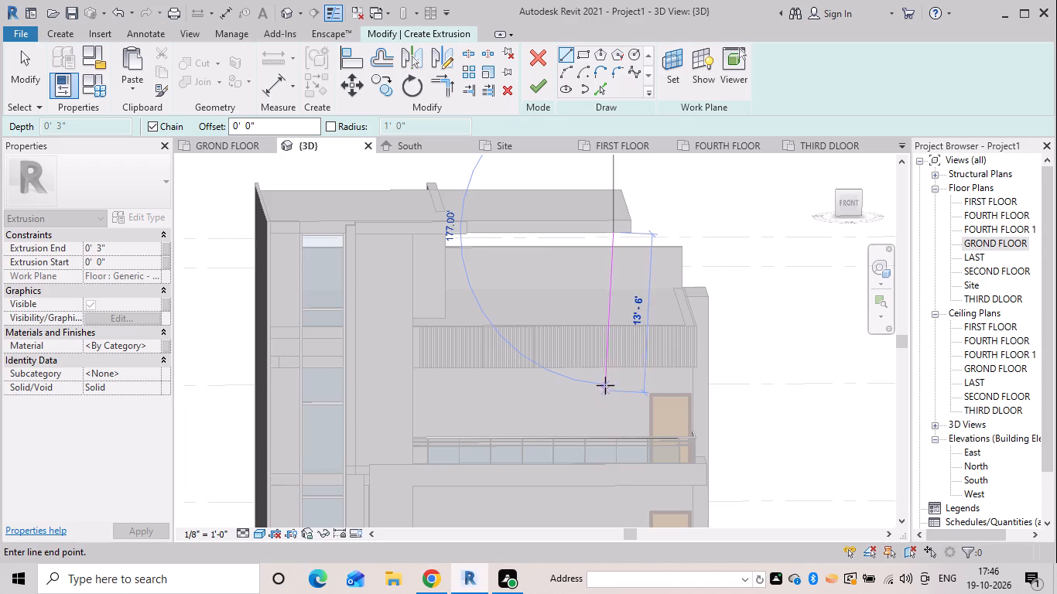
pyautogui.keyDown('shift'); pyautogui.moveTo(605, 385); pyautogui.dragTo(595, 420, button='middle'); pyautogui.keyUp('shift')
pyautogui.moveTo(580, 418); pyautogui.dragTo(600, 328, button='middle')
pyautogui.scroll(5, 576, 415)
pyautogui.click(539, 446)
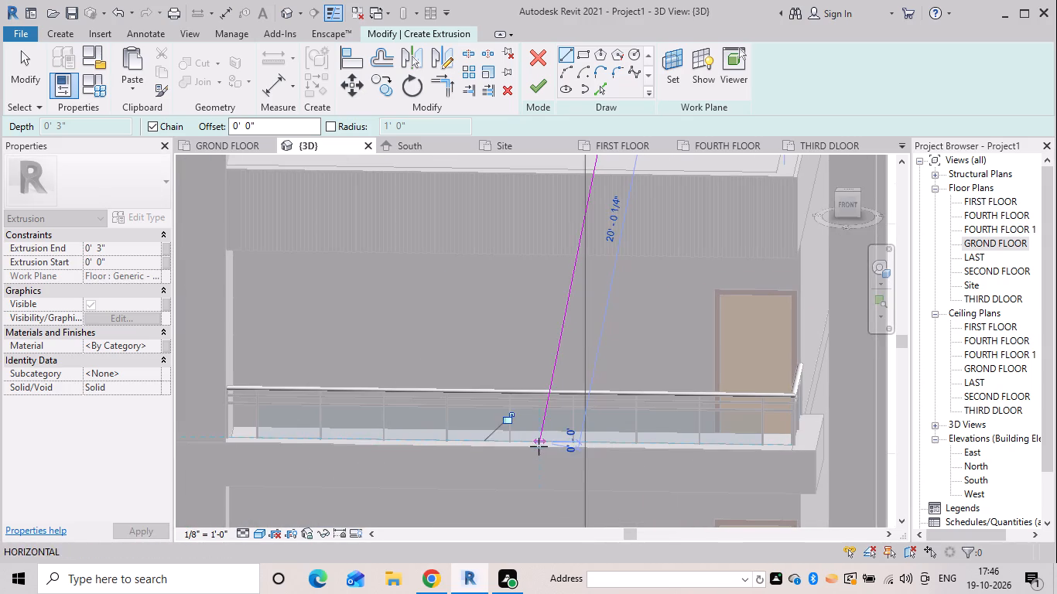
# Add a 1'-0" horizontal base line along the balcony slab from the lower end of the slanted line.
pyautogui.scroll(-4, 533, 339)
pyautogui.moveTo(532, 339); pyautogui.dragTo(559, 427, button='middle')
pyautogui.scroll(5, 545, 483)
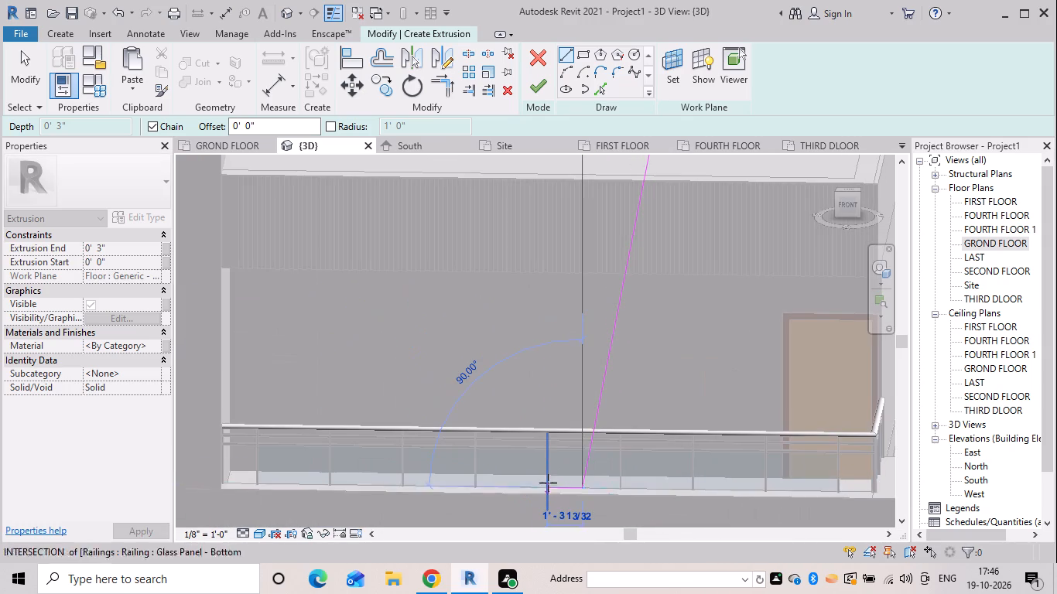
pyautogui.keyDown('shift'); pyautogui.moveTo(577, 470); pyautogui.dragTo(546, 462, button='middle'); pyautogui.keyUp('shift')
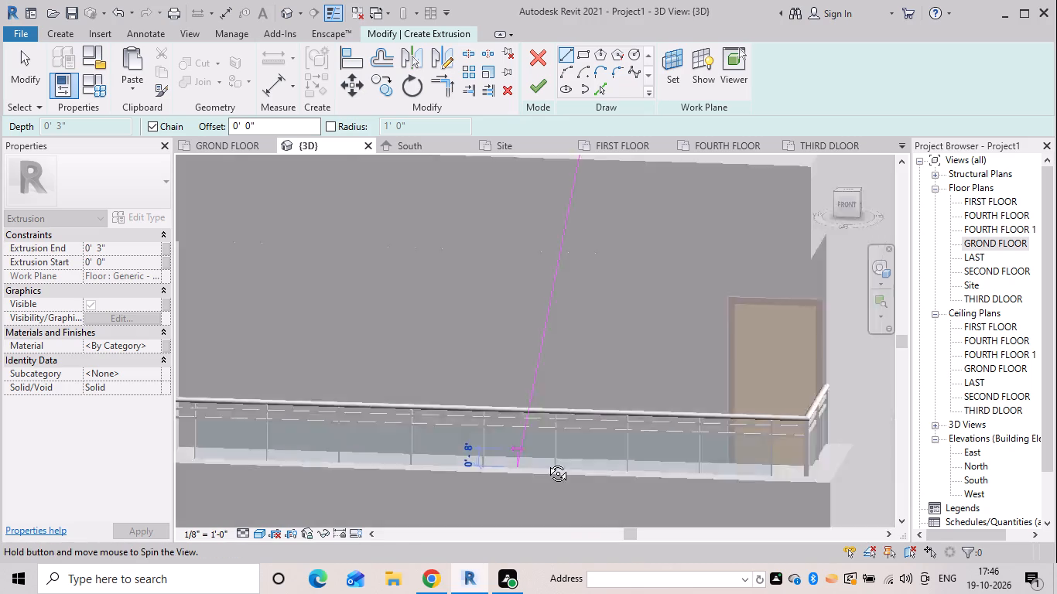
pyautogui.keyDown('shift'); pyautogui.moveTo(546, 462); pyautogui.dragTo(474, 448, button='middle'); pyautogui.keyUp('shift')
pyautogui.scroll(-2, 451, 442)
pyautogui.moveTo(450, 440); pyautogui.dragTo(643, 435, button='middle')
pyautogui.scroll(4, 457, 407)
pyautogui.scroll(11, 367, 370)
pyautogui.scroll(6, 431, 348)
pyautogui.scroll(-4, 407, 353)
pyautogui.moveTo(446, 380); pyautogui.dragTo(601, 423, button='middle')
pyautogui.scroll(-3, 604, 408)
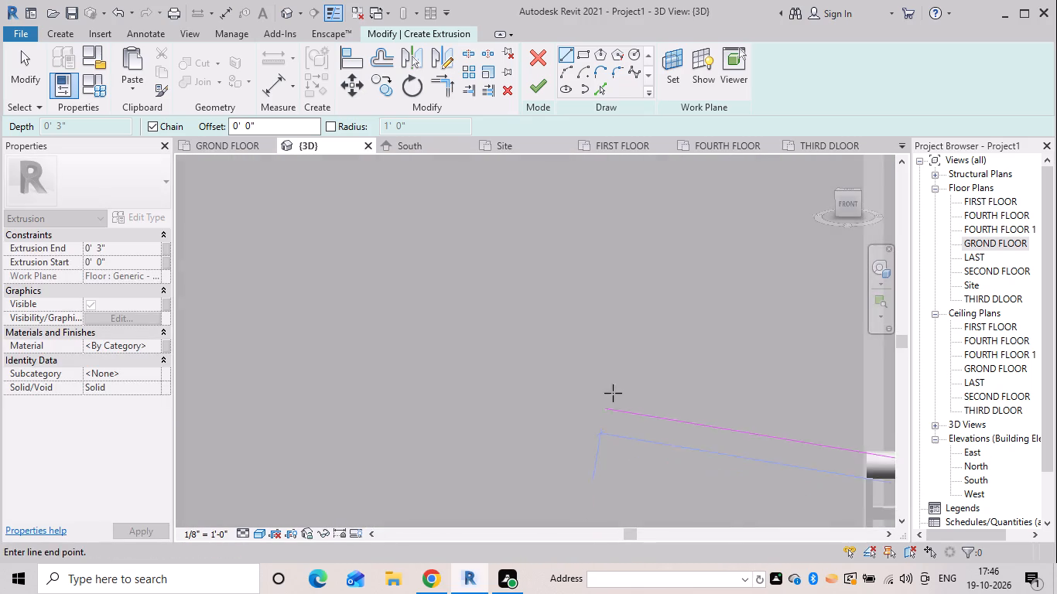
pyautogui.scroll(-13, 613, 393)
pyautogui.moveTo(720, 398); pyautogui.dragTo(388, 328, button='middle')
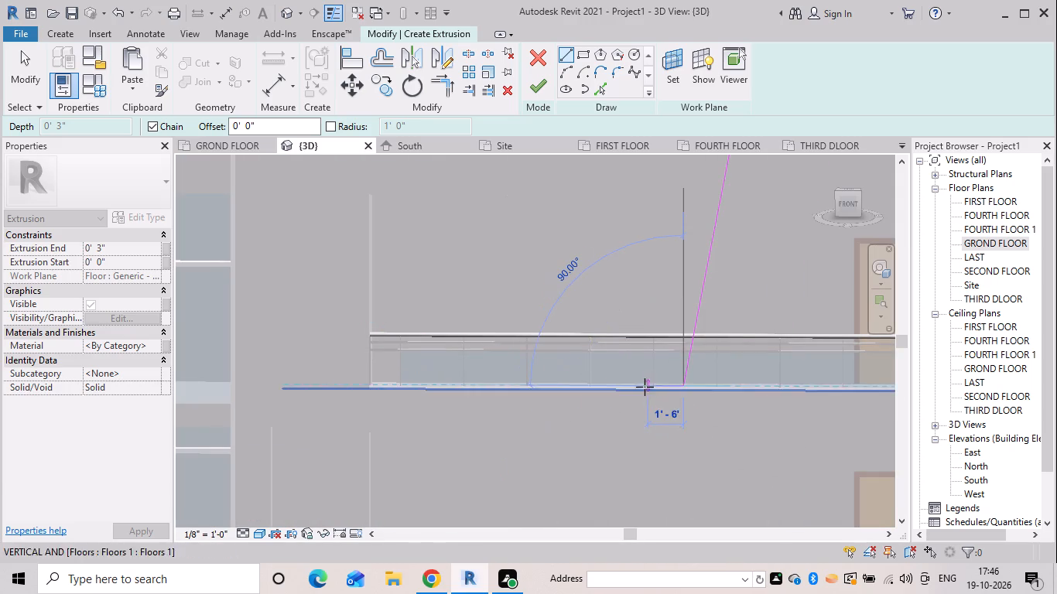
pyautogui.click(661, 384)
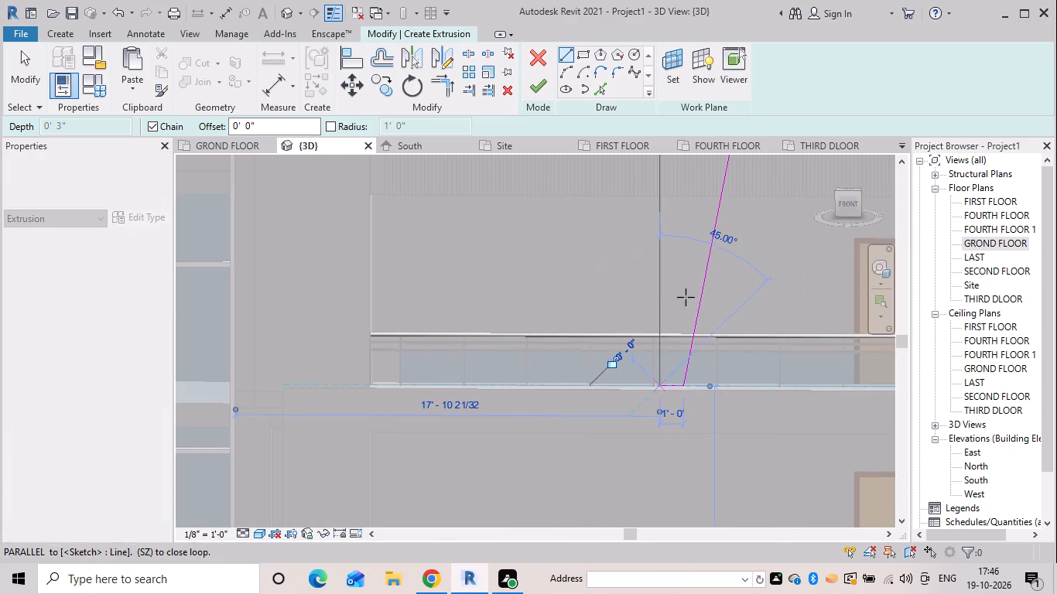
# Close the slanted strip profile with a parallel line up to the roof slab's lower edge and a short line back to the start.
pyautogui.scroll(-3, 686, 297)
pyautogui.moveTo(682, 308); pyautogui.dragTo(601, 483, button='middle')
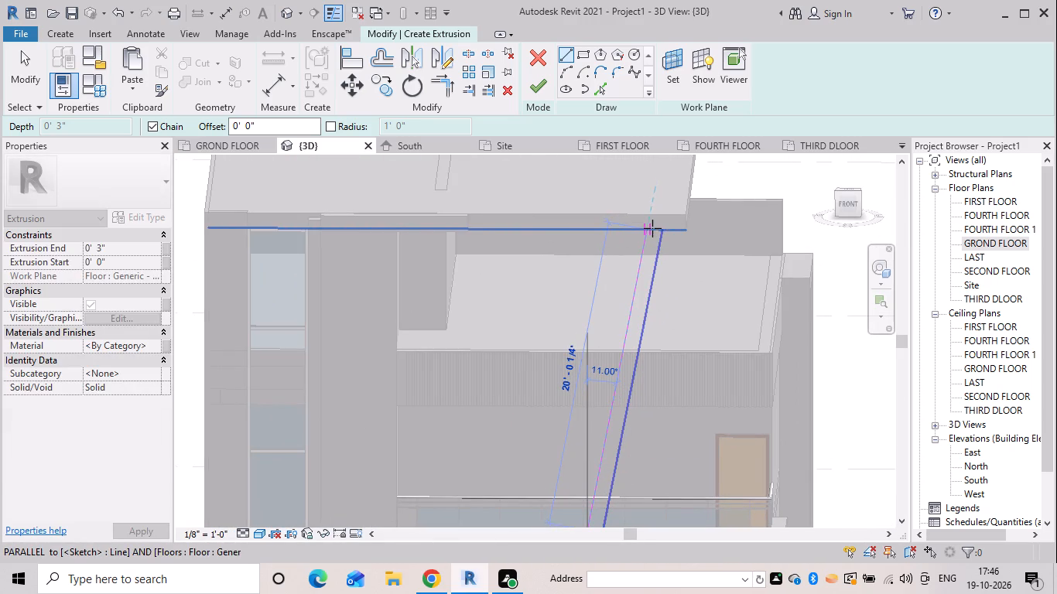
pyautogui.click(652, 228)
pyautogui.click(663, 229)
pyautogui.scroll(-4, 546, 289)
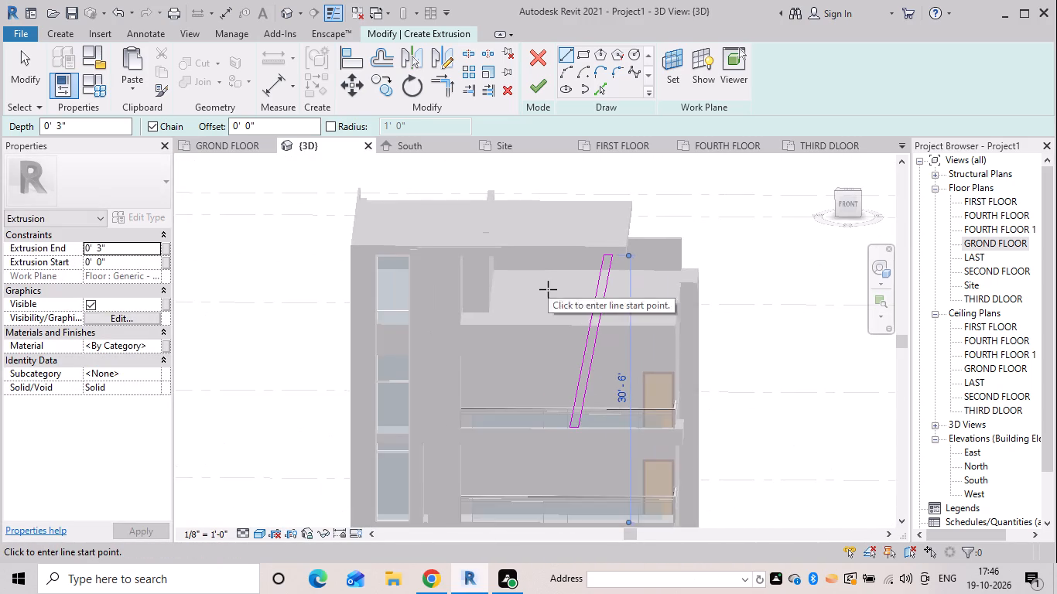
# Sketch a second slanted line, about 14° off vertical, from the roof slab's lower edge down to the upper balcony slab, mirroring the first strip's slope.
pyautogui.moveTo(580, 278); pyautogui.dragTo(615, 251, button='middle')
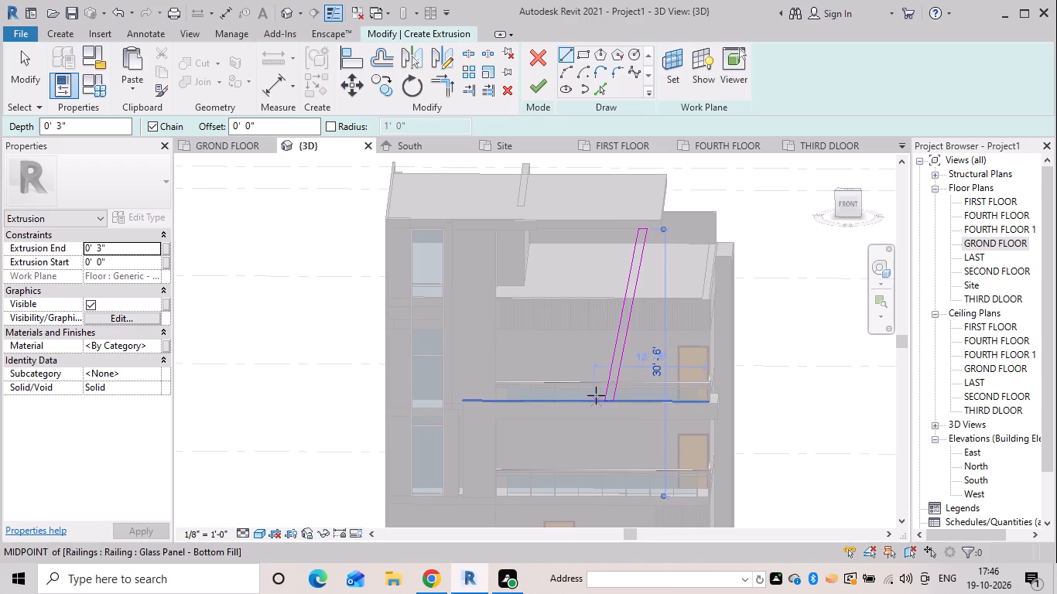
pyautogui.scroll(5, 596, 400)
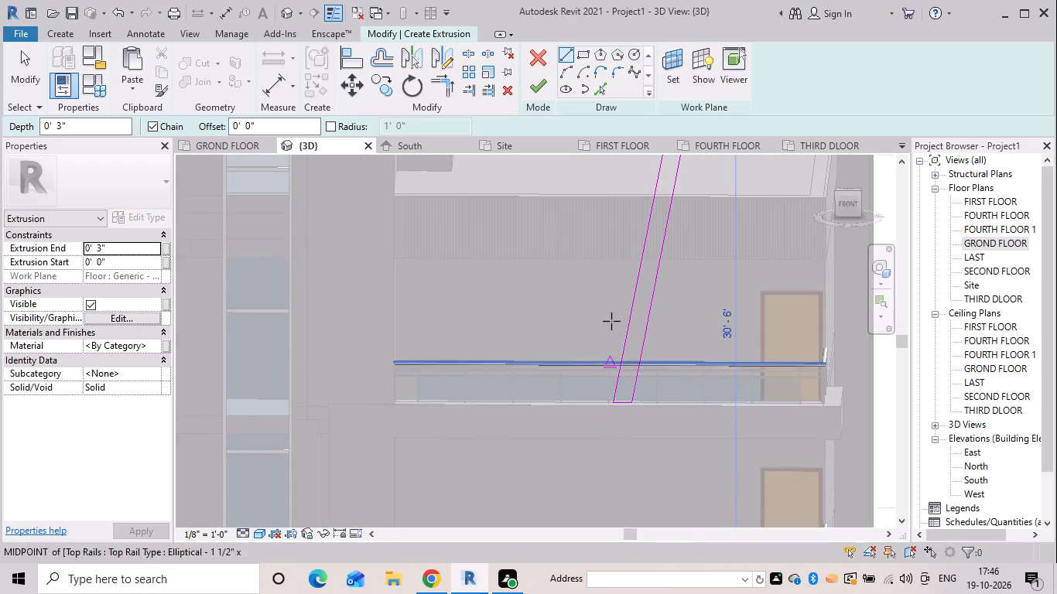
pyautogui.scroll(-4, 611, 318)
pyautogui.moveTo(611, 320); pyautogui.dragTo(645, 435, button='middle')
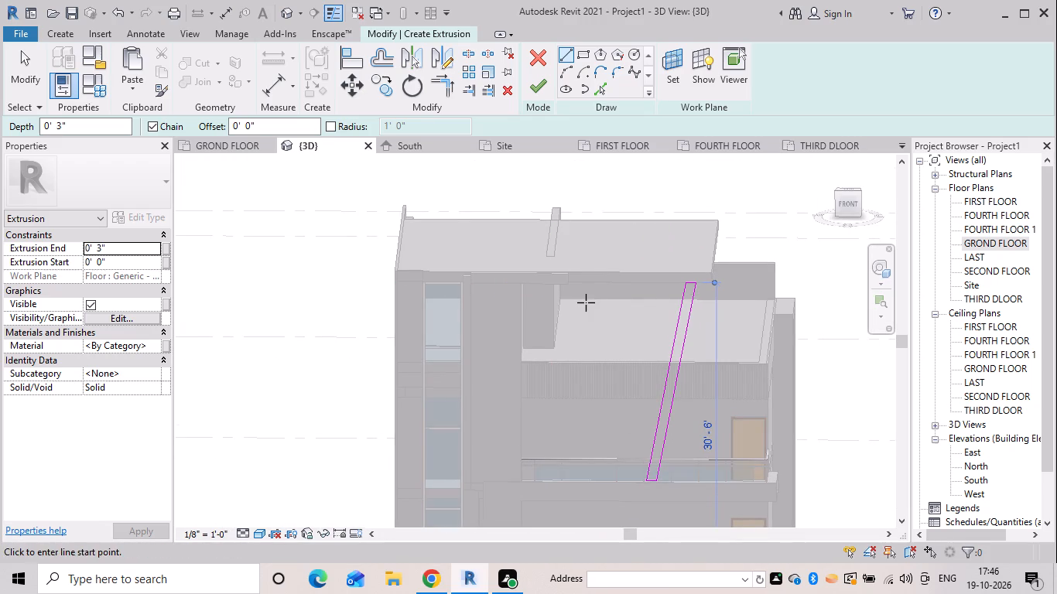
pyautogui.click(573, 283)
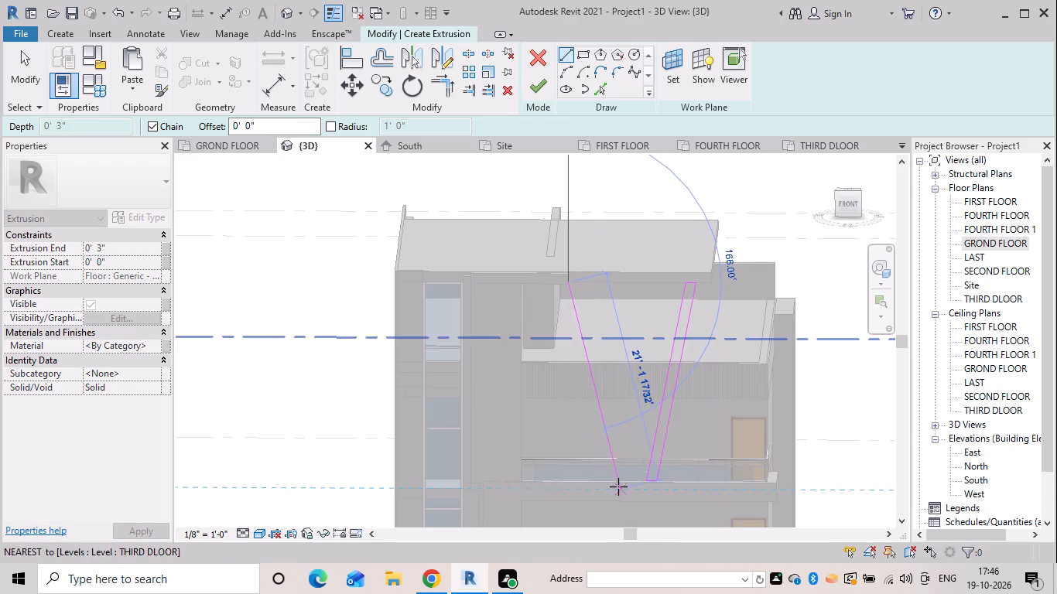
pyautogui.scroll(10, 628, 477)
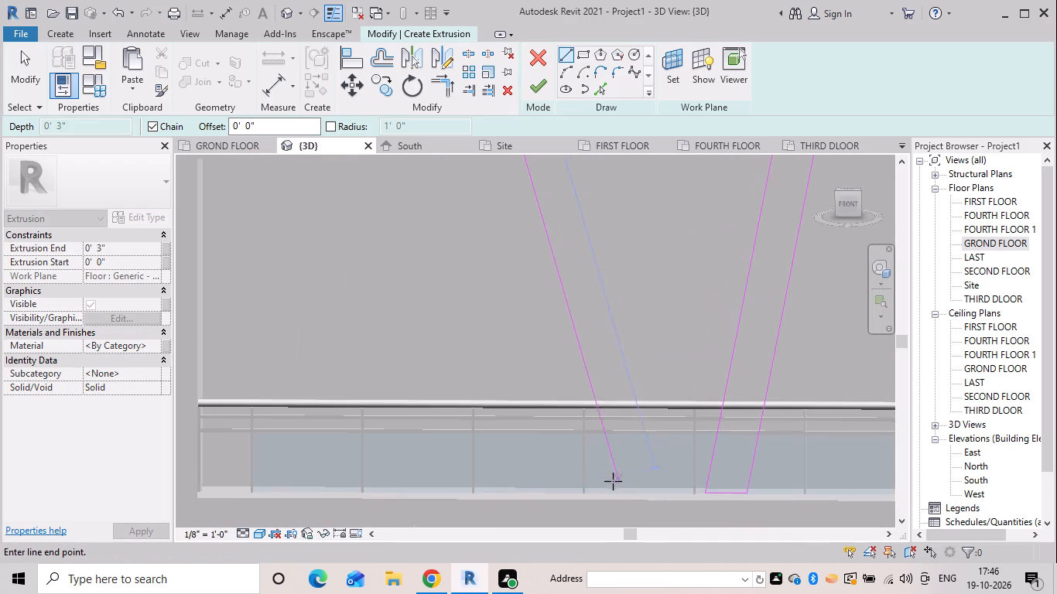
pyautogui.click(598, 493)
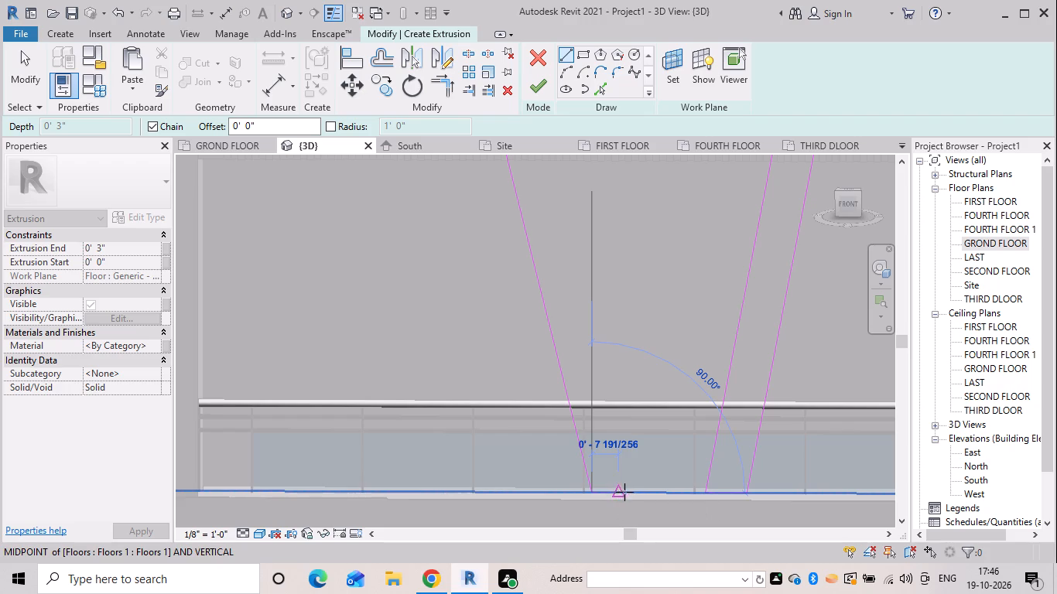
# Close the second strip with a base line, a parallel line up to the roof slab and a short top line, and finish the 0' 3" extrusion.
pyautogui.moveTo(628, 491); pyautogui.dragTo(625, 484)
pyautogui.scroll(-4, 594, 331)
pyautogui.moveTo(595, 329); pyautogui.dragTo(645, 517, button='middle')
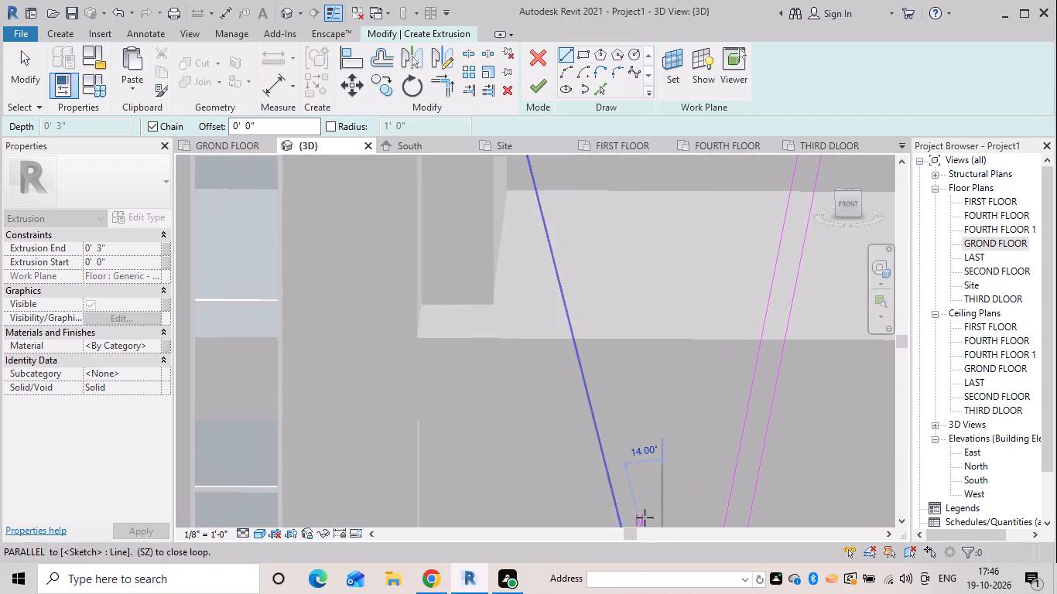
pyautogui.scroll(-3, 607, 312)
pyautogui.moveTo(606, 316); pyautogui.dragTo(628, 466, button='middle')
pyautogui.scroll(5, 576, 314)
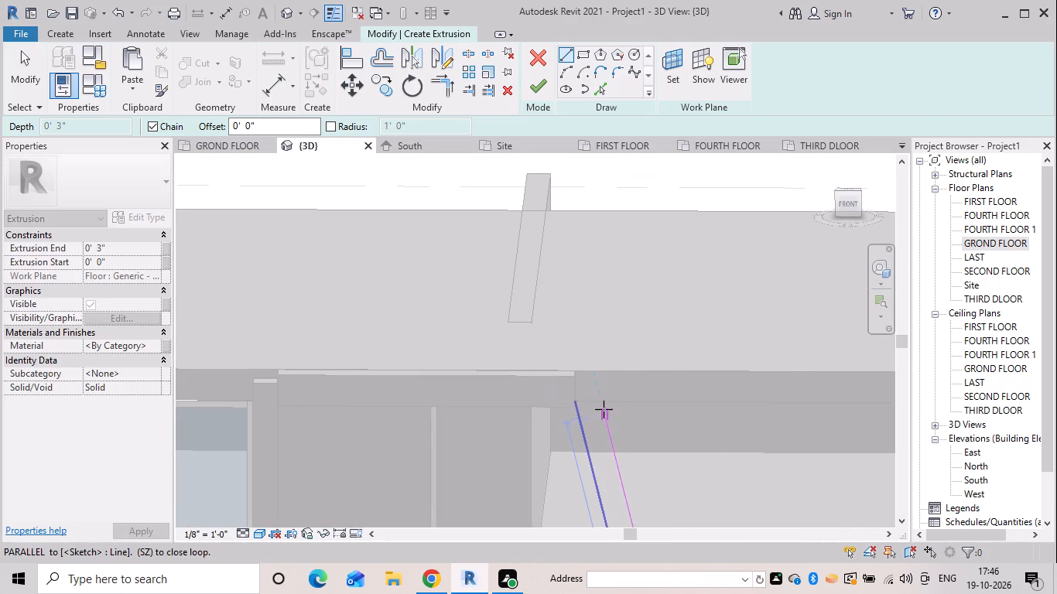
pyautogui.click(597, 402)
pyautogui.click(577, 401)
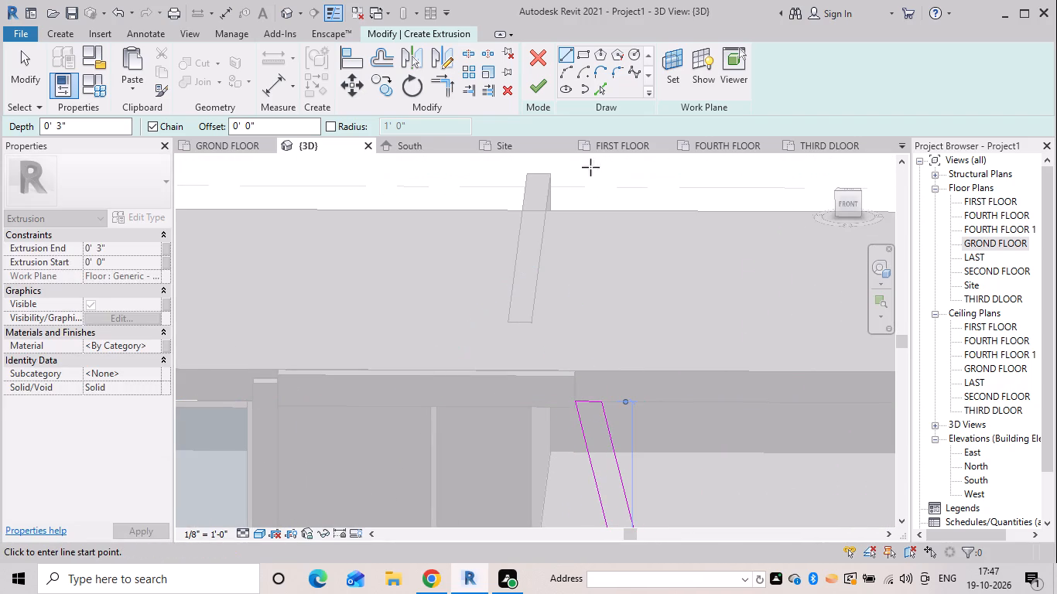
pyautogui.click(546, 90)
# Thicken the pair of slanted strips outward in the right-side view to an extrusion depth of about 0' 4 5/16".
pyautogui.scroll(-8, 692, 352)
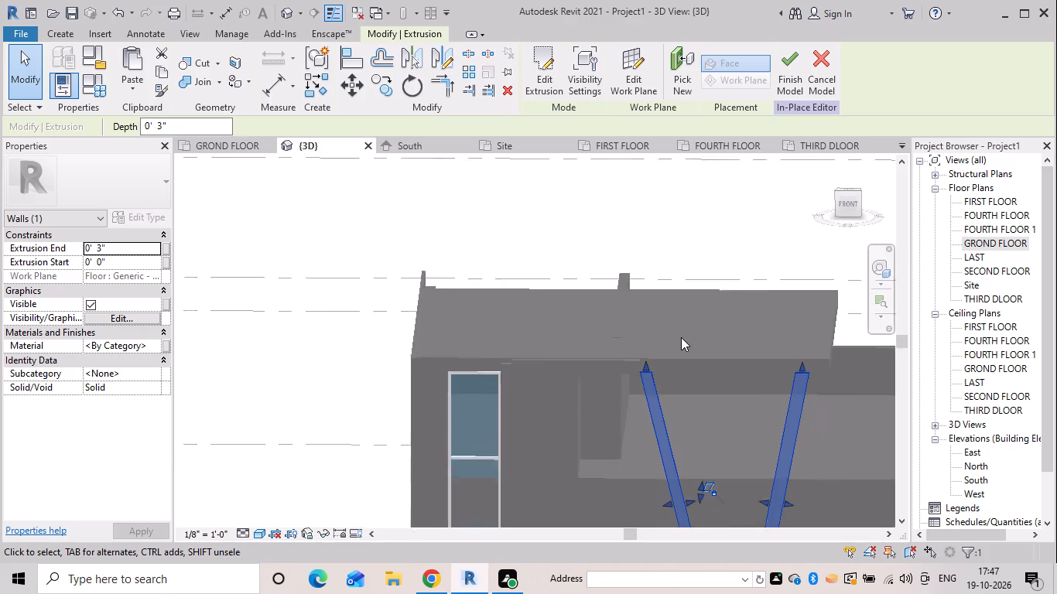
pyautogui.moveTo(621, 220); pyautogui.dragTo(621, 213, button='middle')
pyautogui.keyDown('shift'); pyautogui.moveTo(784, 377); pyautogui.dragTo(646, 346, button='middle'); pyautogui.keyUp('shift')
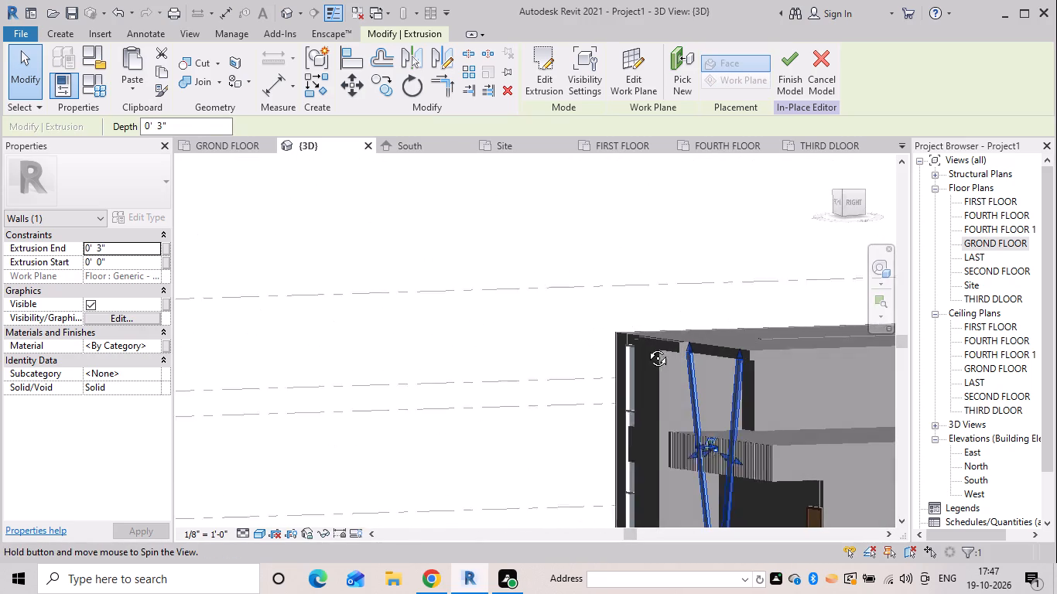
pyautogui.keyDown('shift'); pyautogui.moveTo(646, 346); pyautogui.dragTo(647, 347, button='middle'); pyautogui.keyUp('shift')
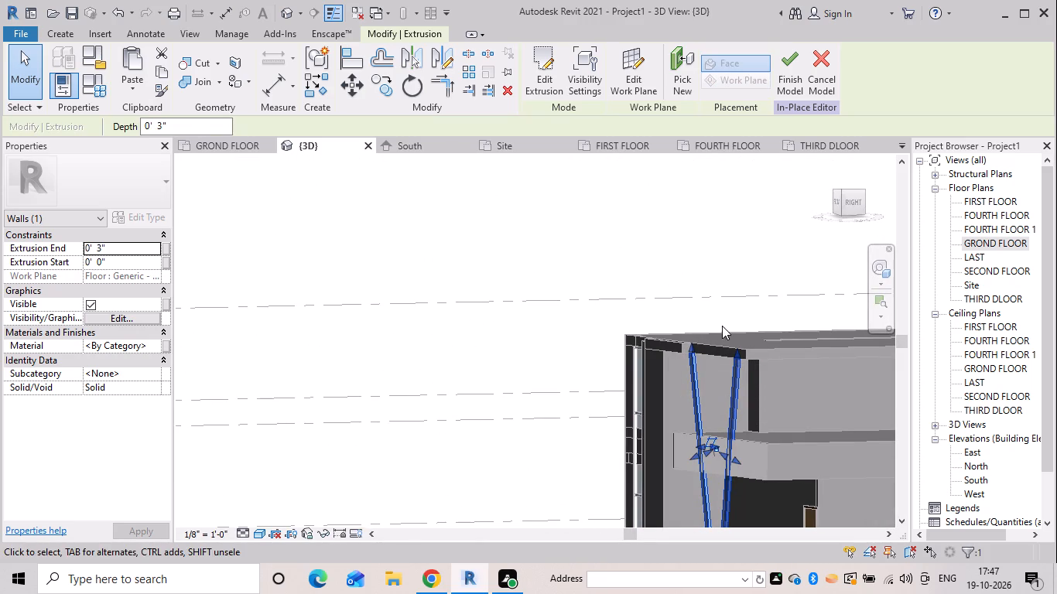
pyautogui.click(858, 196)
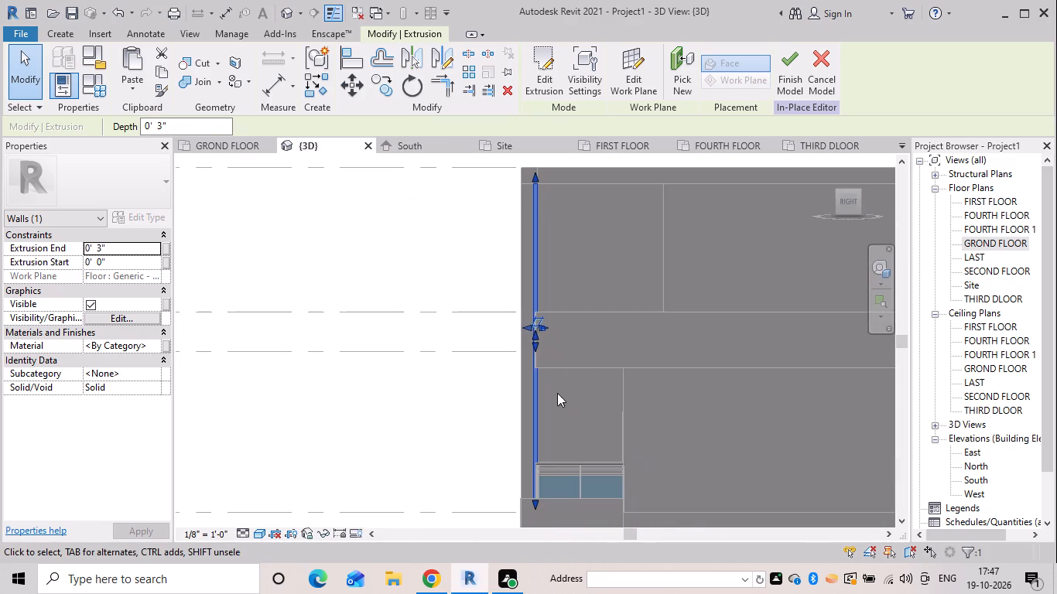
pyautogui.moveTo(525, 327); pyautogui.dragTo(516, 329)
pyautogui.moveTo(527, 326); pyautogui.dragTo(517, 326)
pyautogui.scroll(6, 522, 326)
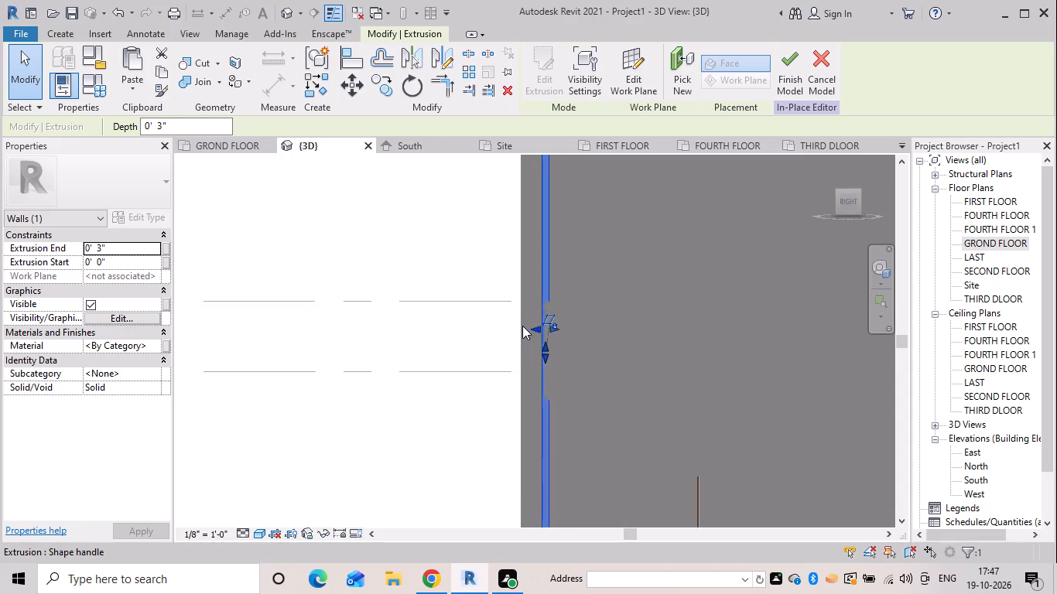
pyautogui.scroll(3, 531, 325)
pyautogui.click(548, 334)
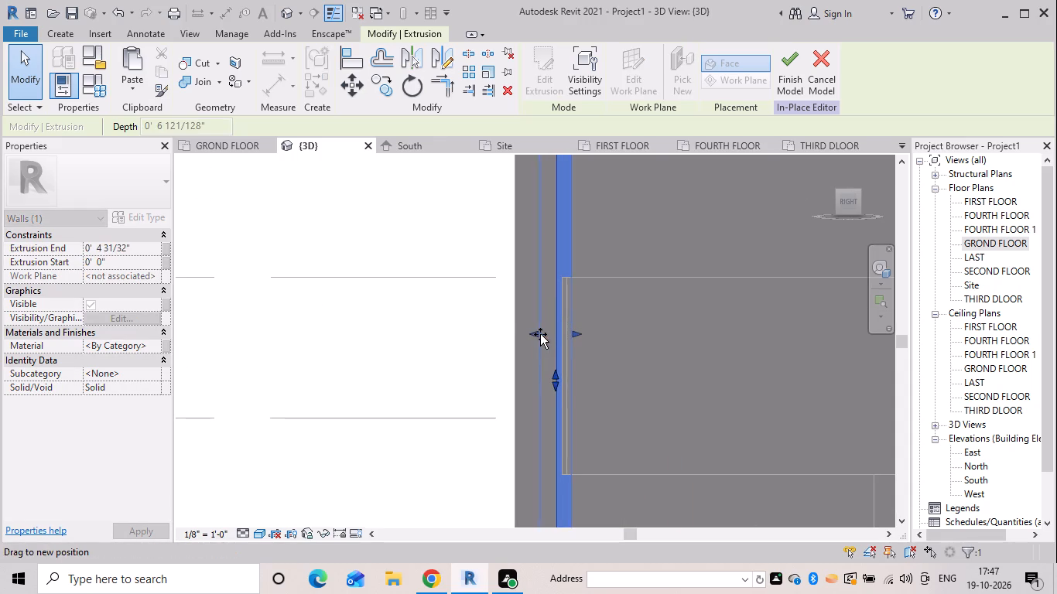
pyautogui.moveTo(457, 297); pyautogui.dragTo(461, 304)
# Reopen the sketch of the slanted-strip extrusion for editing.
pyautogui.scroll(-3, 463, 330)
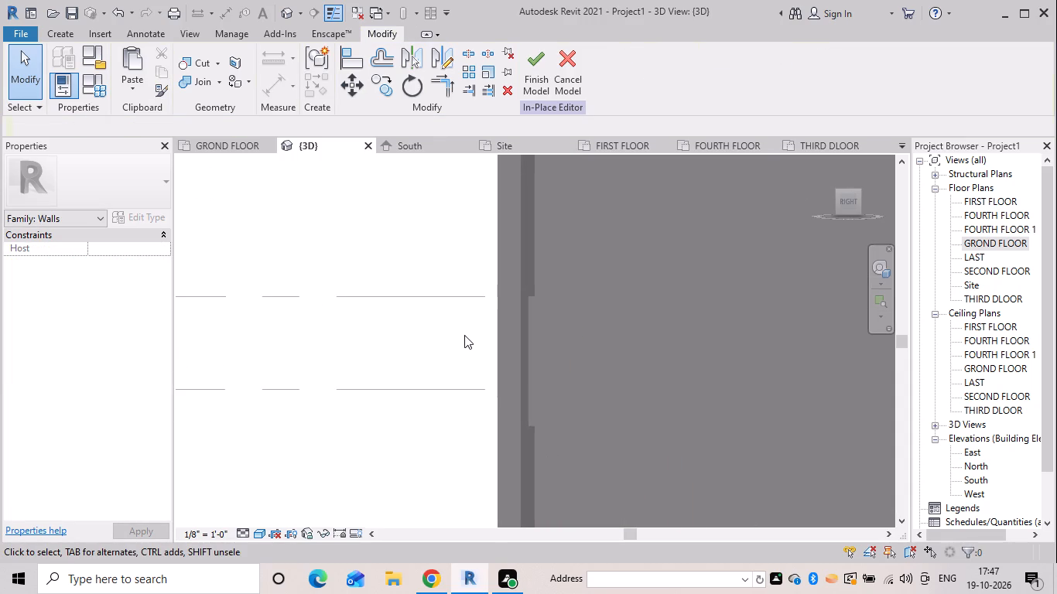
pyautogui.keyDown('shift'); pyautogui.moveTo(472, 345); pyautogui.dragTo(573, 380, button='middle'); pyautogui.keyUp('shift')
pyautogui.scroll(-8, 573, 380)
pyautogui.moveTo(568, 377); pyautogui.dragTo(656, 368, button='middle')
pyautogui.click(624, 288)
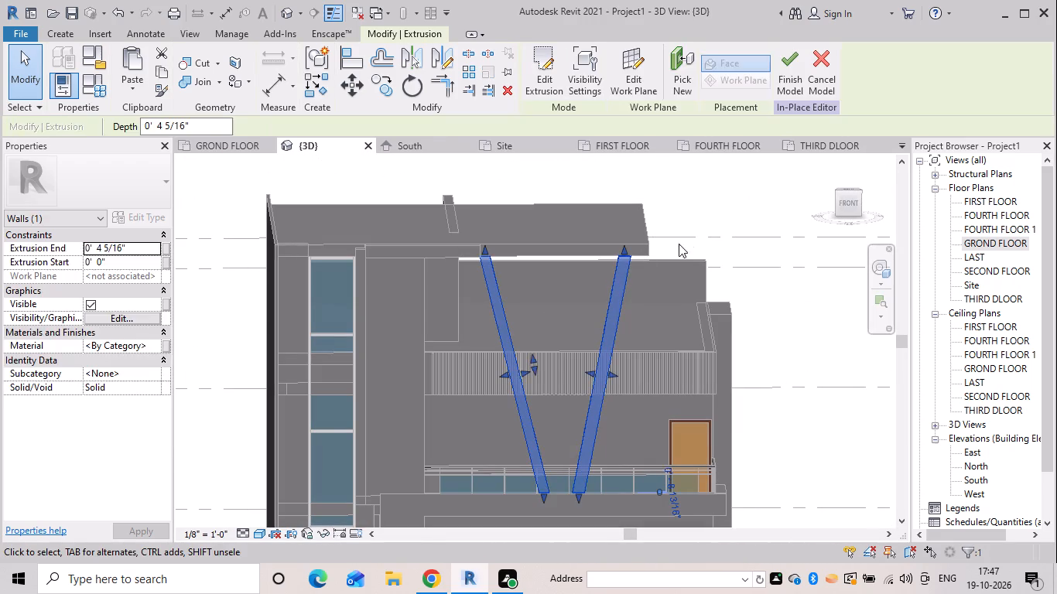
pyautogui.click(697, 244)
pyautogui.doubleClick(624, 282)
pyautogui.click(624, 284)
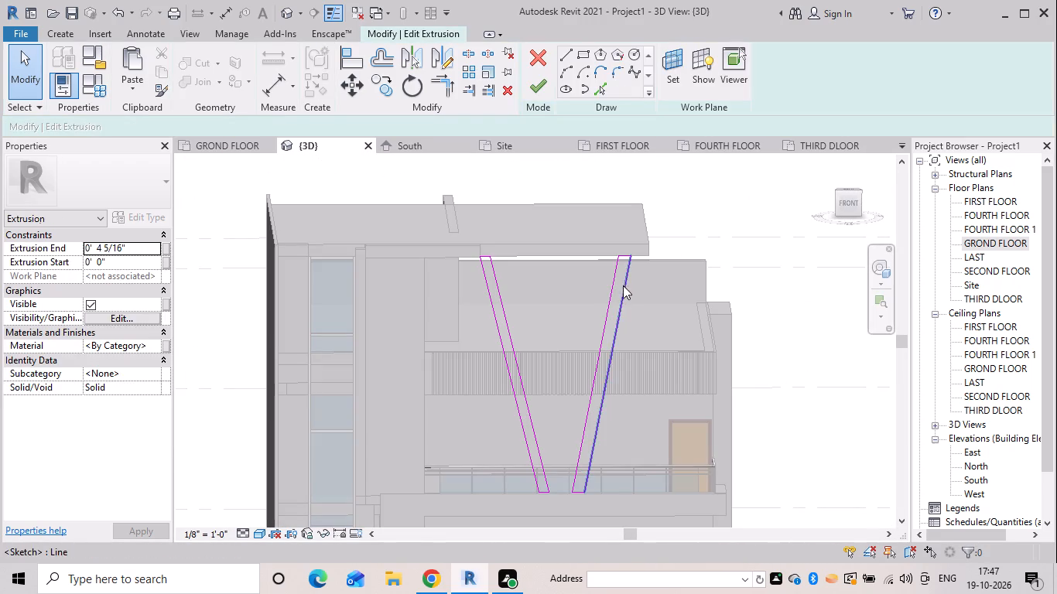
# Sketch a circle of about 0'-6" radius between the edge lines near the upper end of the outer strip.
pyautogui.scroll(4, 606, 72)
pyautogui.click(634, 53)
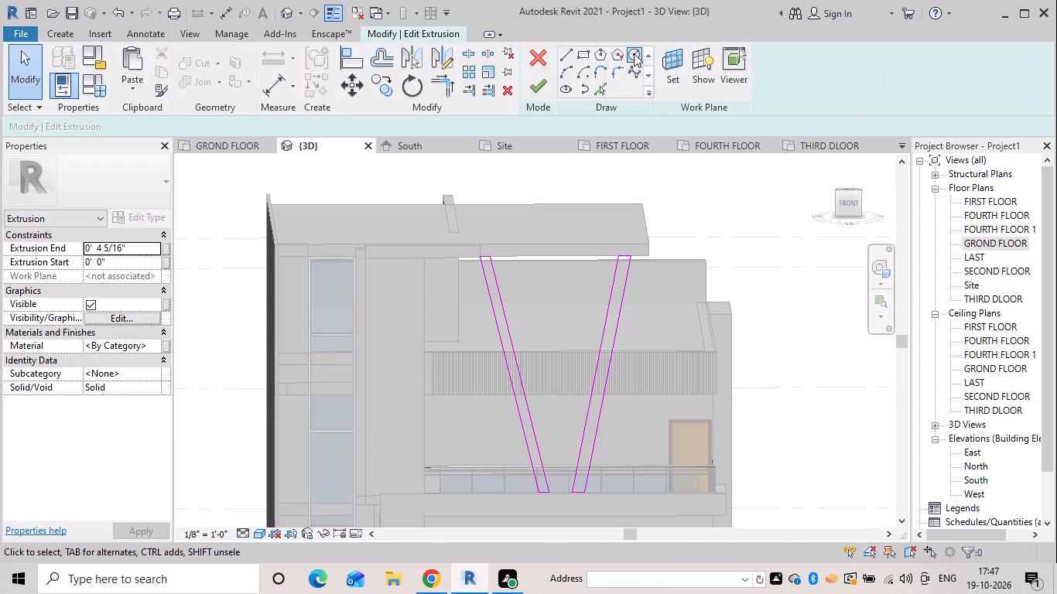
pyautogui.scroll(10, 628, 241)
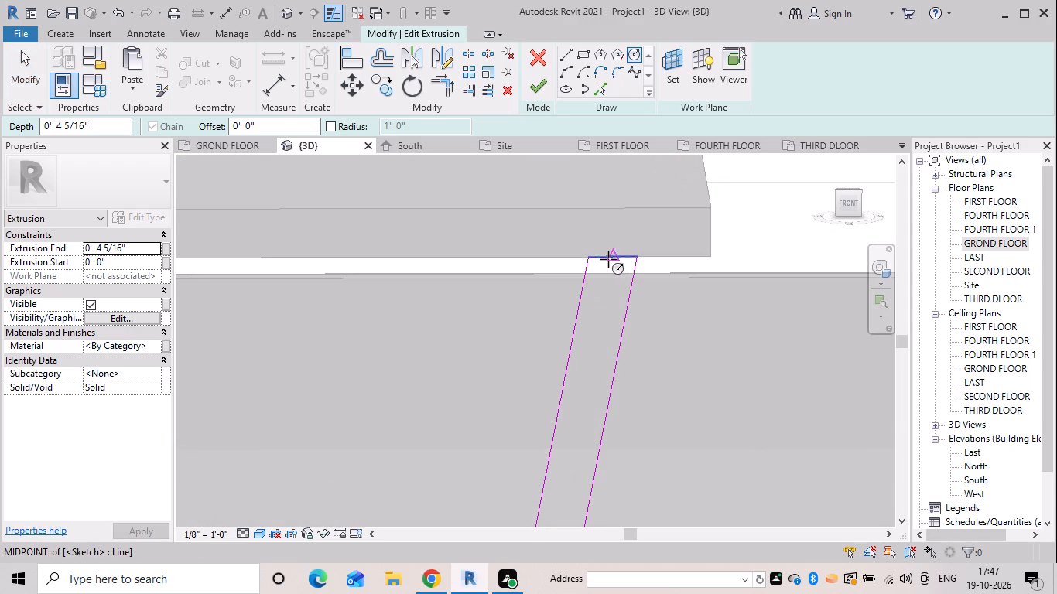
pyautogui.click(610, 258)
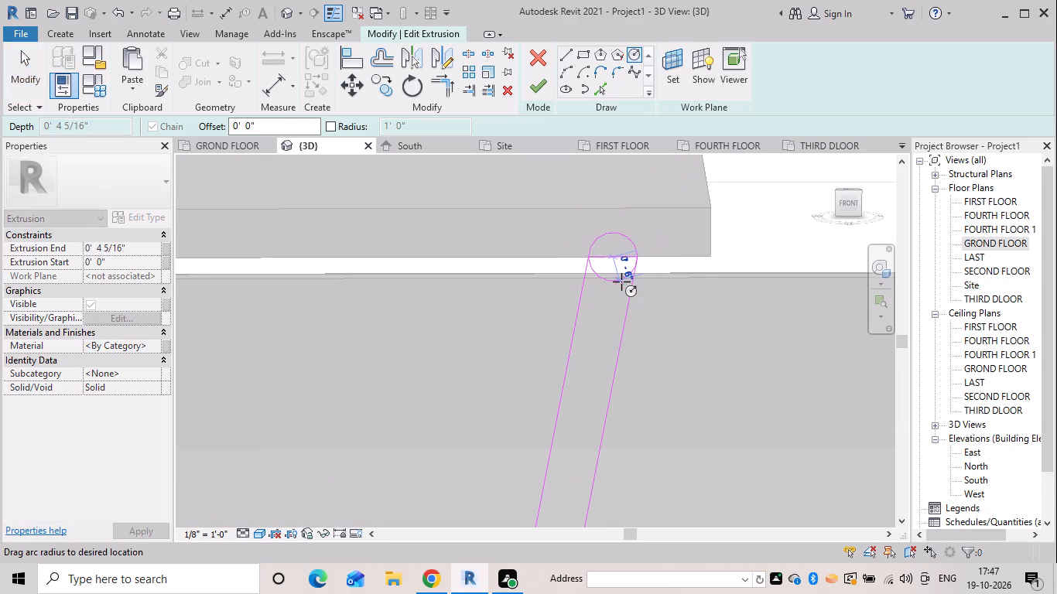
pyautogui.press('Escape')
pyautogui.click(606, 292)
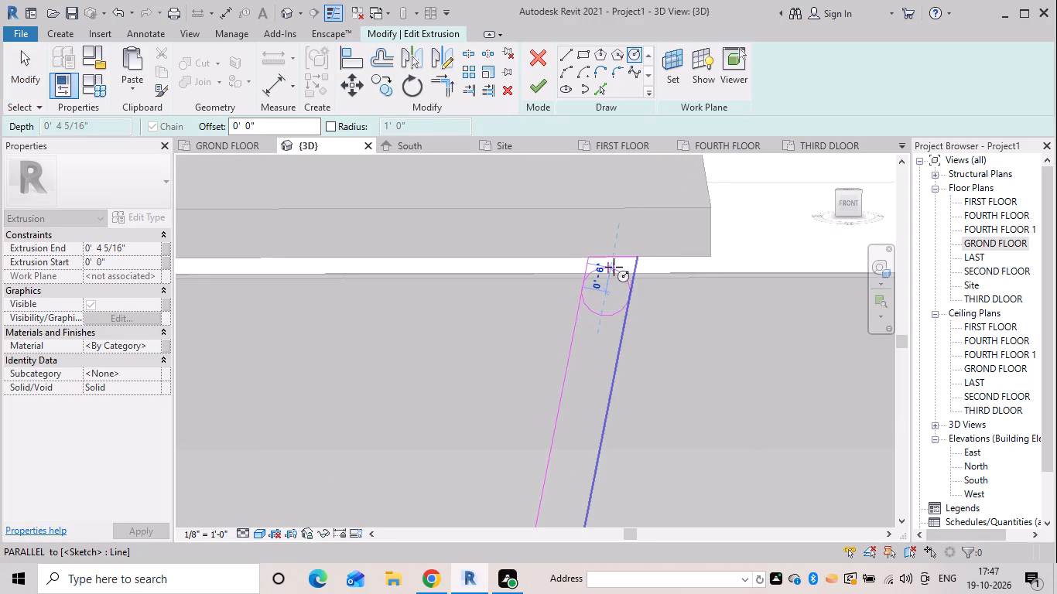
pyautogui.click(615, 268)
pyautogui.press('Escape')
pyautogui.press('Escape')
pyautogui.press('Escape')
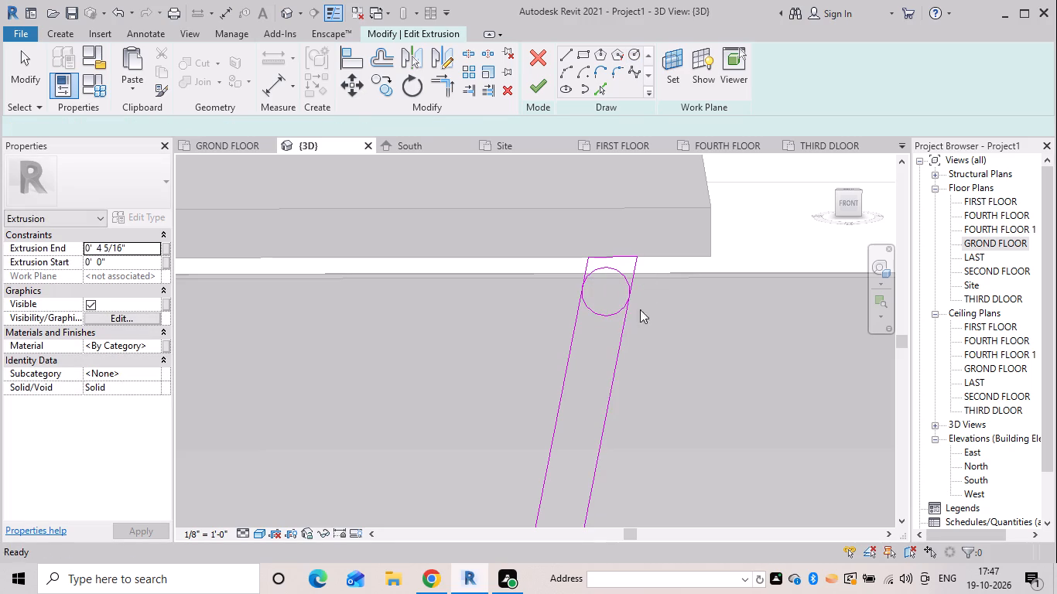
pyautogui.press('Escape')
# Trim the outer strip's inner edge line to meet the circle, using Trim/Extend to Corner.
pyautogui.press('t')
pyautogui.press('r')
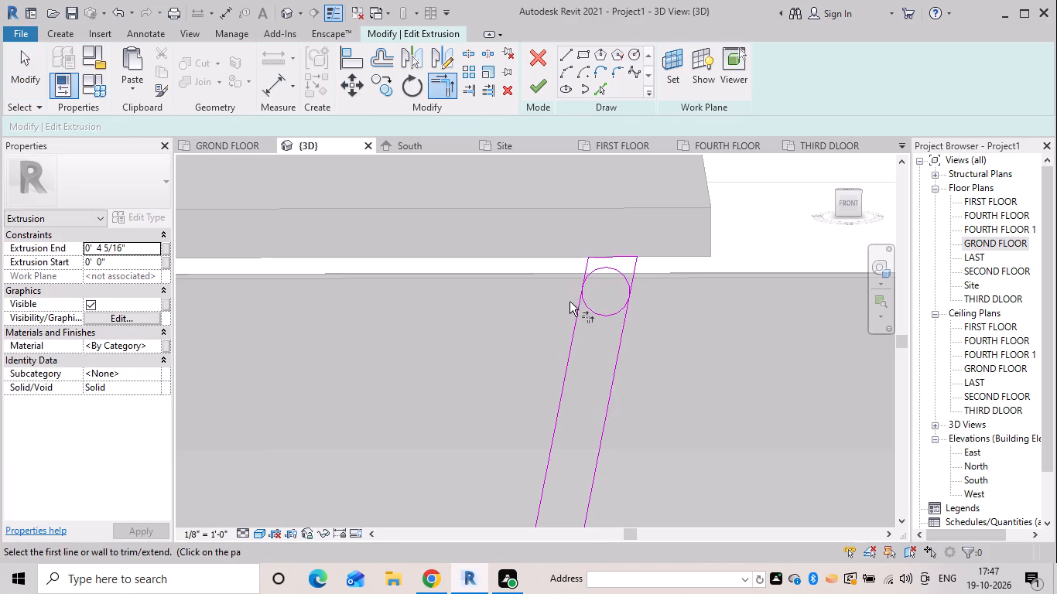
pyautogui.click(576, 315)
pyautogui.click(583, 285)
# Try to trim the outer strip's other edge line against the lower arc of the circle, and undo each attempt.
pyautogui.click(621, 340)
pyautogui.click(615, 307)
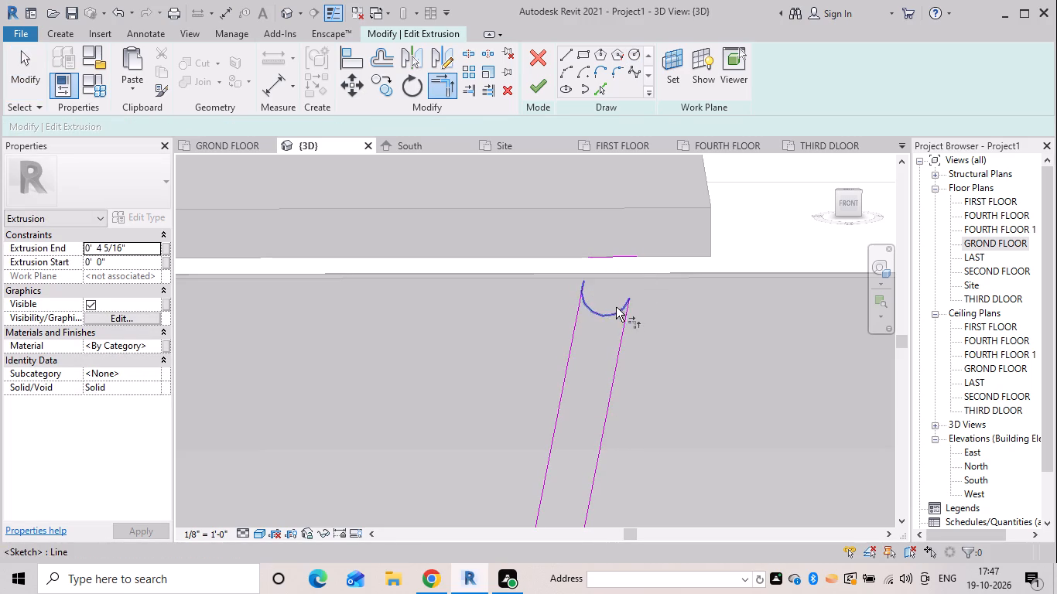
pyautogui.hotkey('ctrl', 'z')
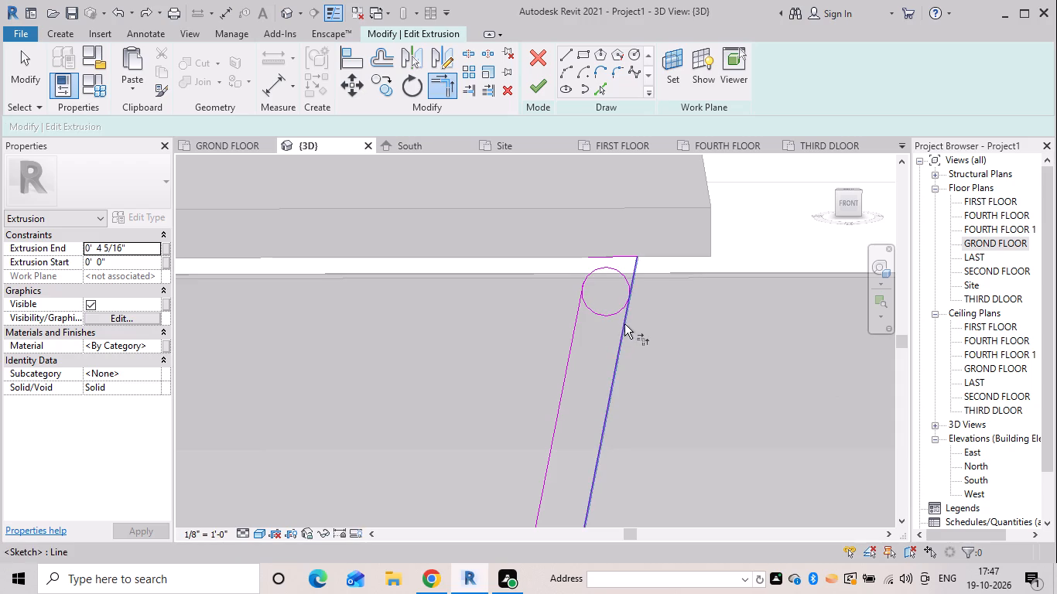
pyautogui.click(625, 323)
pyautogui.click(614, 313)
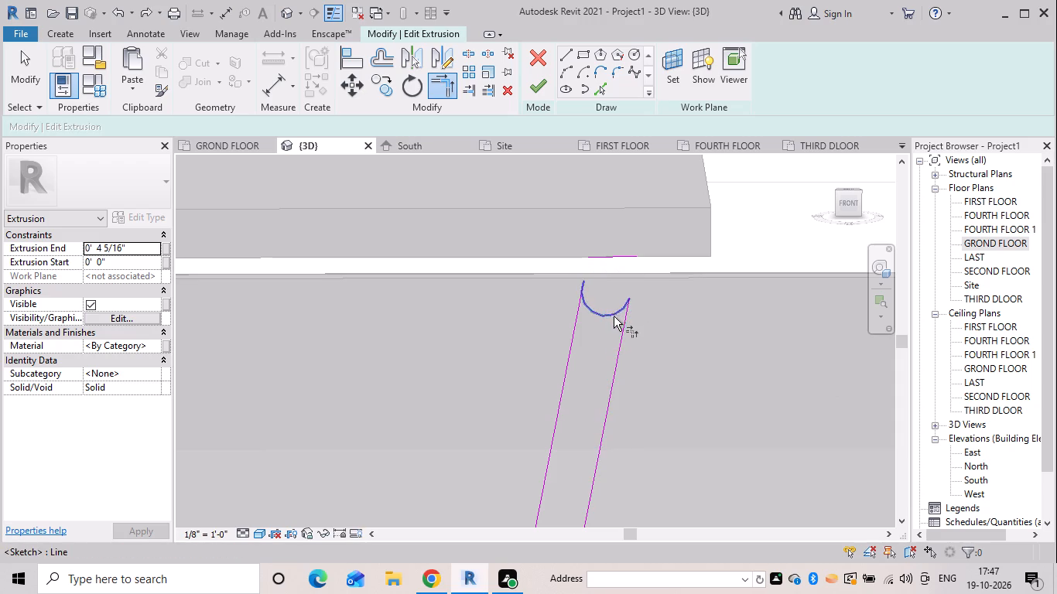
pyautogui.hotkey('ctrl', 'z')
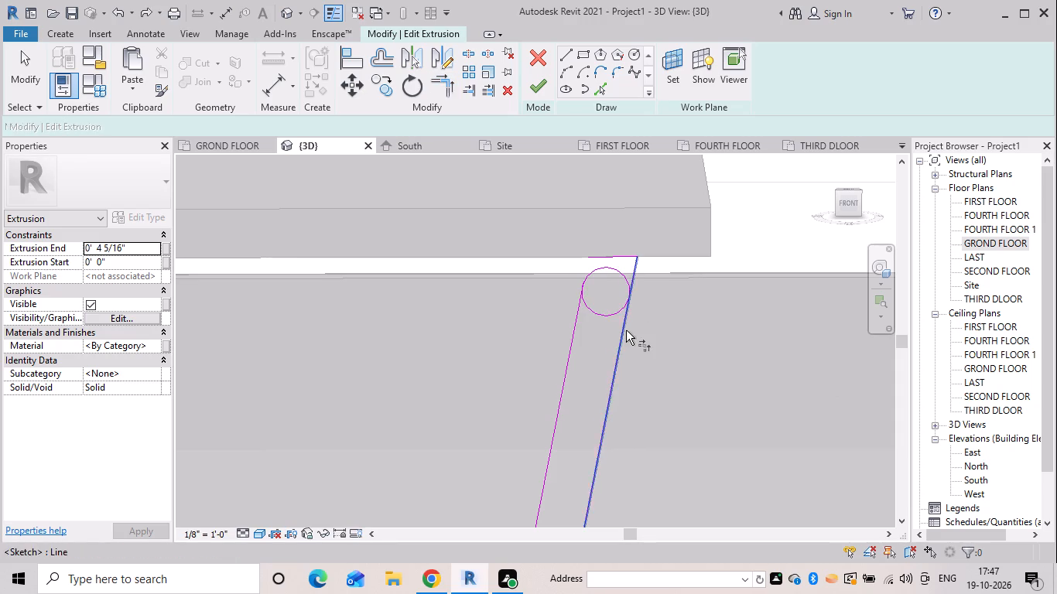
# Trim the other edge line to the circle's upper arc to round the strip's end, and delete the leftover short top line.
pyautogui.click(626, 330)
pyautogui.click(614, 271)
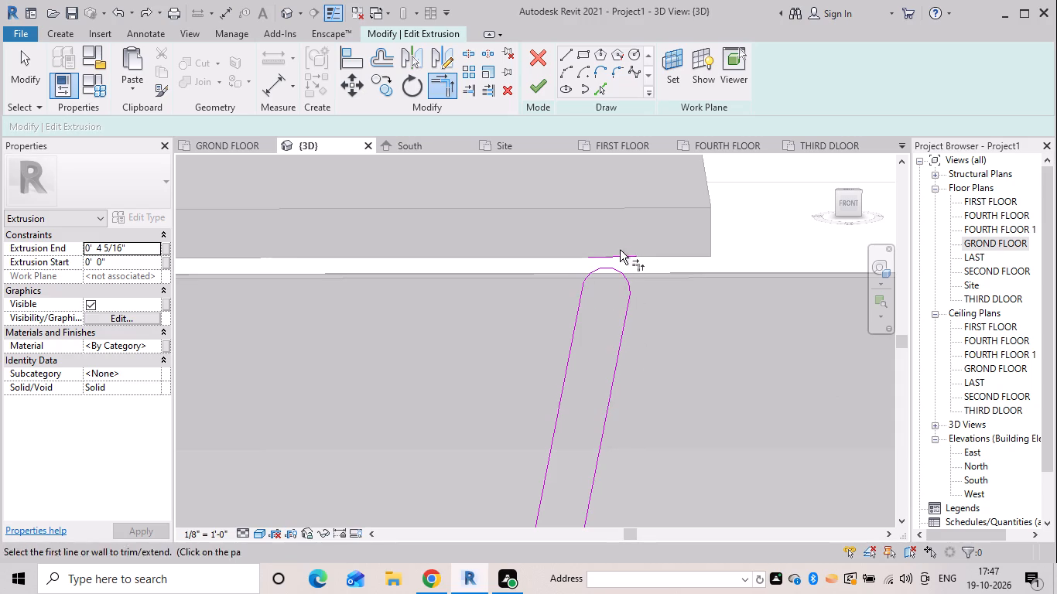
pyautogui.press('Escape')
pyautogui.press('Escape')
pyautogui.click(624, 258)
pyautogui.press('Delete')
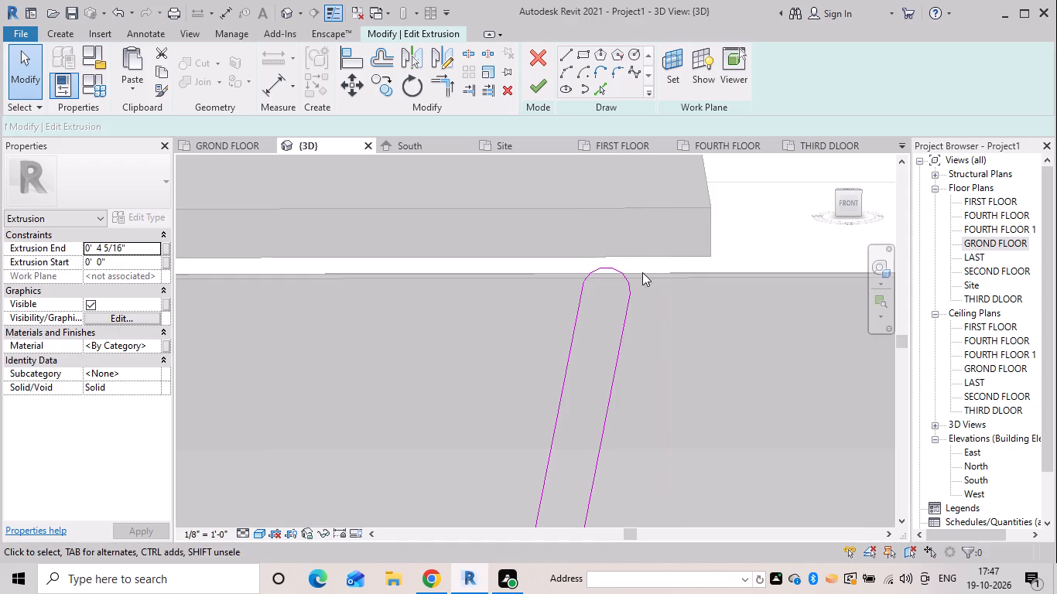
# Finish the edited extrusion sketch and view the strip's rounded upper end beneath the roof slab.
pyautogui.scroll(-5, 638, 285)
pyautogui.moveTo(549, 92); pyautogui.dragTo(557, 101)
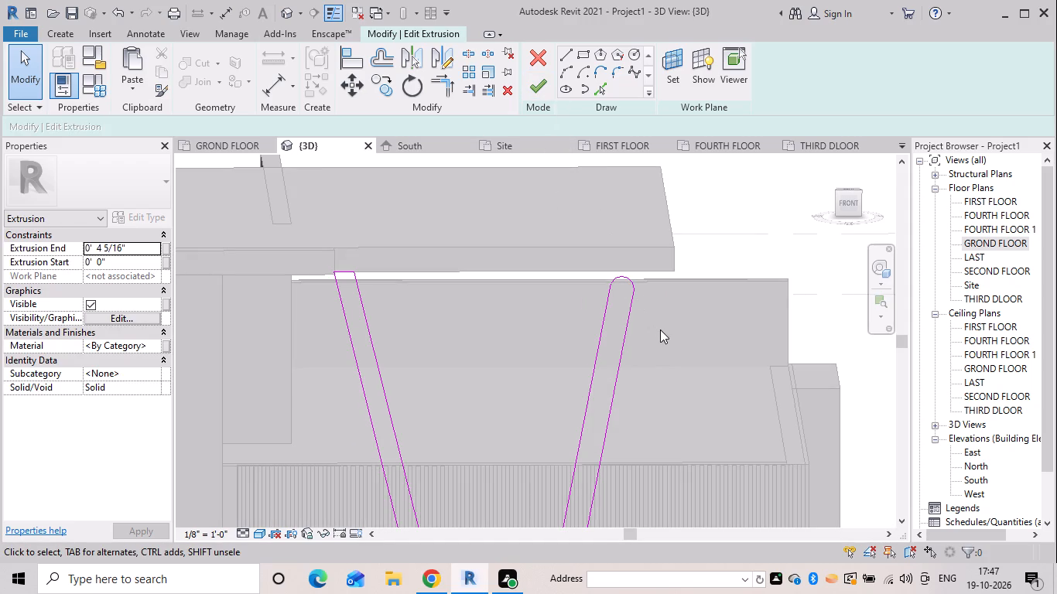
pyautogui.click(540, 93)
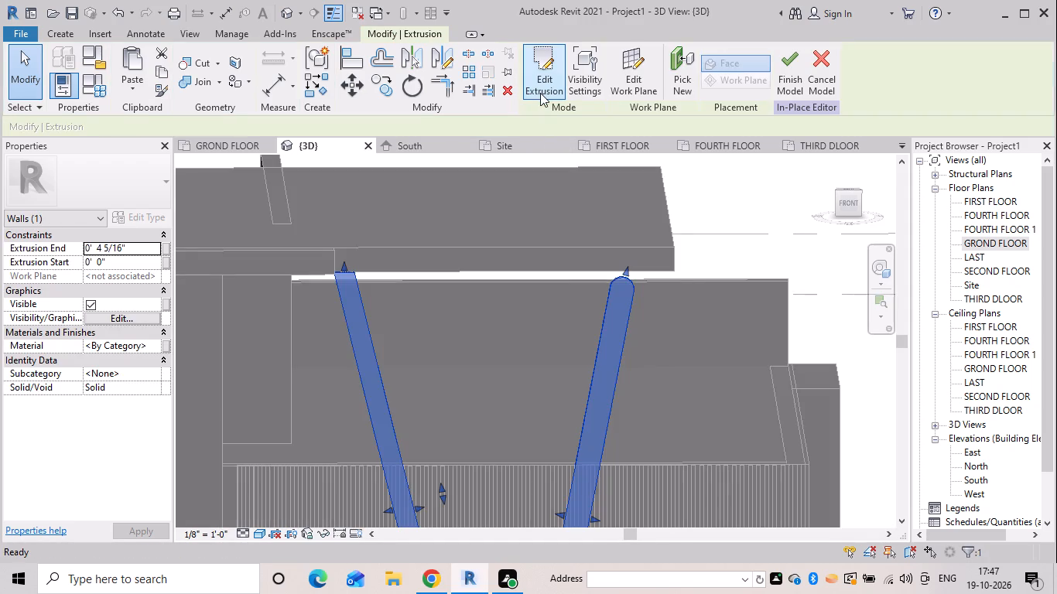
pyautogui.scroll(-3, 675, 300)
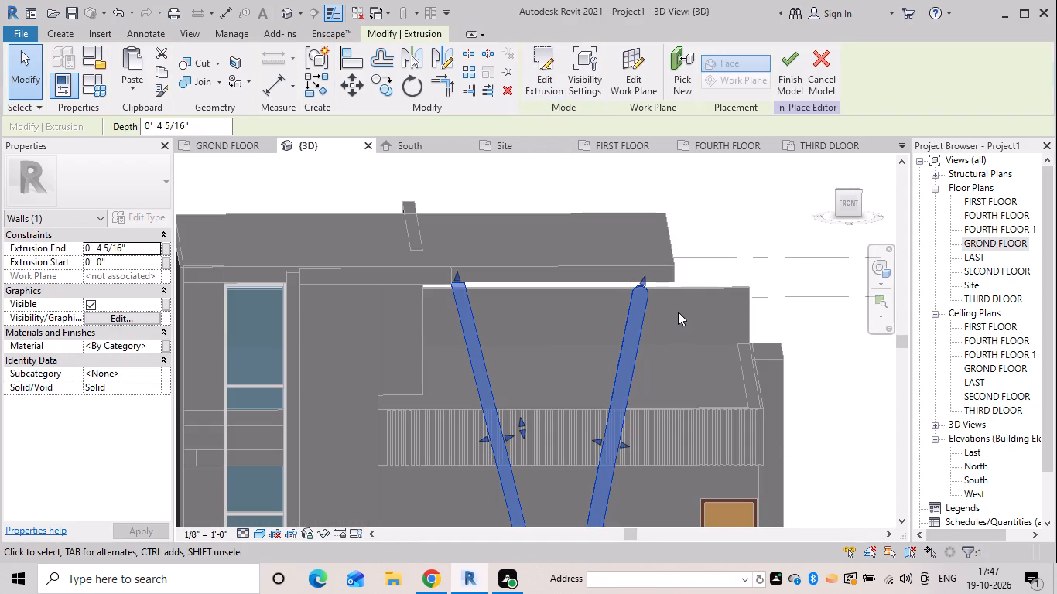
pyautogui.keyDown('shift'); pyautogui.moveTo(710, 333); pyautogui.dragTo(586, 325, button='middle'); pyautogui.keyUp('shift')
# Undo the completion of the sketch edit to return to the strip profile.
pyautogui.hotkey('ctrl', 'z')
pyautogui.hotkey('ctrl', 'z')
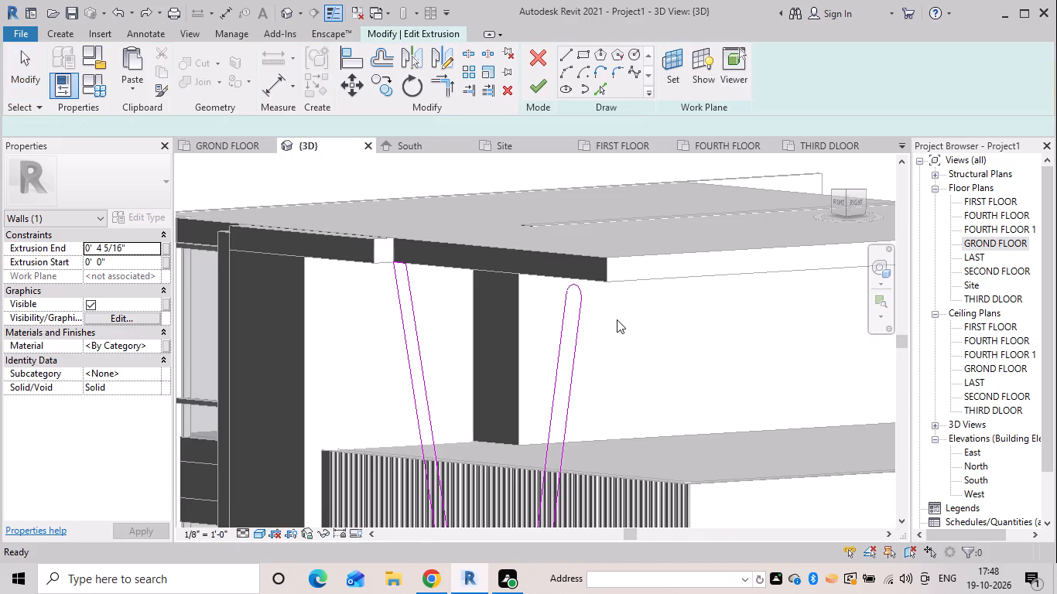
# Undo the rounding edits on the outer strip's upper end to restore its flat top against the roof slab.
pyautogui.hotkey('ctrl', 'z')
pyautogui.hotkey('ctrl', 'z')
pyautogui.hotkey('ctrl', 'z')
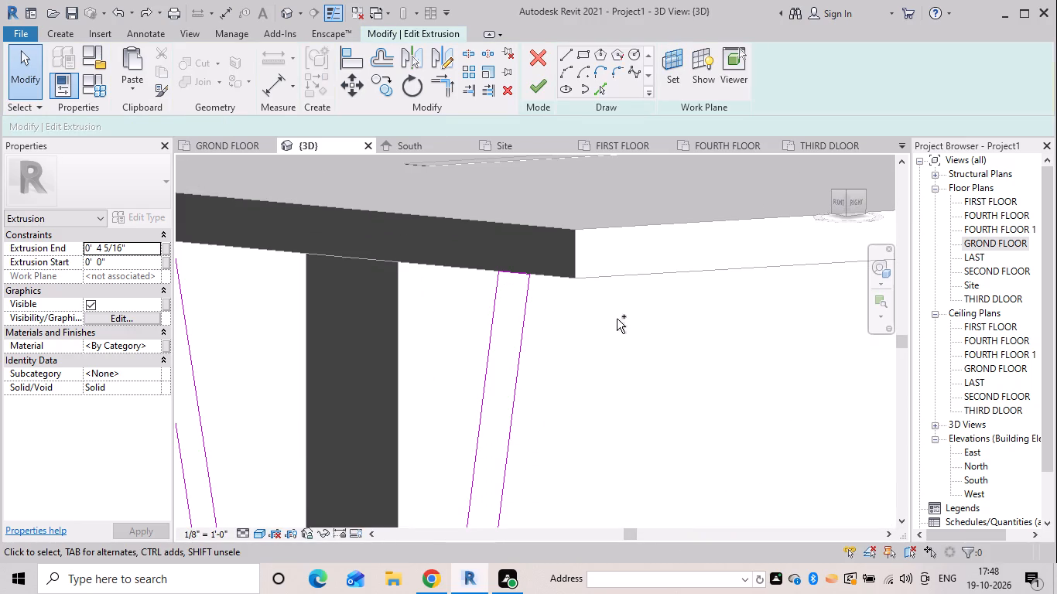
# Finish the extrusion sketch and the in-place wall model of the V-shaped members with flat upper ends.
pyautogui.click(528, 103)
pyautogui.click(535, 96)
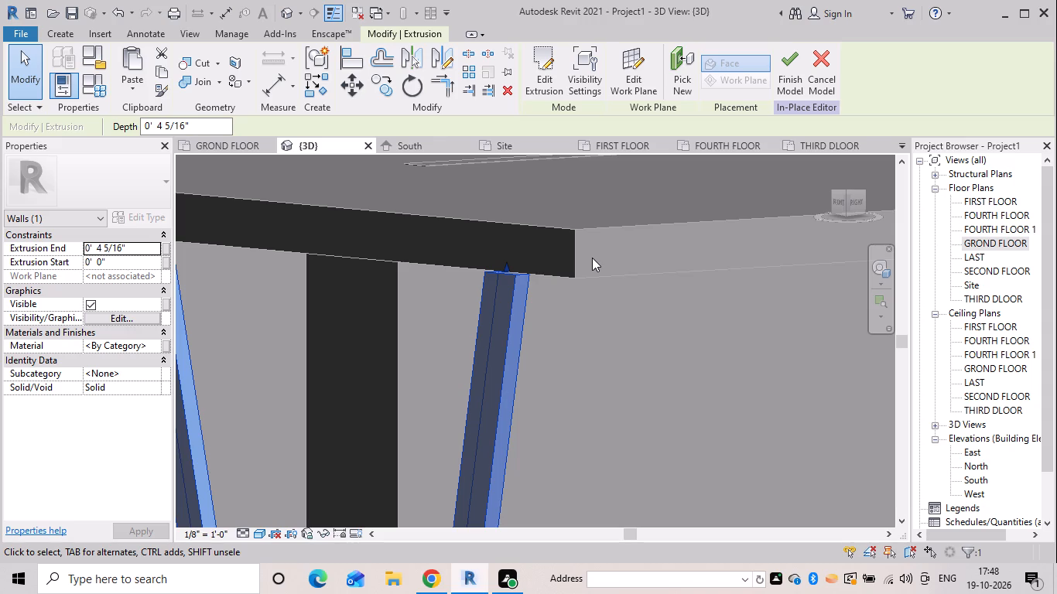
pyautogui.click(791, 59)
# Select the V-shaped members and, in the right side view, extend their front face outward, away from the building.
pyautogui.scroll(-6, 644, 340)
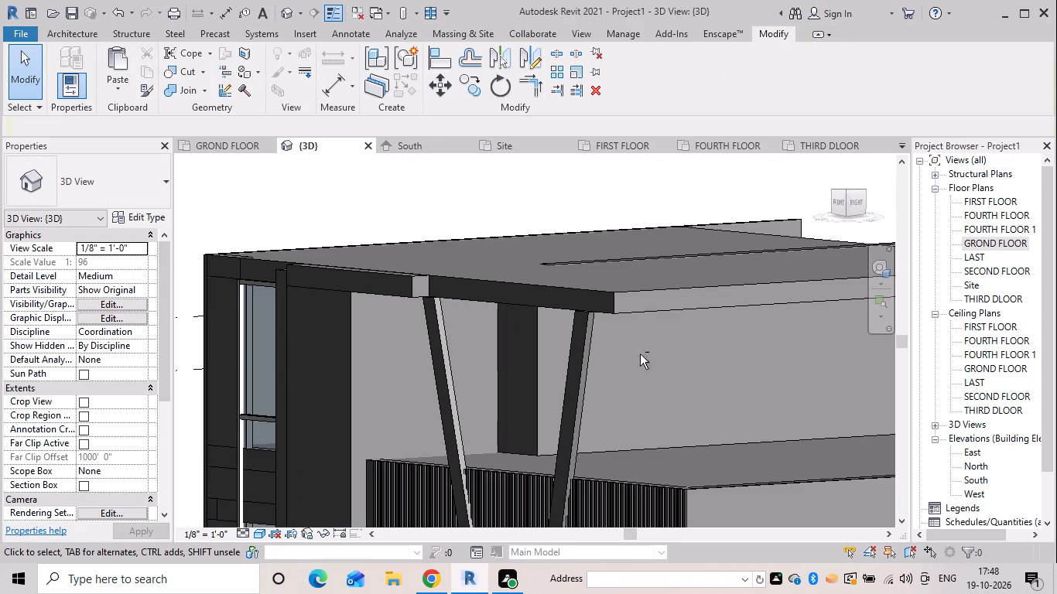
pyautogui.keyDown('shift'); pyautogui.moveTo(640, 354); pyautogui.dragTo(703, 348, button='middle'); pyautogui.keyUp('shift')
pyautogui.scroll(-9, 682, 348)
pyautogui.keyDown('shift'); pyautogui.moveTo(682, 357); pyautogui.dragTo(720, 356, button='middle'); pyautogui.keyUp('shift')
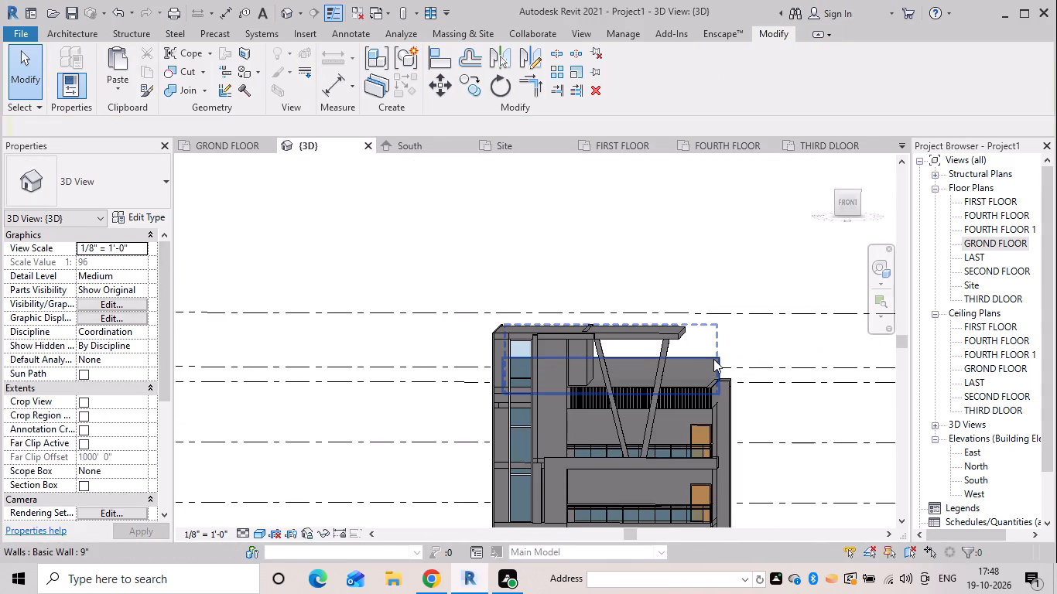
pyautogui.scroll(-3, 697, 357)
pyautogui.keyDown('shift'); pyautogui.moveTo(696, 357); pyautogui.dragTo(544, 363, button='middle'); pyautogui.keyUp('shift')
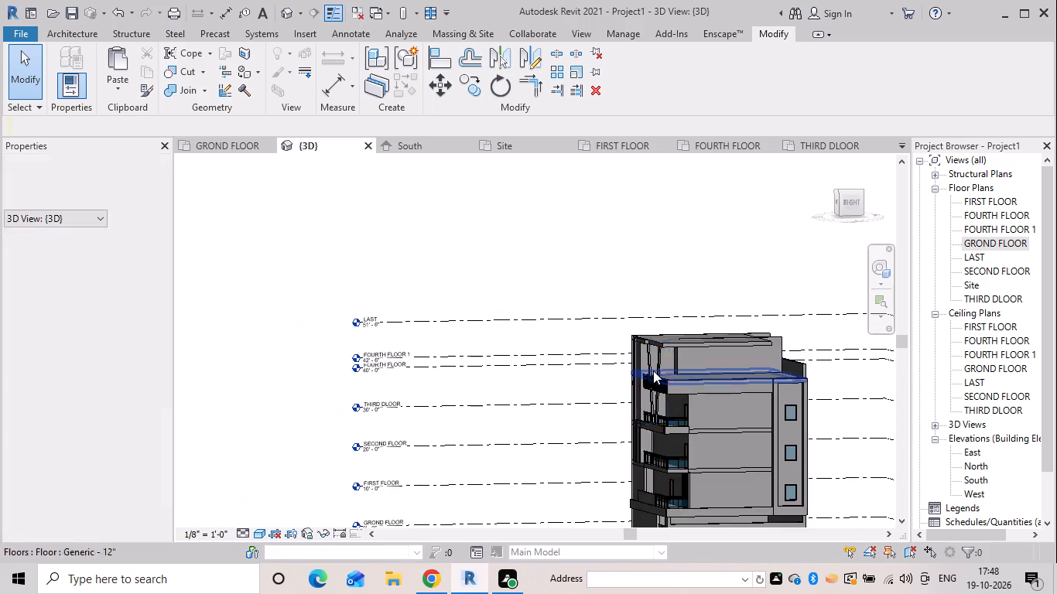
pyautogui.scroll(6, 653, 370)
pyautogui.scroll(1, 723, 362)
pyautogui.keyDown('shift'); pyautogui.moveTo(723, 361); pyautogui.dragTo(710, 360, button='middle'); pyautogui.keyUp('shift')
pyautogui.scroll(5, 652, 366)
pyautogui.click(655, 367)
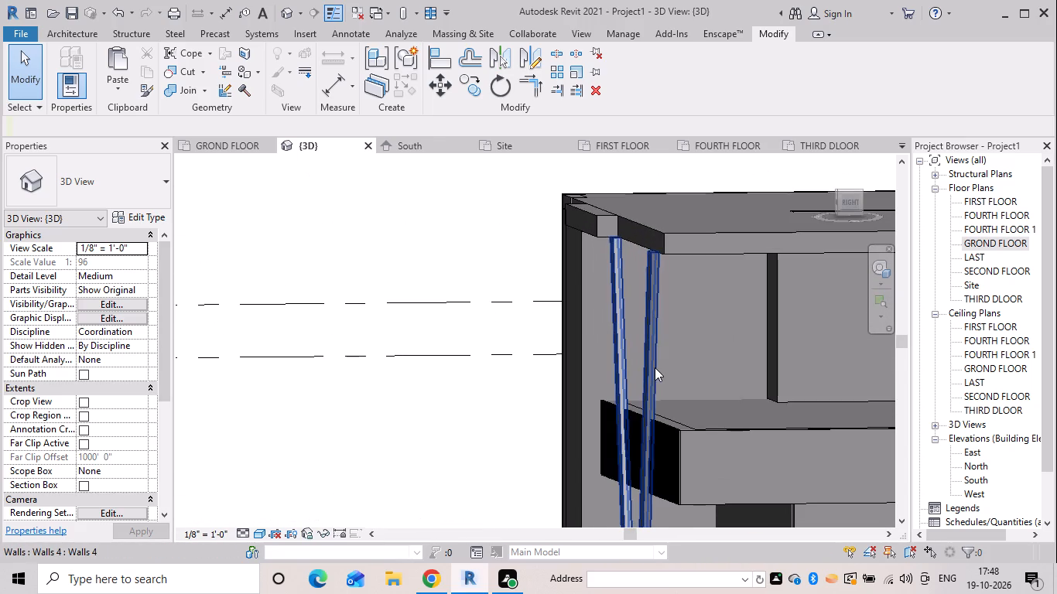
pyautogui.scroll(-3, 678, 360)
pyautogui.moveTo(676, 351); pyautogui.dragTo(669, 241, button='middle')
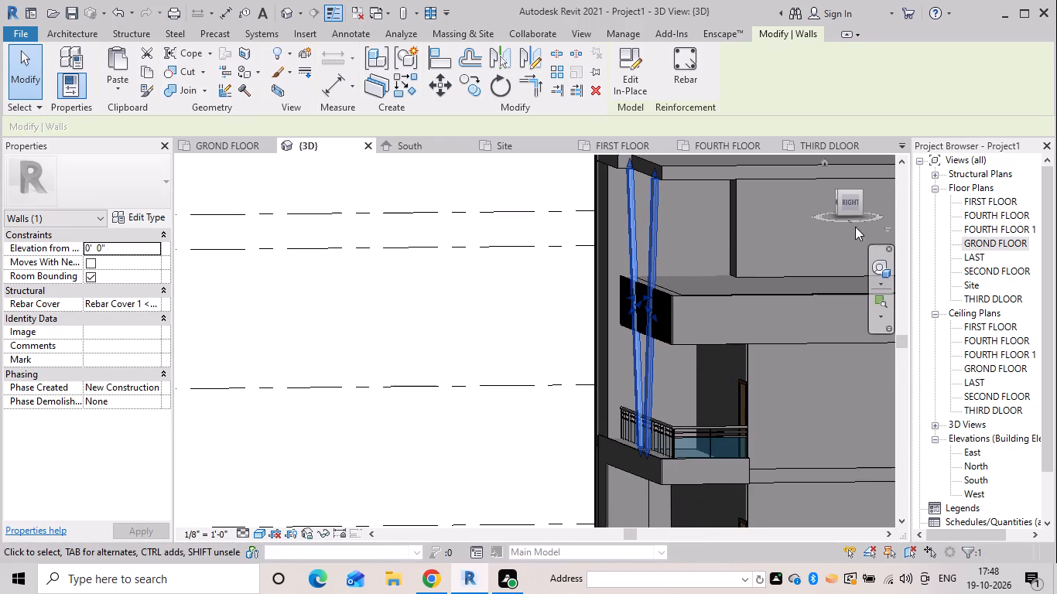
pyautogui.click(850, 200)
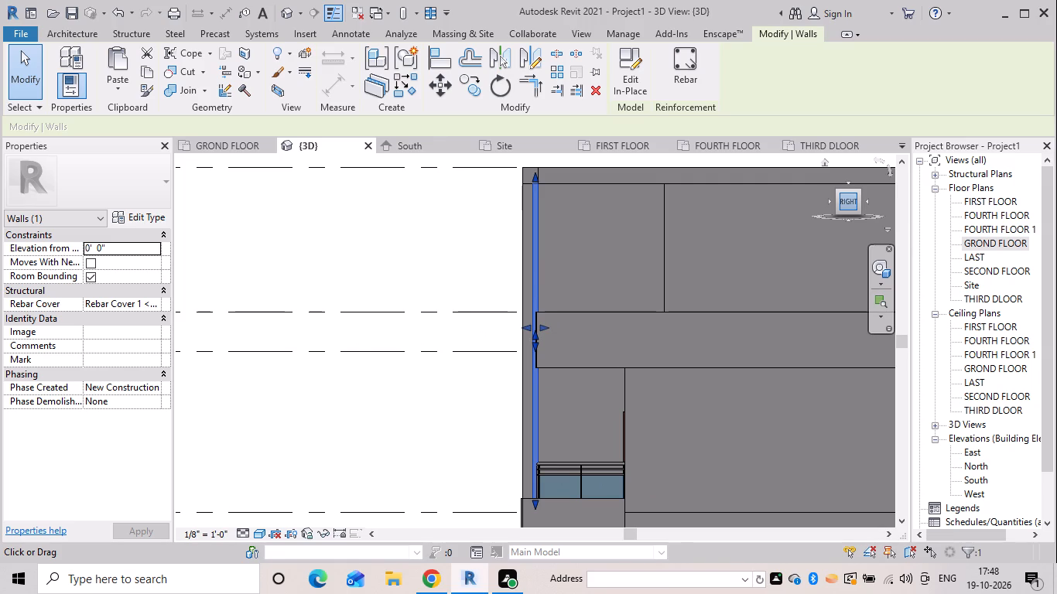
pyautogui.scroll(4, 509, 348)
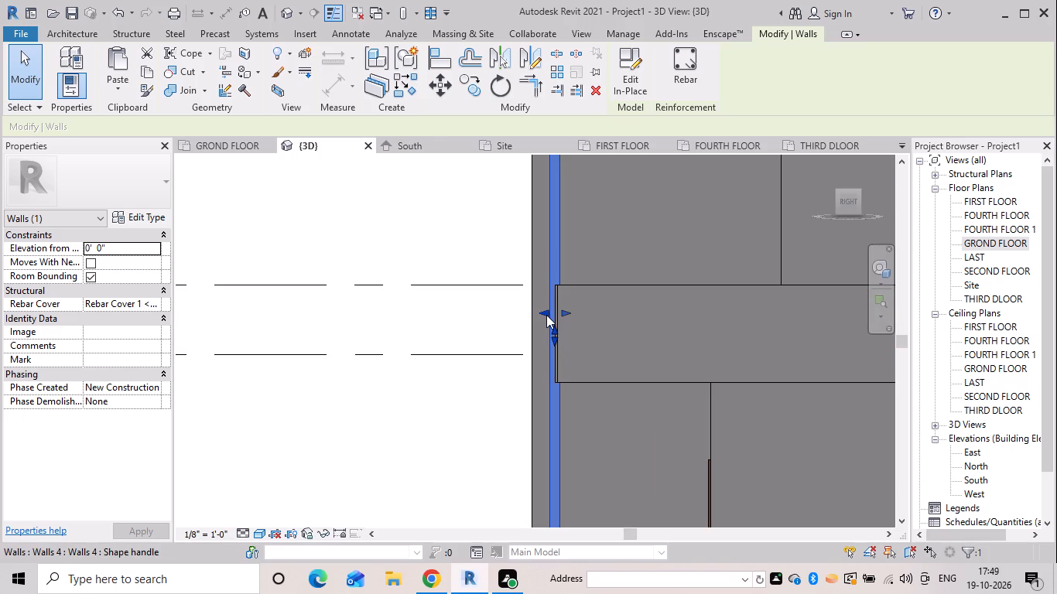
pyautogui.click(545, 314)
# Pull the V-shaped members' back face forward until it clears the slatted balcony panel, and check their position from the front.
pyautogui.scroll(4, 561, 308)
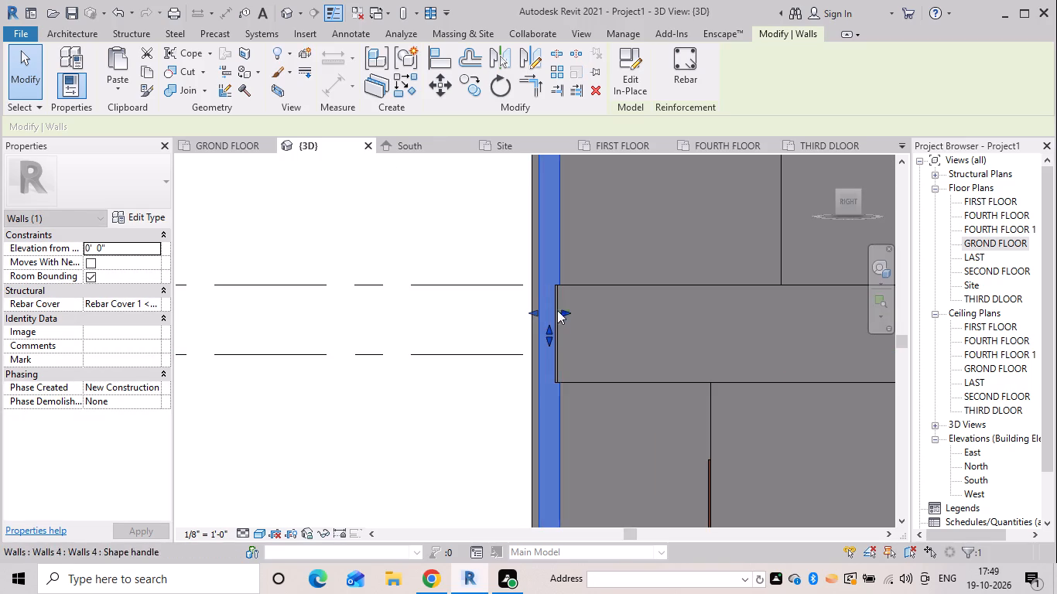
pyautogui.scroll(3, 557, 310)
pyautogui.moveTo(565, 319); pyautogui.dragTo(550, 322)
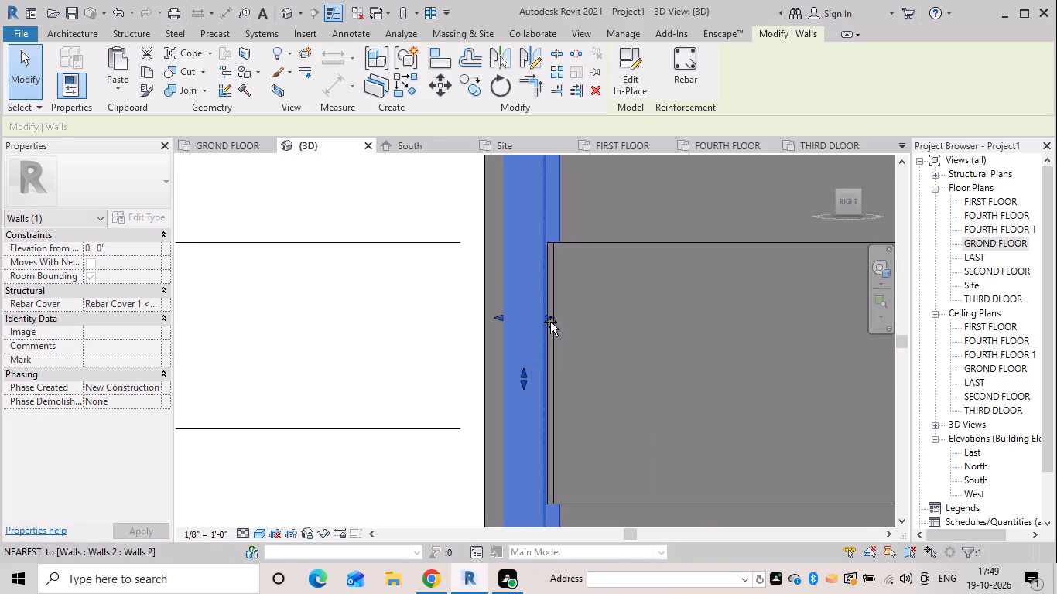
pyautogui.moveTo(550, 322); pyautogui.dragTo(535, 325)
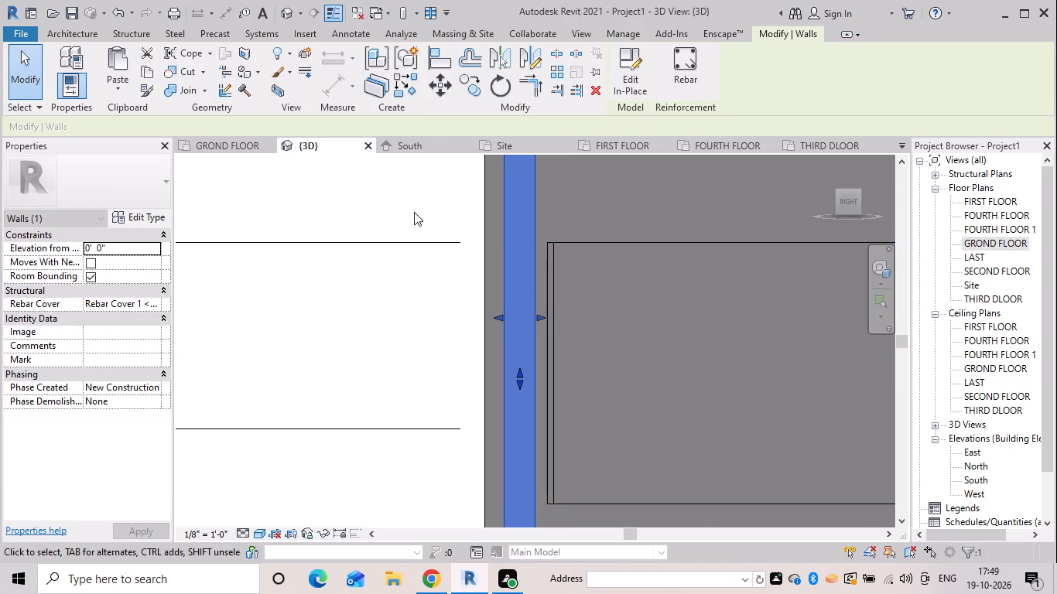
pyautogui.click(410, 207)
pyautogui.scroll(-5, 434, 277)
pyautogui.scroll(-2, 481, 343)
pyautogui.keyDown('shift'); pyautogui.moveTo(478, 344); pyautogui.dragTo(598, 343, button='middle'); pyautogui.keyUp('shift')
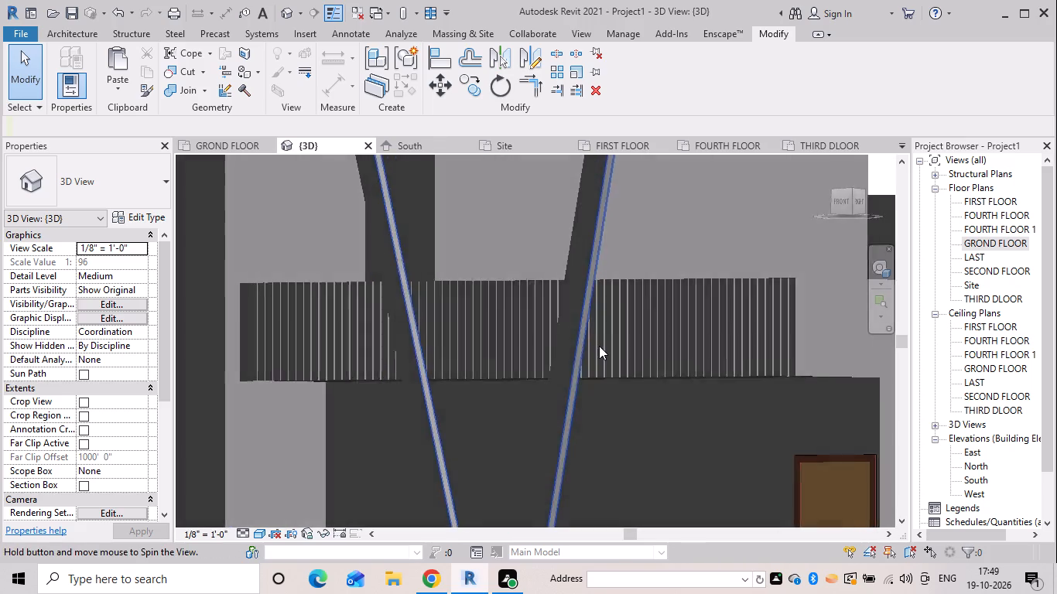
pyautogui.scroll(-6, 595, 348)
pyautogui.keyDown('shift'); pyautogui.moveTo(665, 377); pyautogui.dragTo(707, 415, button='middle'); pyautogui.keyUp('shift')
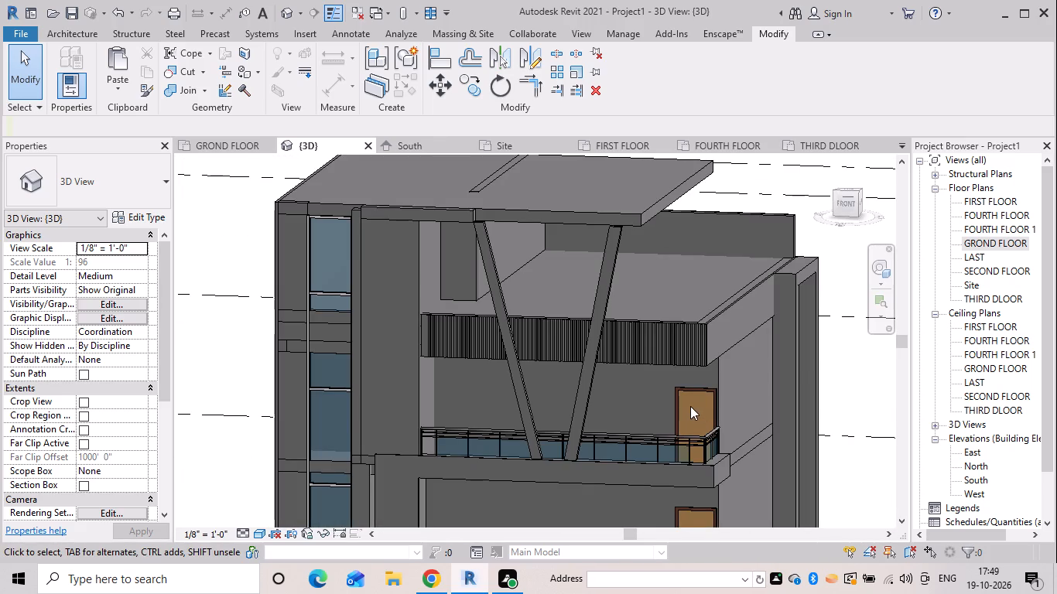
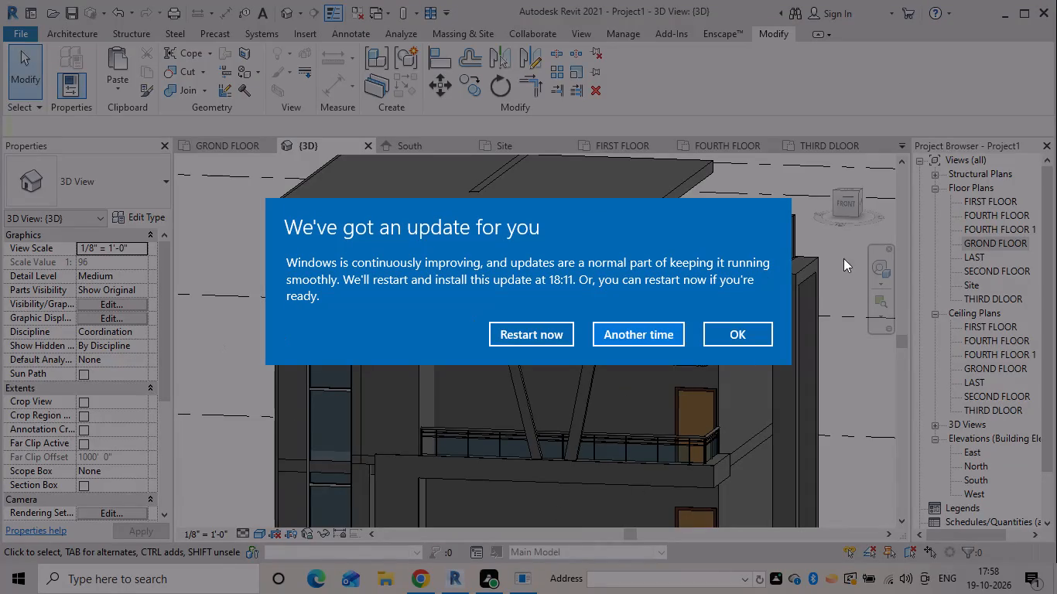
# Dismiss the Windows update notice by accepting the scheduled restart at 18:11 and return to the 3D building model.
pyautogui.click(755, 333)
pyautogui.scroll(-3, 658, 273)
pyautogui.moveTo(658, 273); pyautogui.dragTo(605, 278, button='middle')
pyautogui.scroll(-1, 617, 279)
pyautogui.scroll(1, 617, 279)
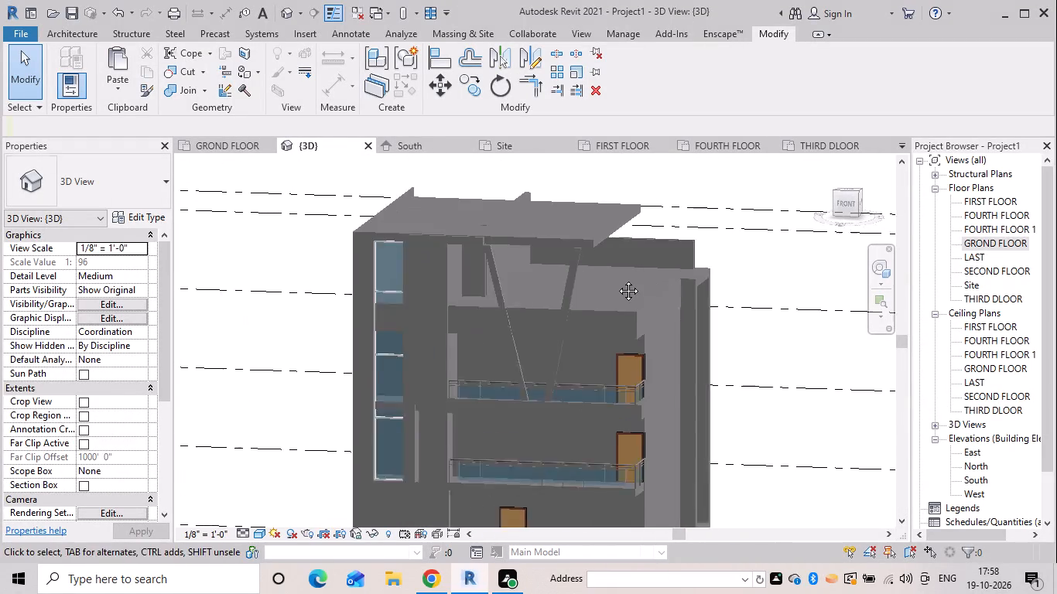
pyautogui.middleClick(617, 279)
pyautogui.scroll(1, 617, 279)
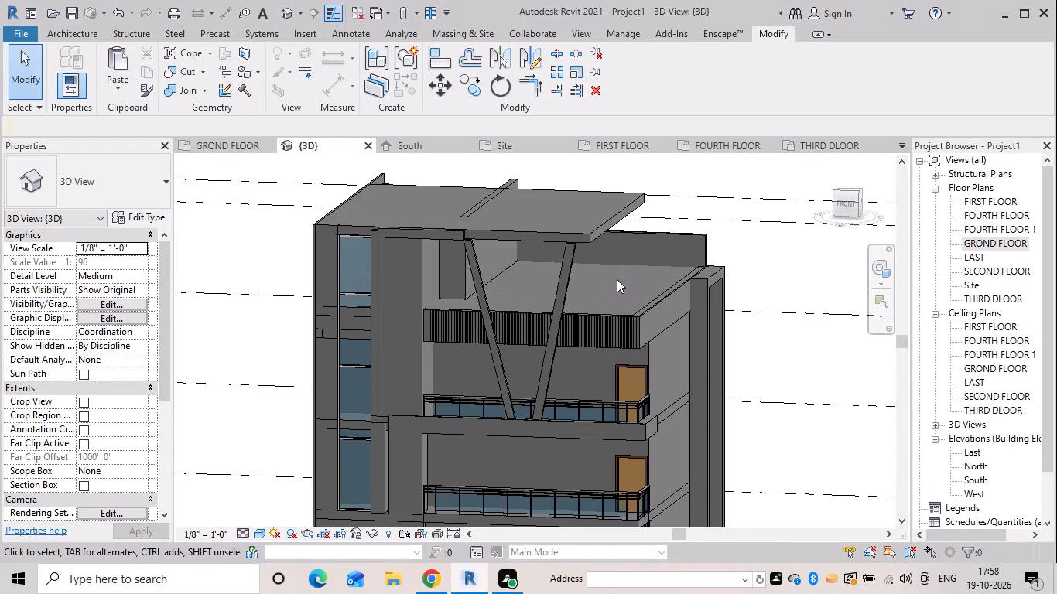
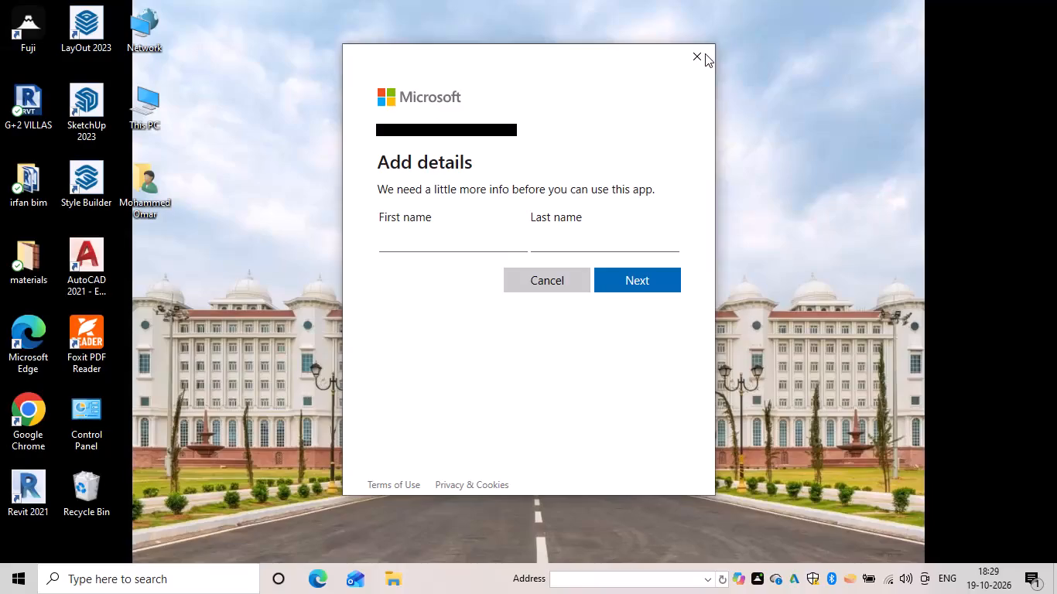
# Dismiss the Microsoft account sign-in prompt without adding any details, returning to the desktop.
pyautogui.click(705, 53)
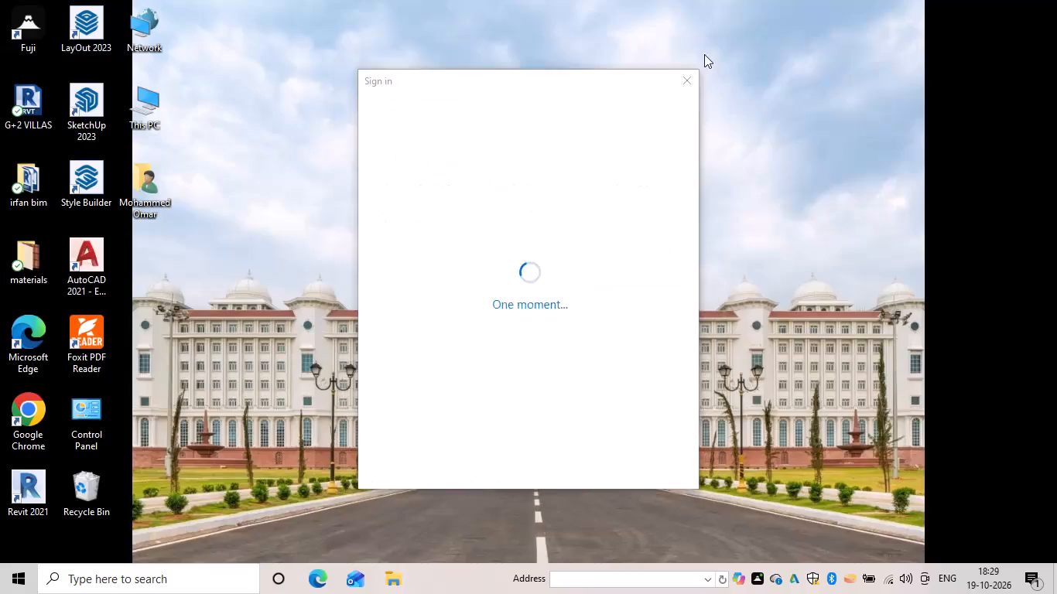
pyautogui.rightClick(538, 424)
pyautogui.moveTo(460, 241); pyautogui.dragTo(459, 299)
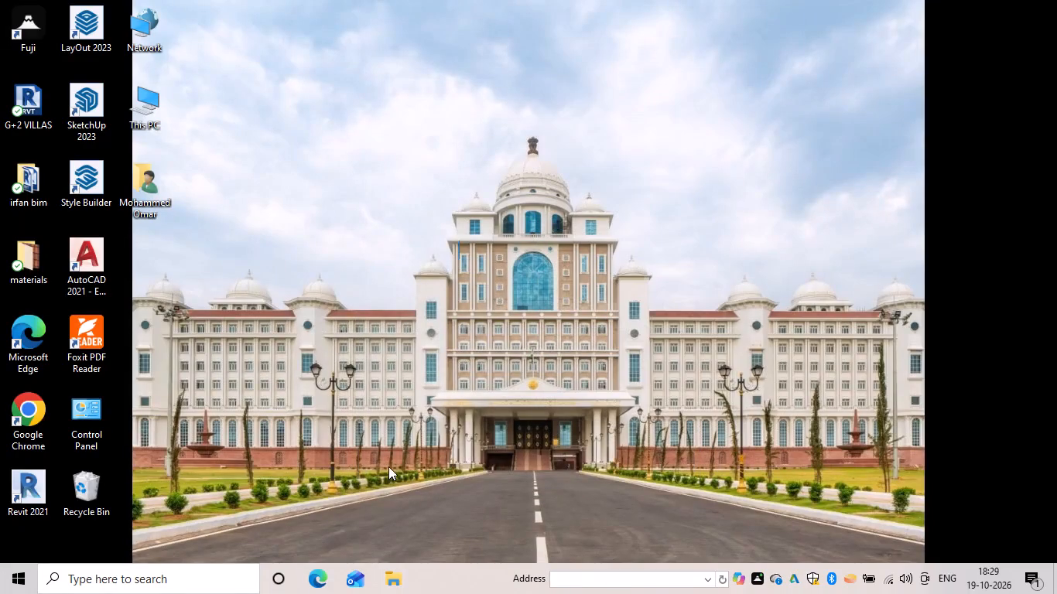
# Launch Revit 2021 from the desktop.
pyautogui.doubleClick(36, 480)
pyautogui.click(36, 480)
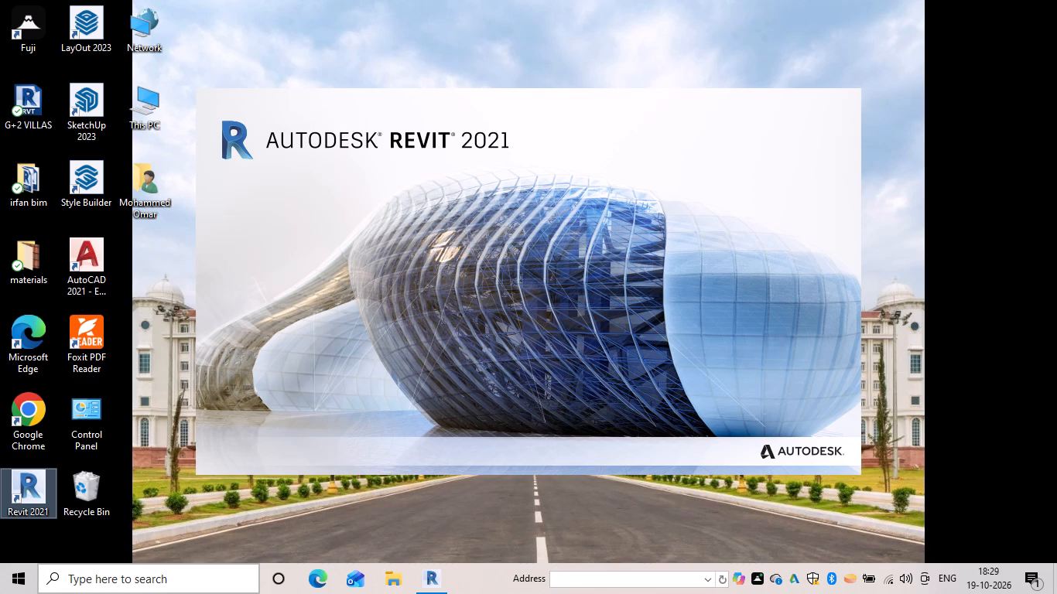
pyautogui.click(417, 582)
pyautogui.click(424, 579)
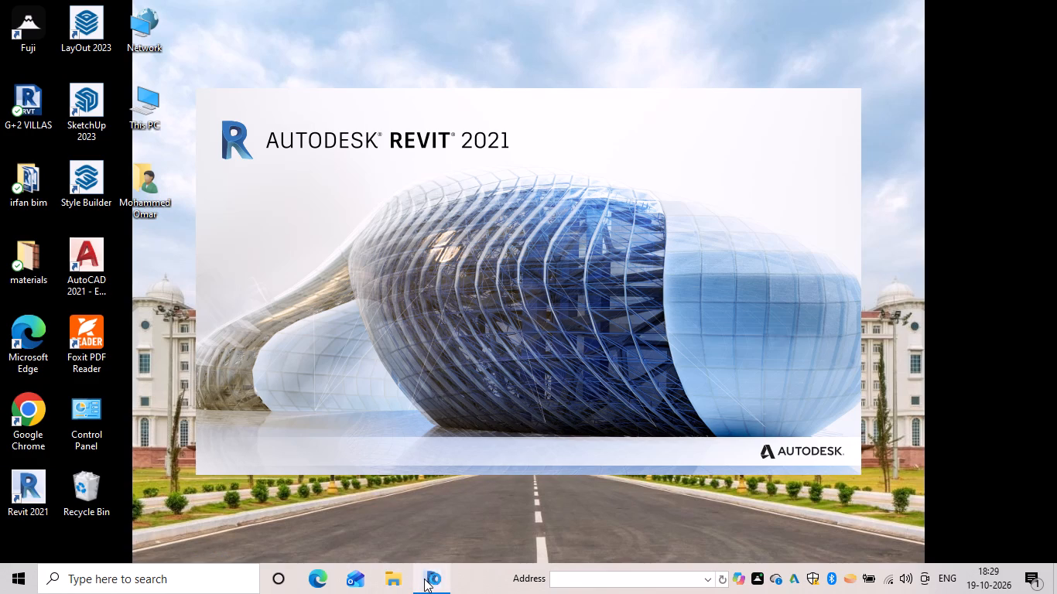
# Launch the Fuji application from the desktop while Revit is loading.
pyautogui.doubleClick(22, 32)
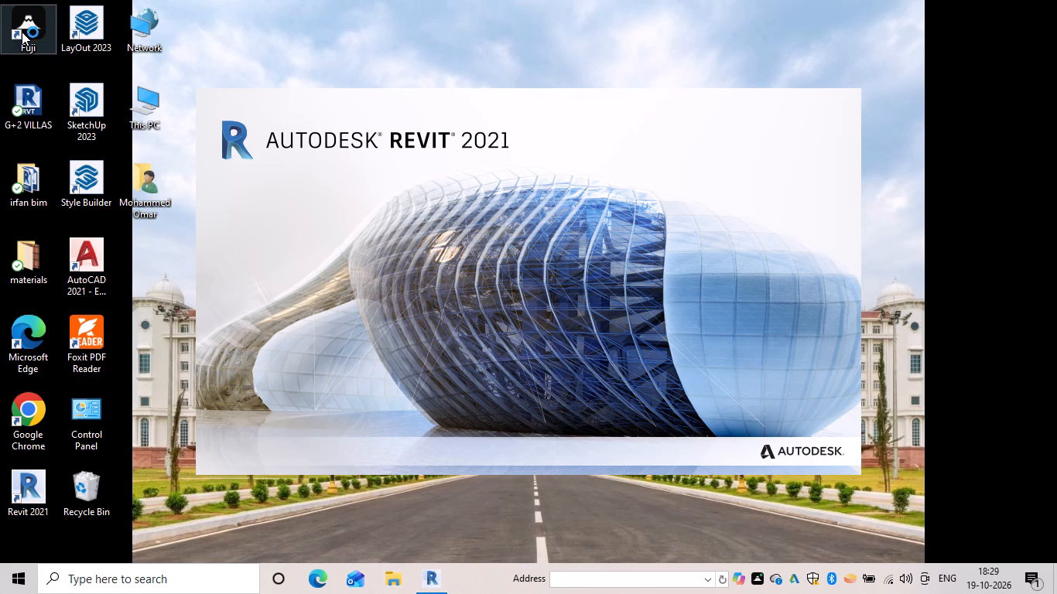
pyautogui.click(22, 42)
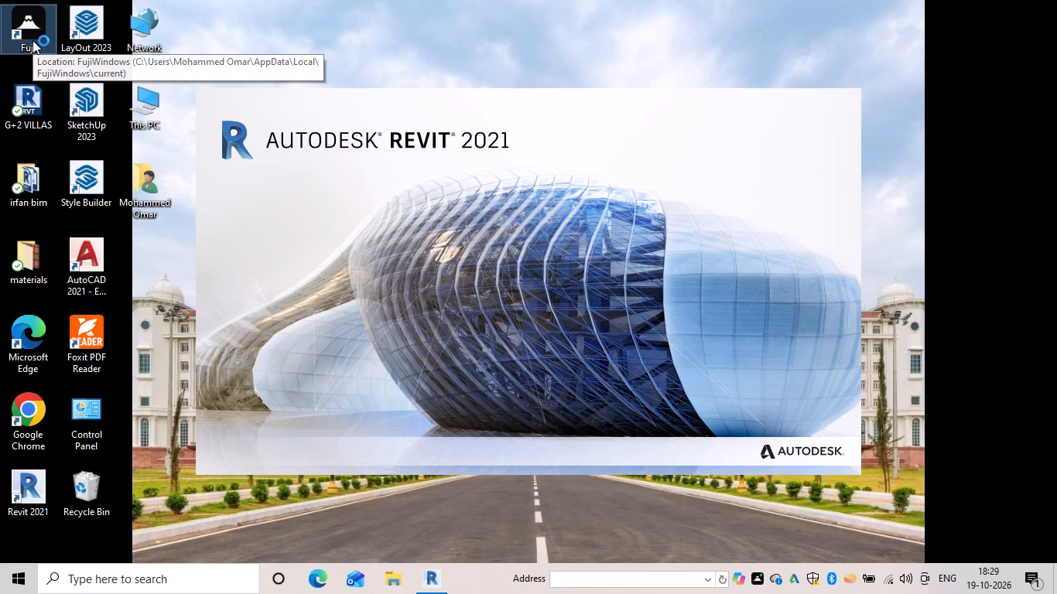
pyautogui.click(32, 40)
pyautogui.tripleClick(32, 40)
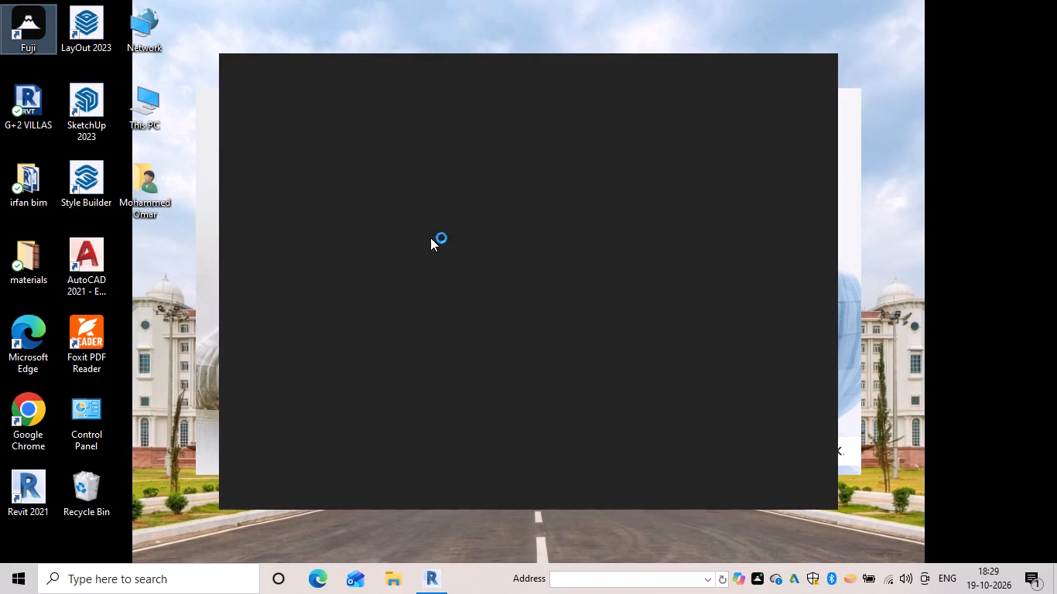